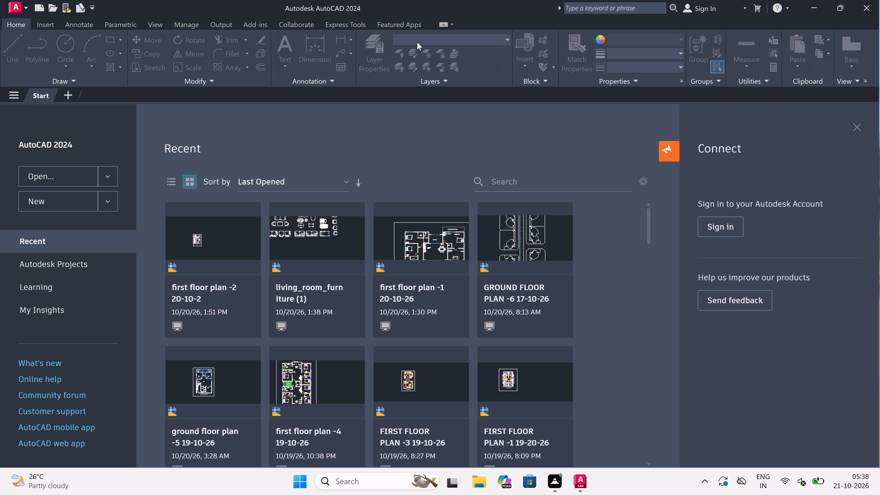
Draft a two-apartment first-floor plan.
Create a new blank drawing.
double_click(68, 206)
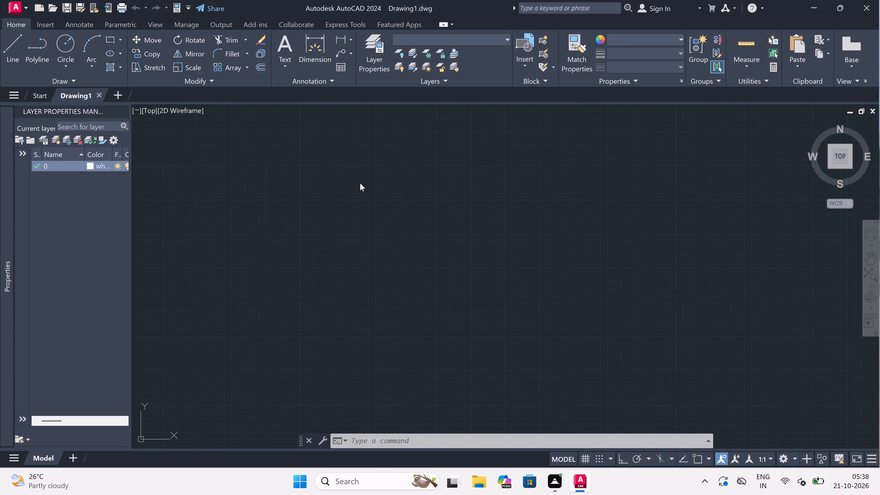
Set the drawing units to Engineering length with 0'-0" precision and an insertion scale in inches.
type("un")
key("space")
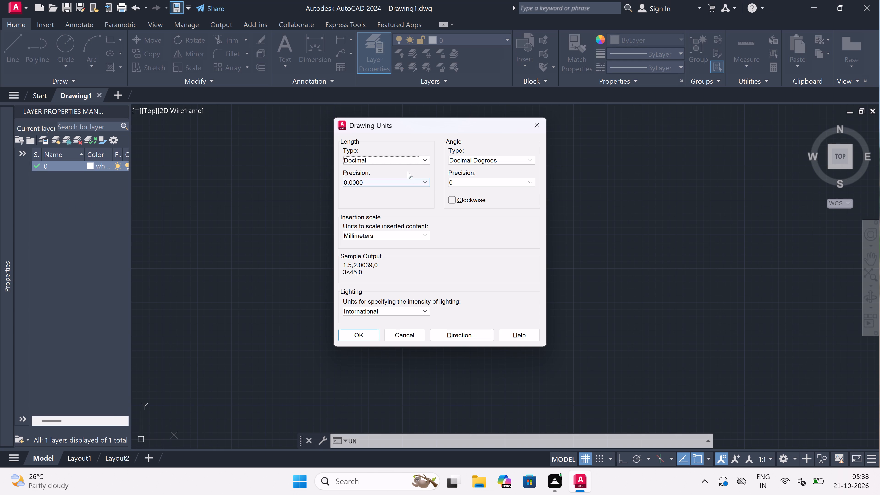
left_click(401, 162)
left_click(401, 186)
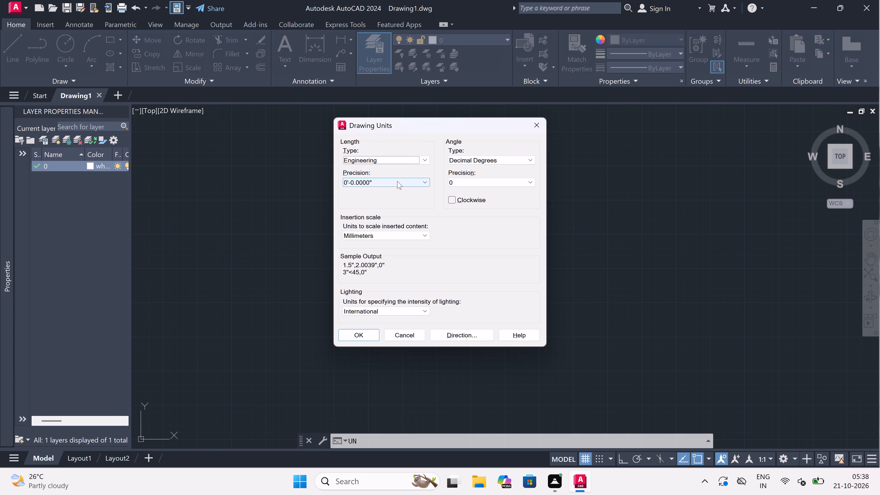
left_click(396, 181)
left_click(390, 190)
left_click(375, 237)
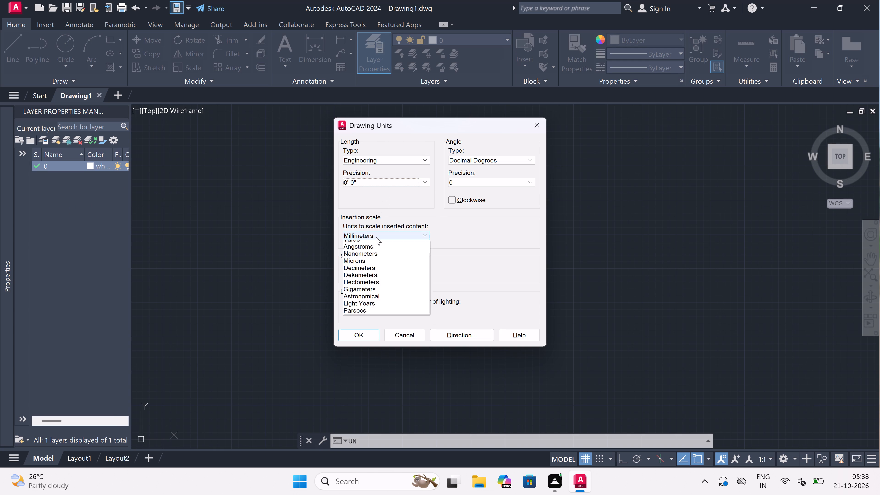
left_click(379, 252)
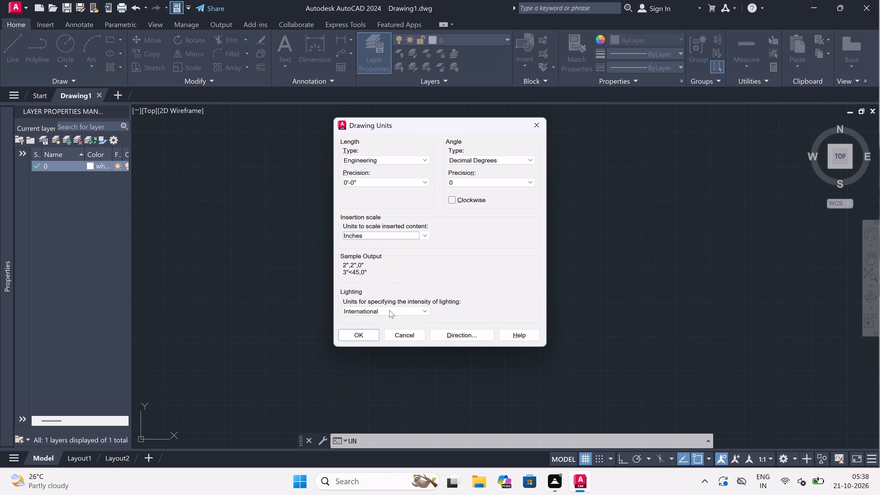
left_click(357, 335)
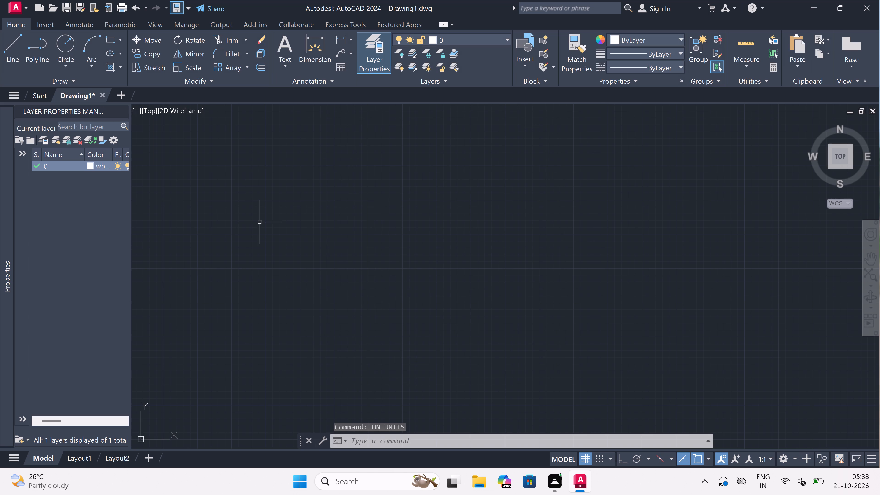
With Ortho on, draw a horizontal and a vertical construction line crossing at one point in the upper drawing area.
type("xl")
key("space")
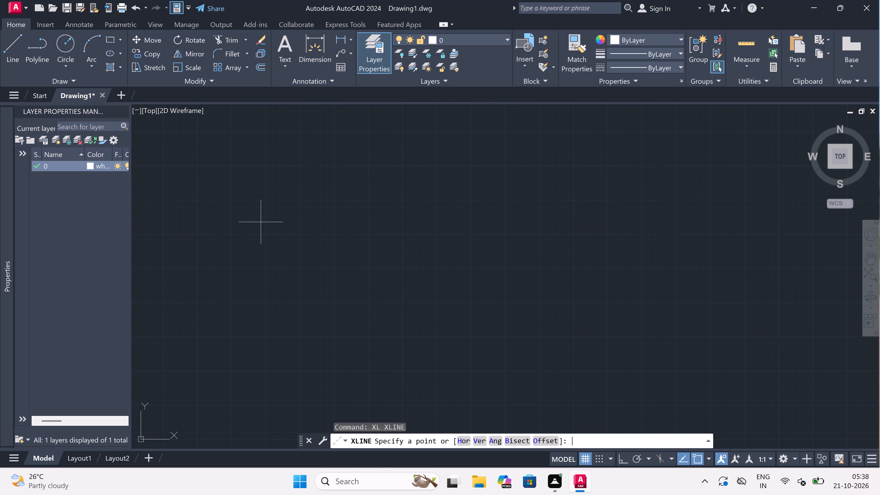
left_click(162, 0)
left_click(257, 127)
key("F8")
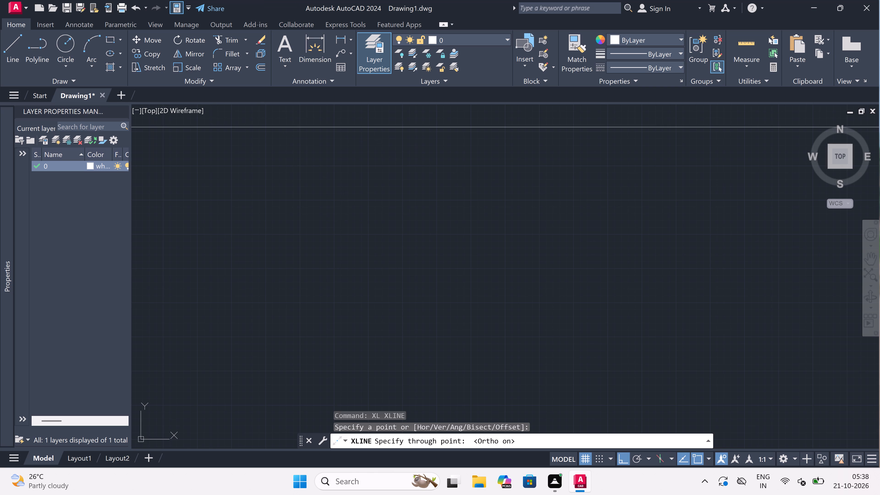
left_click(267, 132)
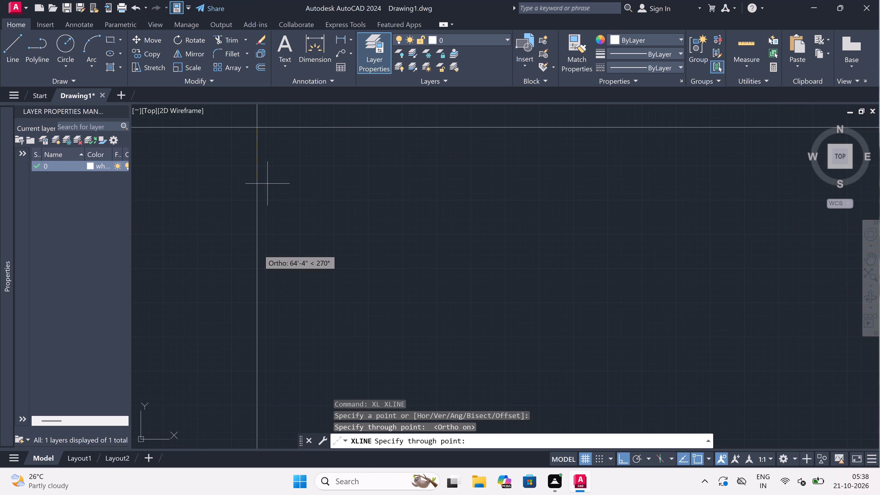
left_click(245, 302)
key("Escape")
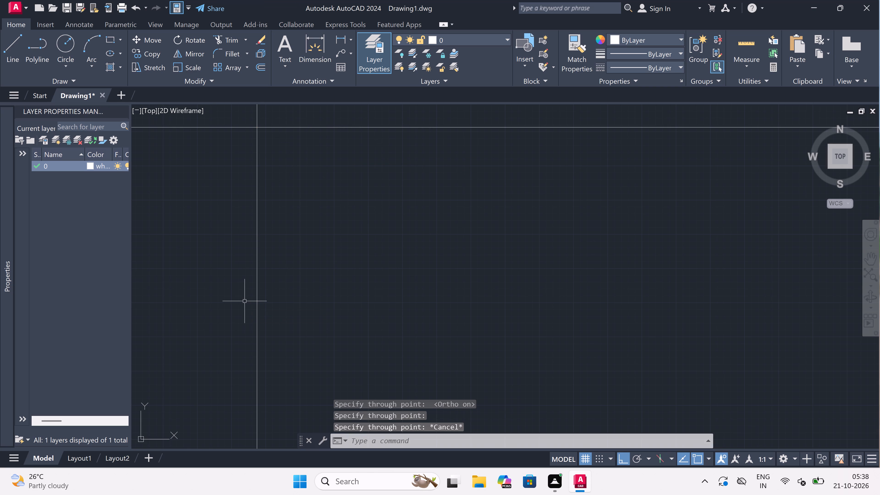
Trim both construction lines beyond their intersection so they form the upper-left corner of the plan.
type("tr")
key("space")
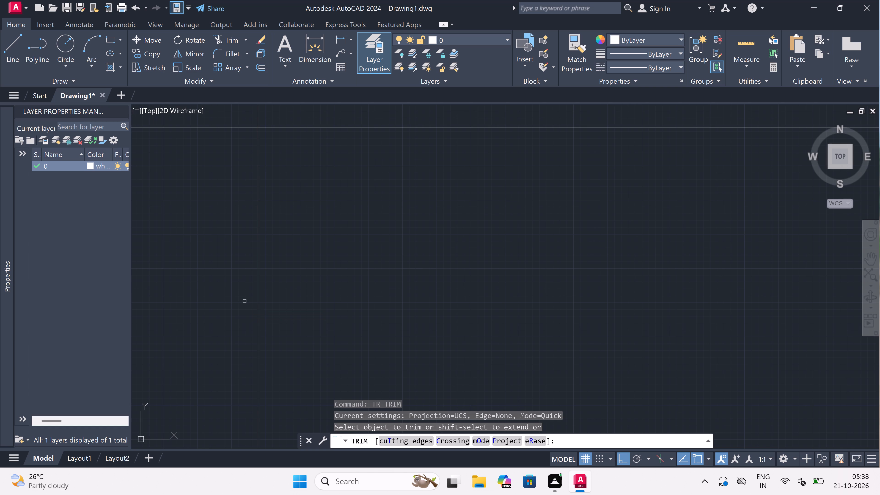
scroll(249, 303, "down", 3)
scroll(213, 249, "up", 2)
left_click(210, 246)
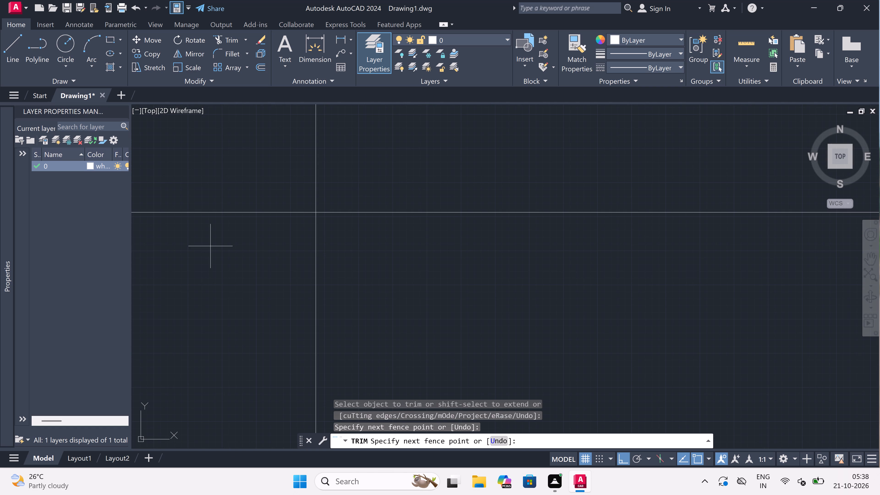
double_click(333, 143)
scroll(330, 203, "up", 1)
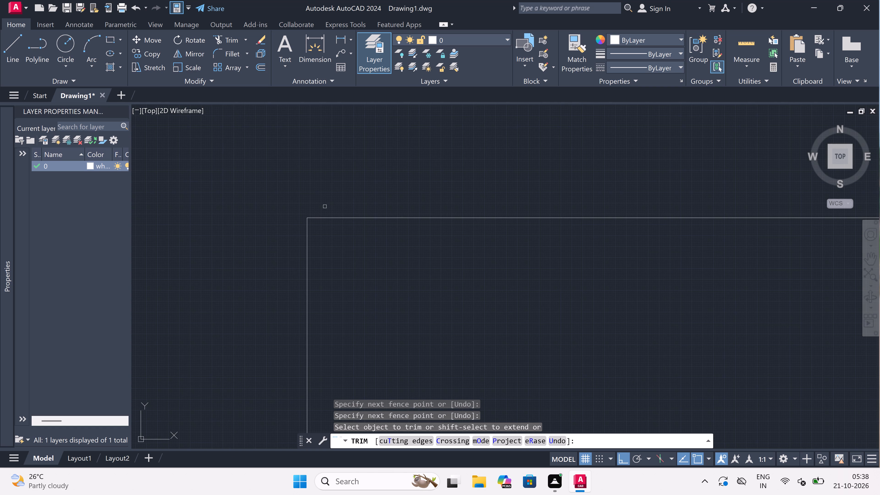
scroll(314, 220, "up", 4)
scroll(282, 217, "up", 2)
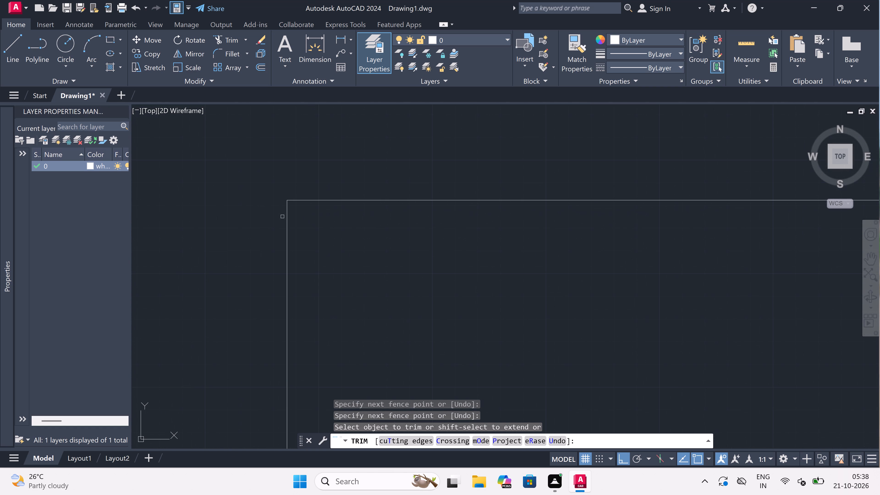
key("Escape")
Offset the horizontal line by 9" both upward and downward, and the vertical line by 9" toward the inside.
type("o")
key("space")
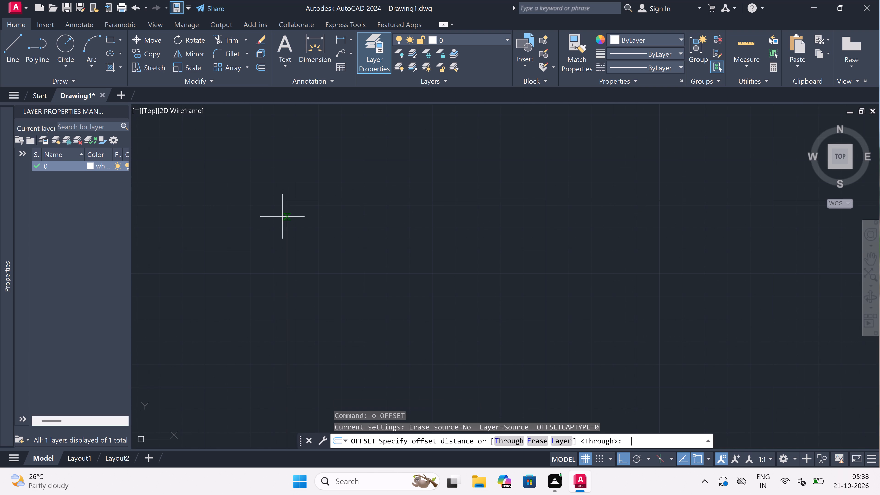
double_click(541, 200)
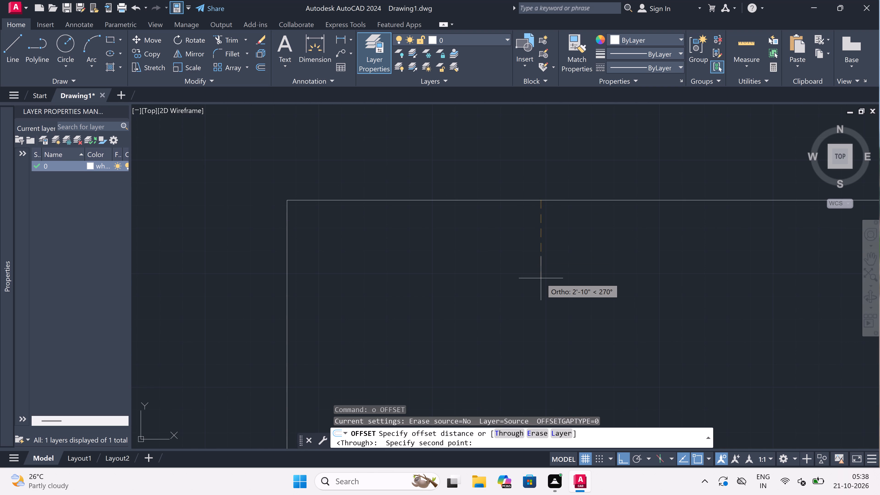
key("9")
type("\"")
key("space")
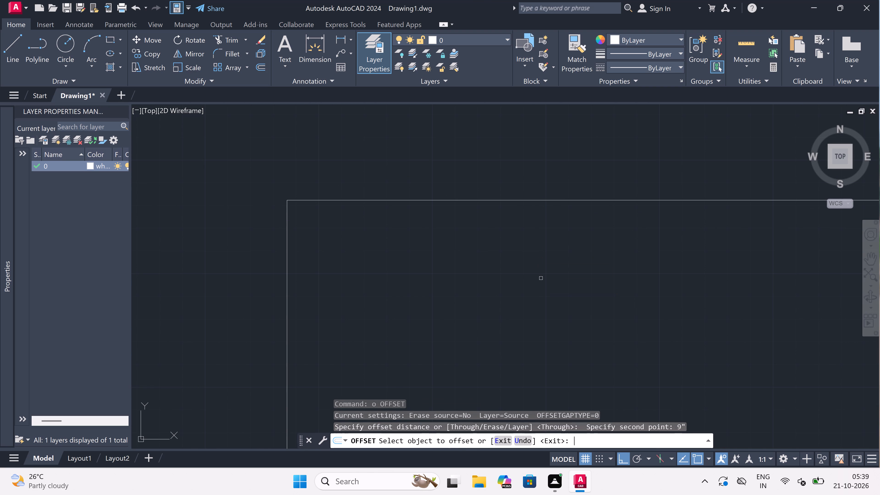
left_click(496, 200)
left_click(496, 206)
double_click(495, 228)
left_click(457, 200)
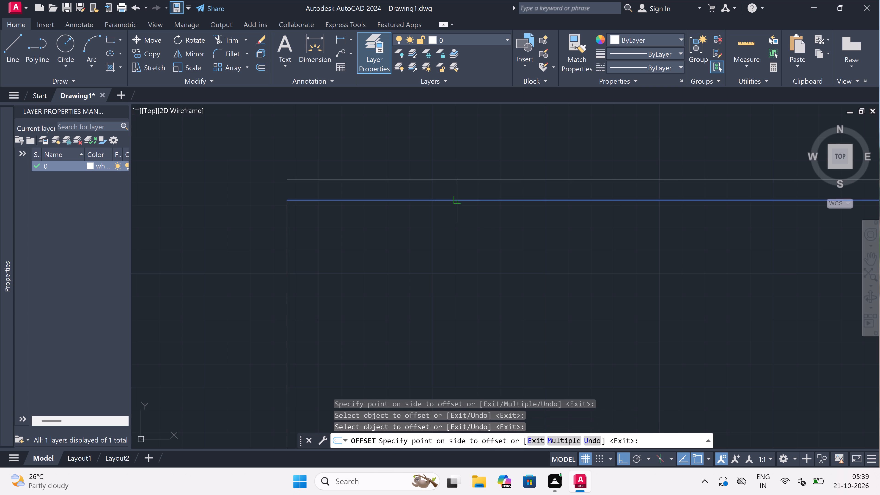
left_click(451, 253)
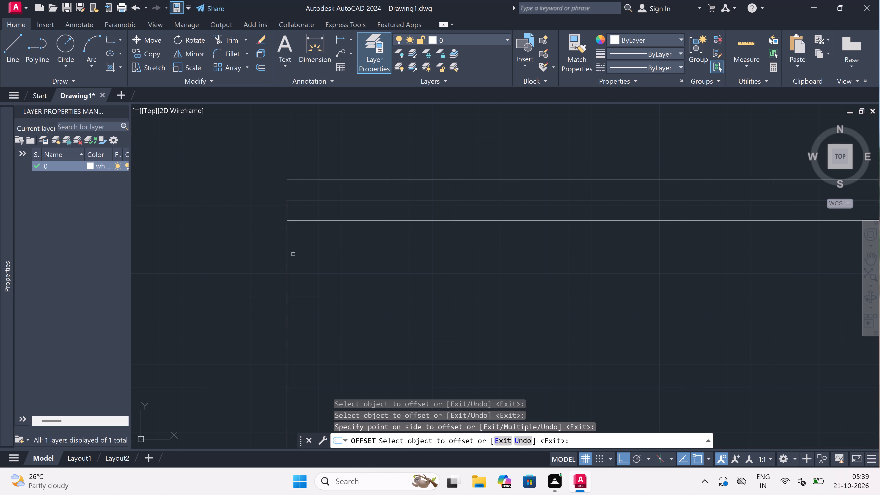
left_click(286, 257)
left_click(325, 252)
scroll(334, 171, "up", 3)
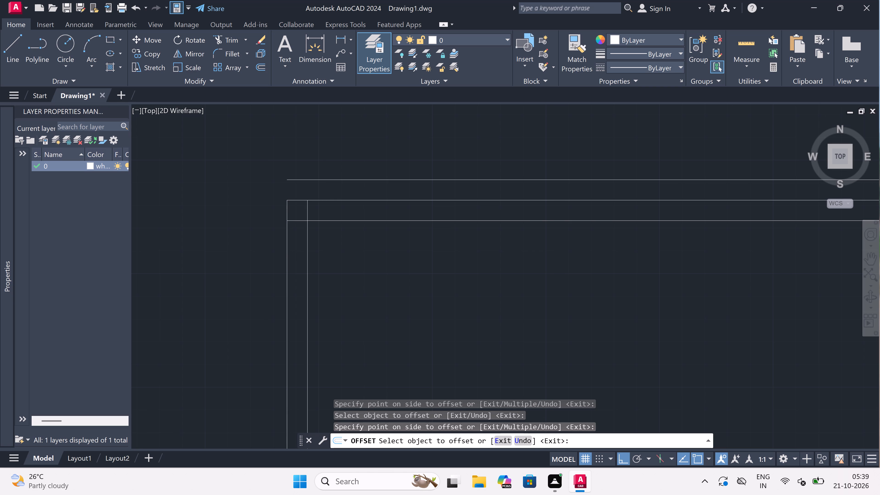
key("Escape")
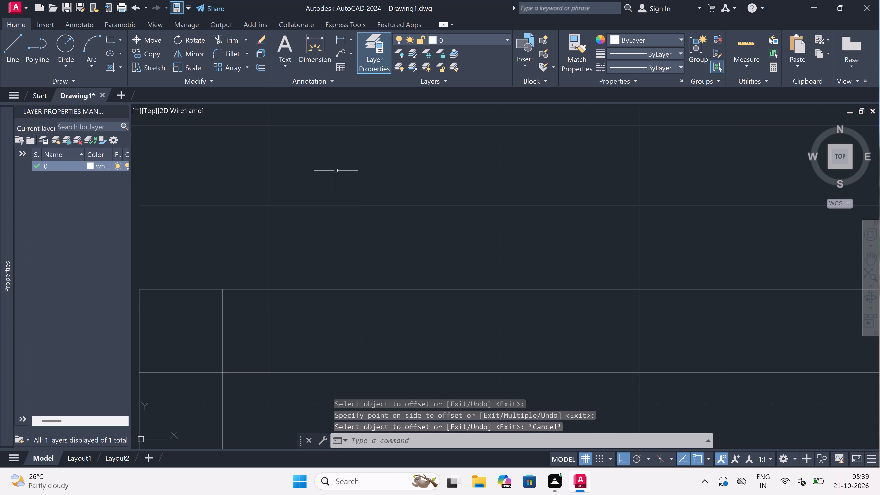
Erase the extra horizontal line lying above the corner.
left_click_drag(392, 168, 394, 170)
left_click(292, 227)
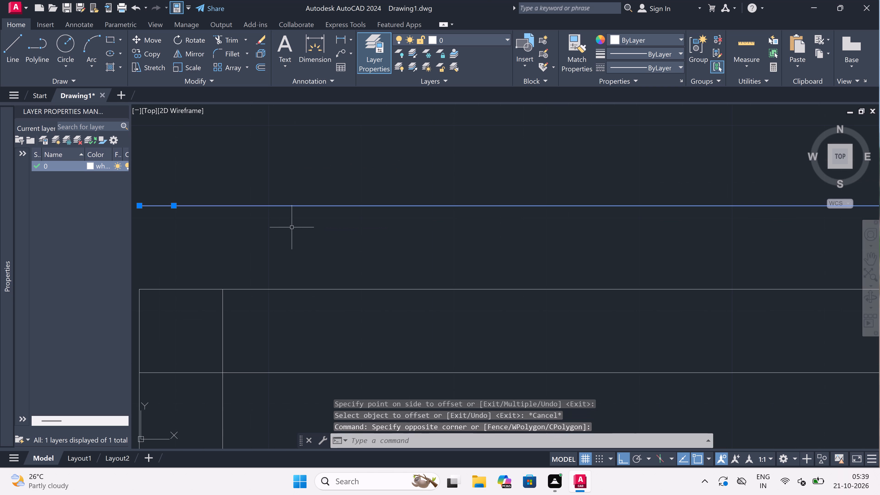
key("Delete")
Offset the inner horizontal wall line downward by 14'3".
scroll(312, 213, "down", 6)
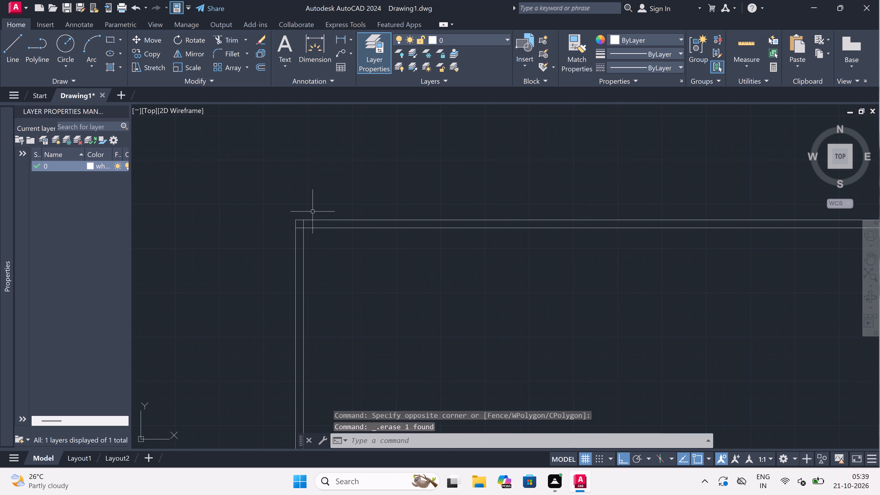
scroll(337, 208, "up", 1)
type("o")
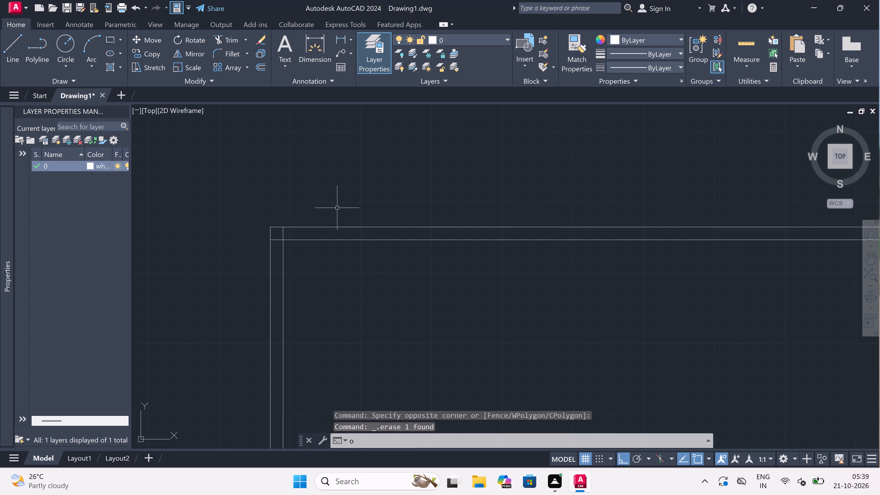
key("space")
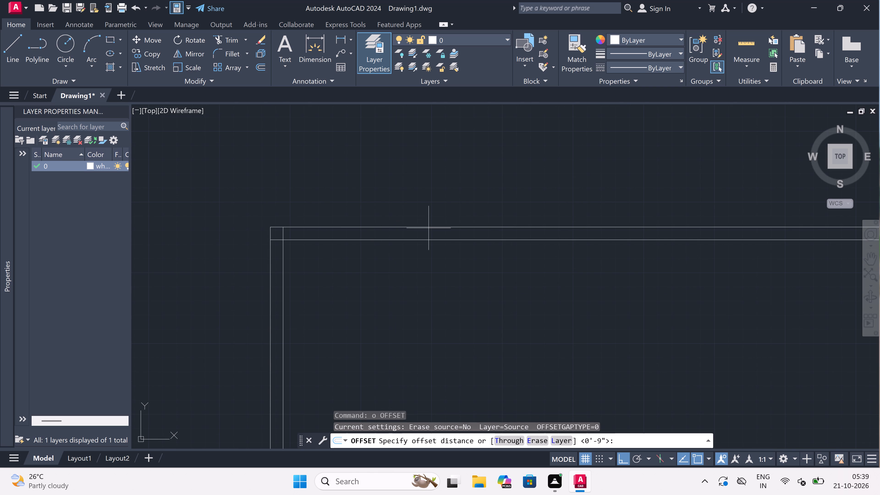
left_click(456, 236)
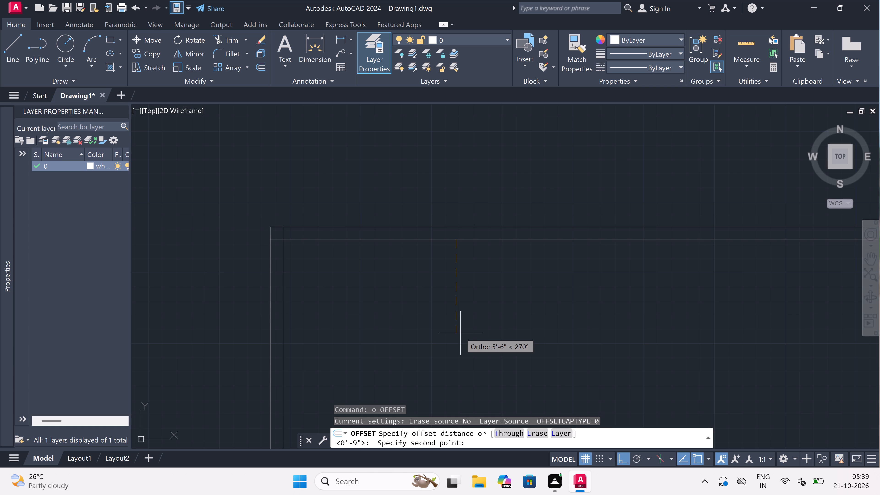
type("14")
type("'3")
type("\"")
key("space")
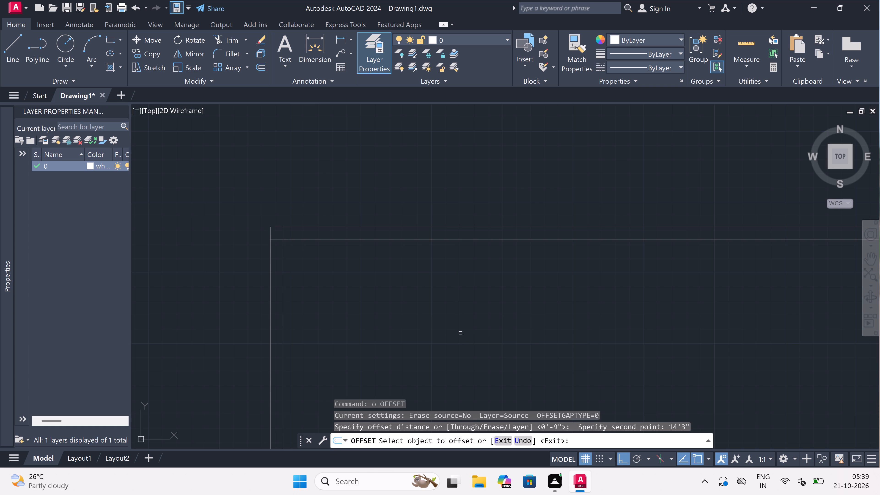
left_click(455, 240)
left_click(458, 267)
scroll(458, 267, "down", 6)
scroll(459, 269, "up", 3)
key("Escape")
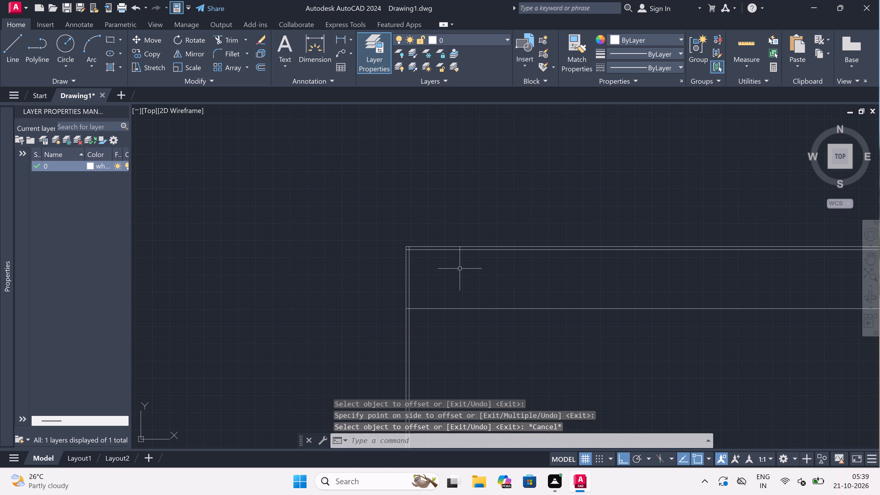
Offset the inner vertical wall line by 11' toward the inside of the plan.
key("space")
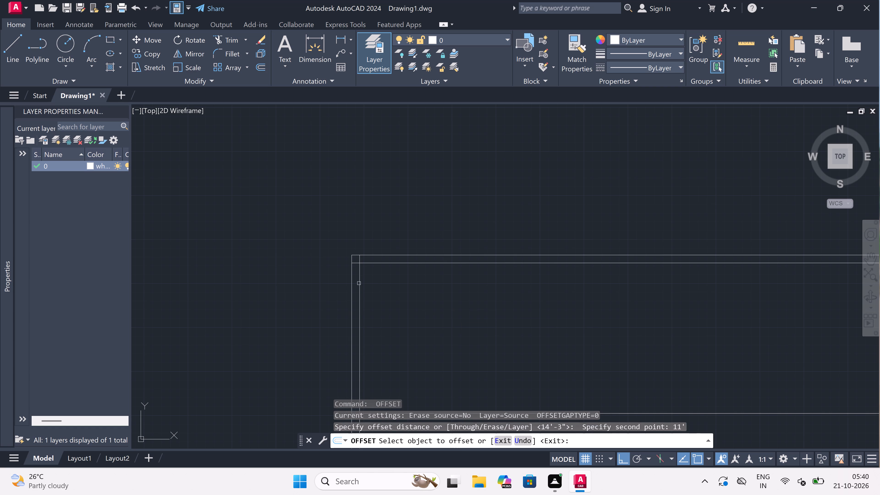
left_click_drag(359, 283, 366, 284)
left_click(567, 308)
key("Escape")
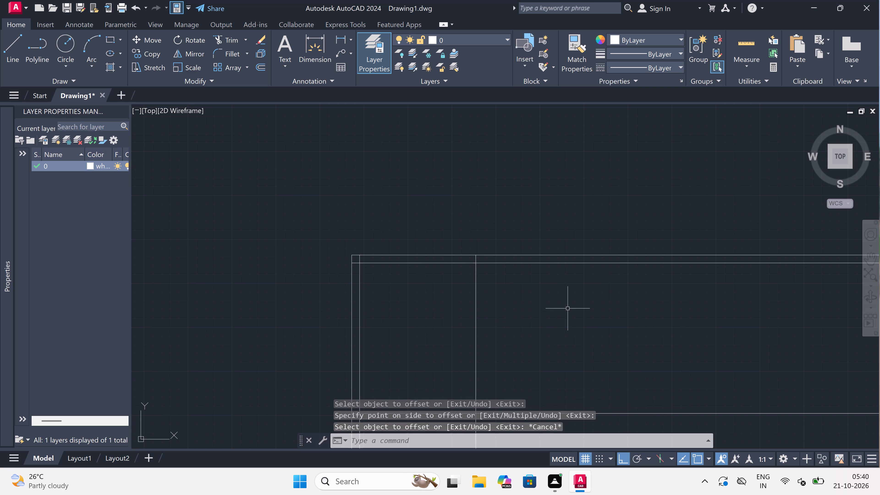
Offset the vertical partition line by 4.5" to the right to give the partition its thickness.
key("space")
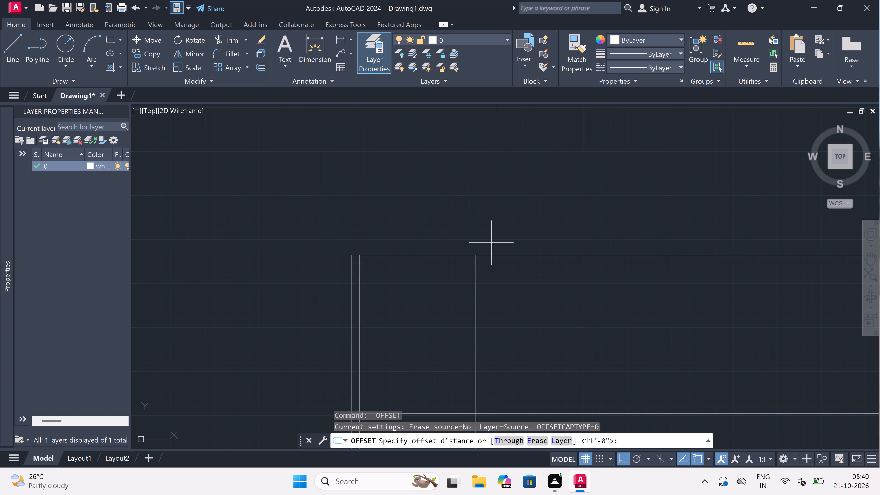
left_click(480, 321)
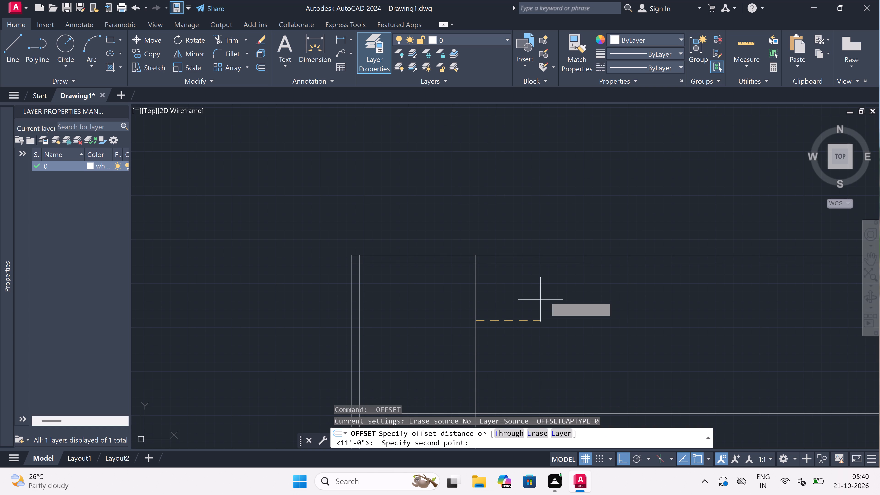
key("4")
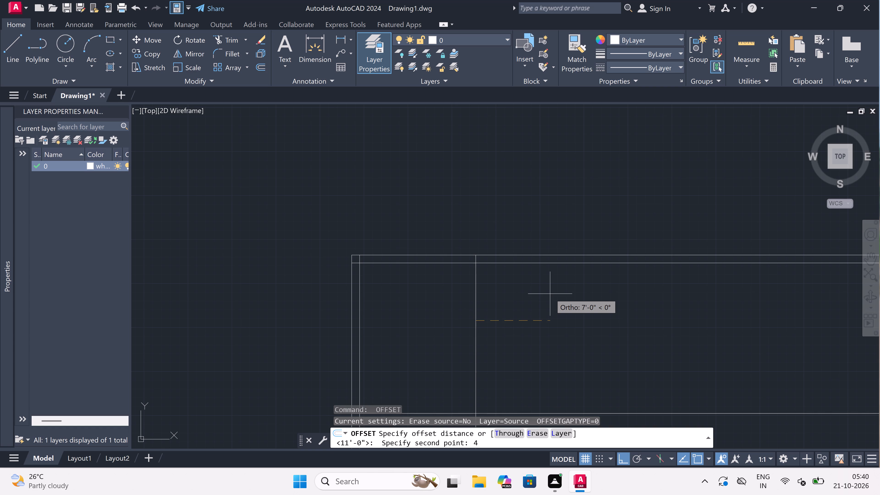
type(".5")
type("\"")
key("space")
scroll(418, 265, "down", 2)
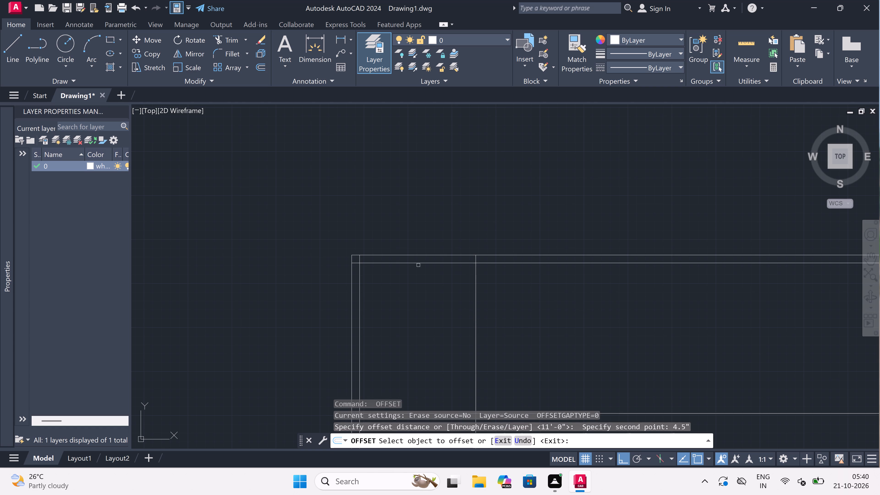
scroll(418, 265, "down", 2)
scroll(428, 306, "up", 3)
scroll(412, 268, "down", 3)
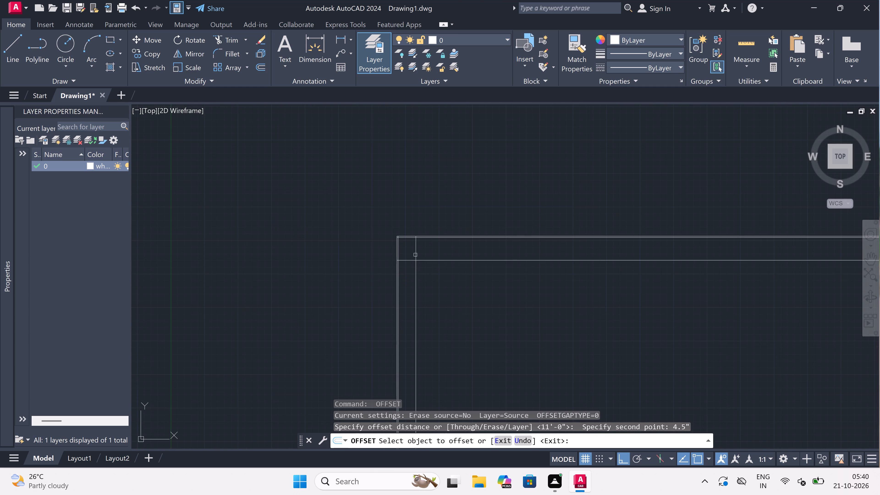
scroll(416, 245, "up", 3)
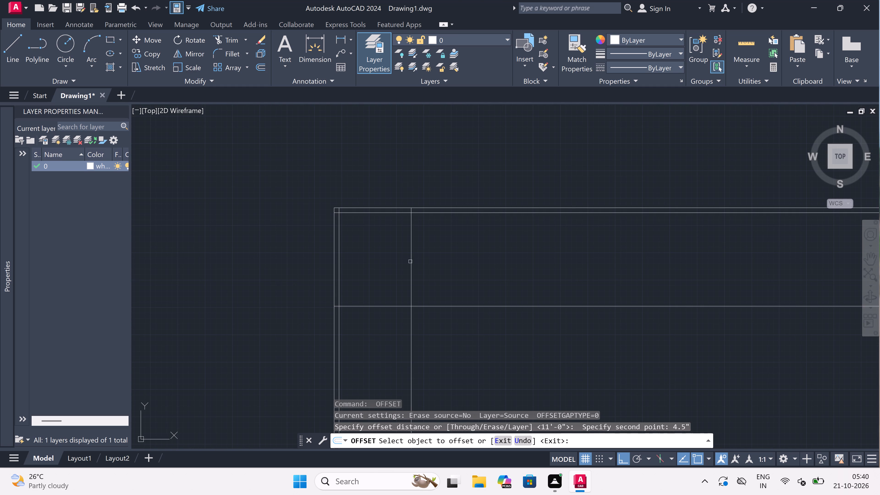
left_click(414, 260)
left_click(429, 256)
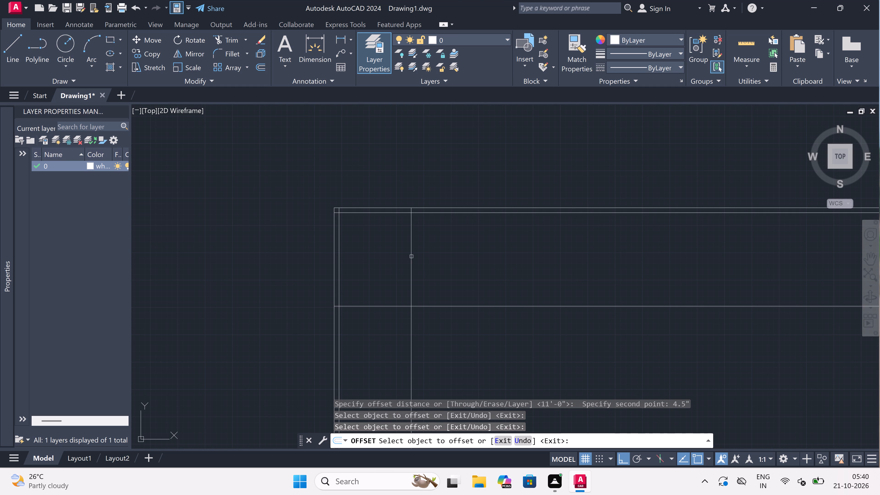
left_click(411, 256)
left_click(435, 257)
Offset the horizontal partition line downward by the same 4.5".
scroll(345, 304, "up", 2)
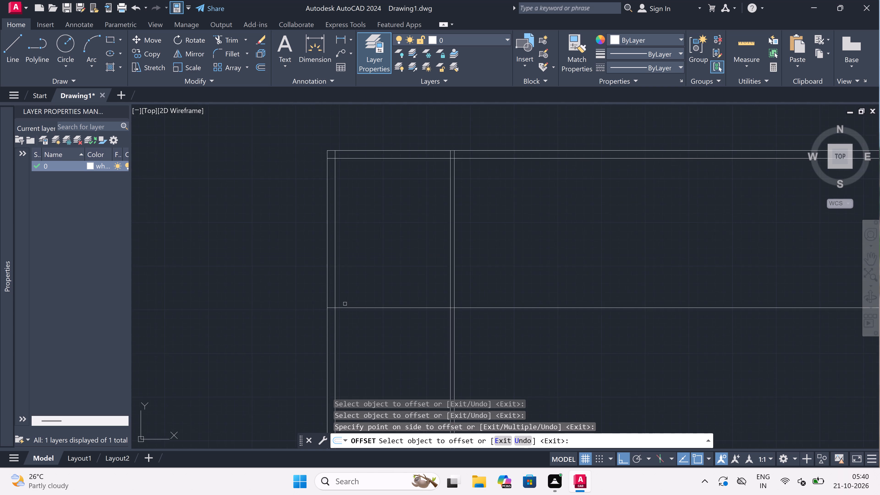
left_click_drag(345, 310, 346, 316)
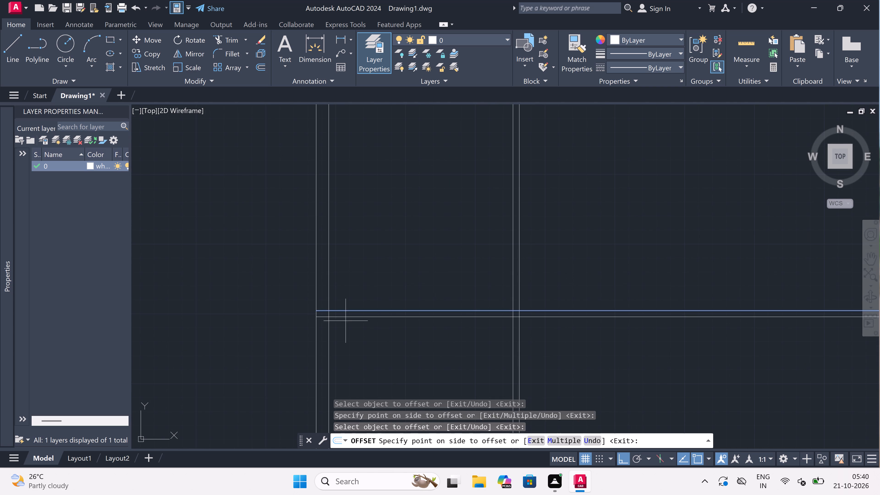
left_click(346, 321)
key("Escape")
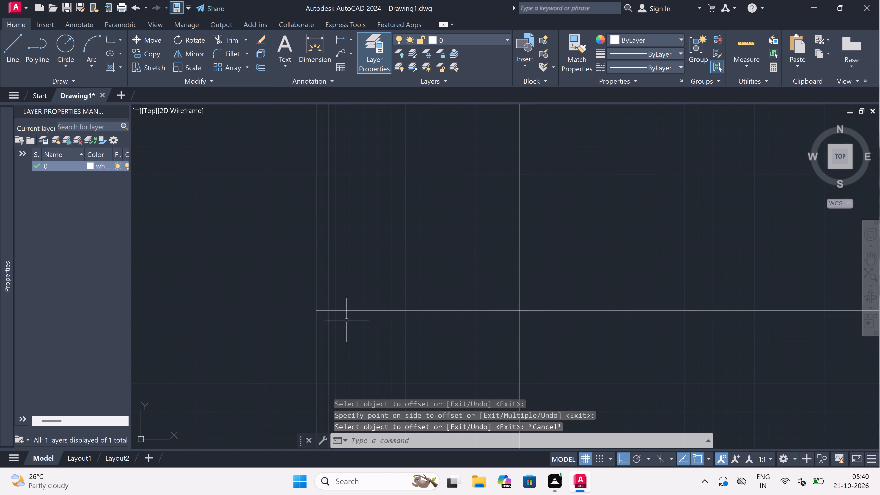
Offset the right-hand line of the vertical partition by 4'9" to the right.
key("space")
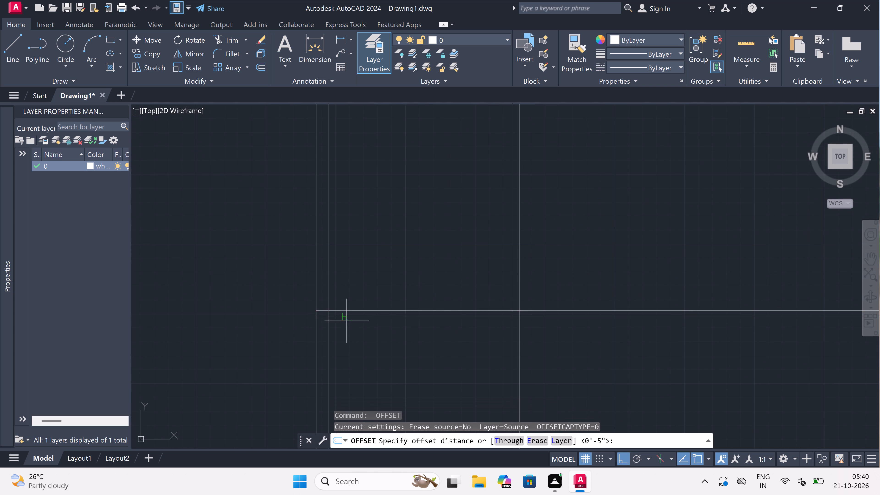
scroll(346, 321, "down", 2)
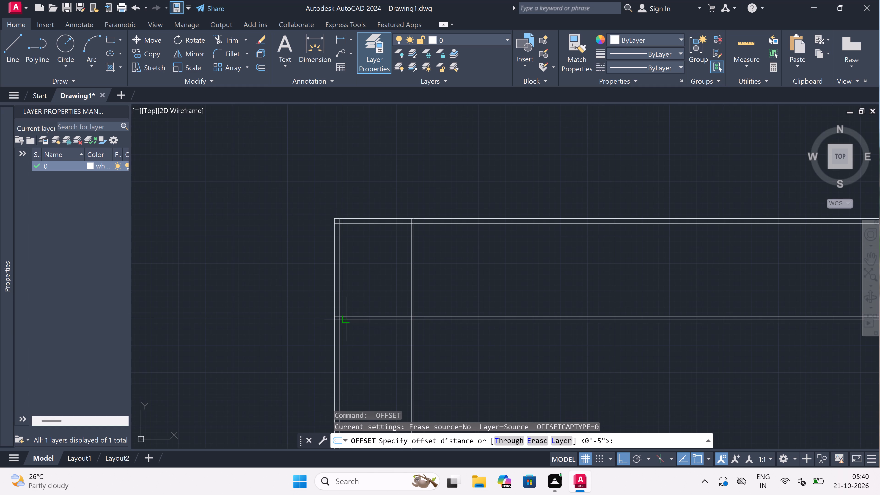
scroll(404, 251, "up", 1)
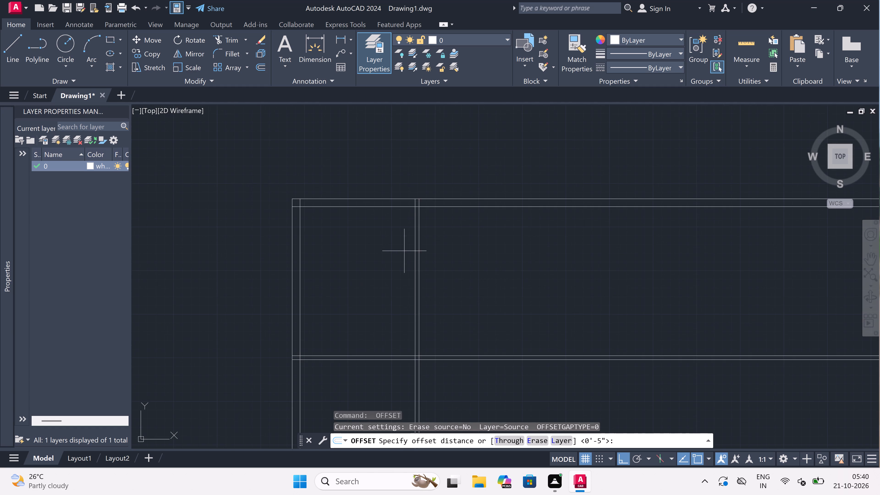
scroll(404, 251, "up", 1)
left_click(430, 252)
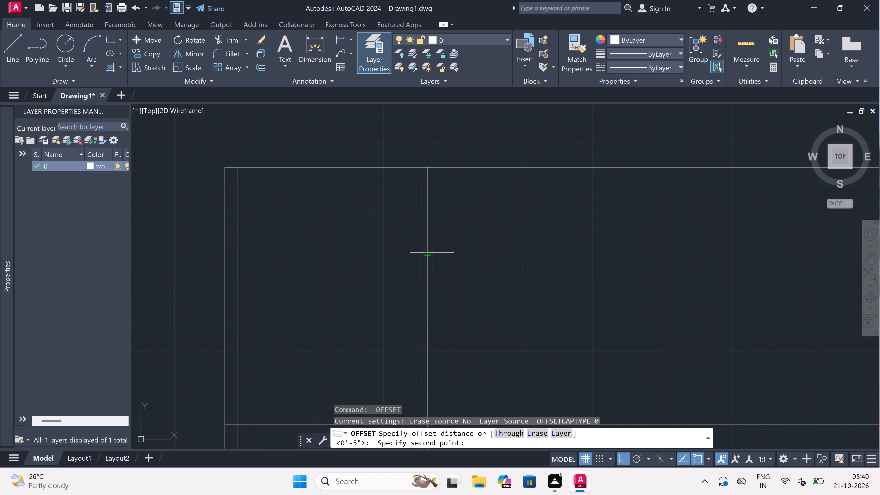
type("4'")
key("9")
type("\"")
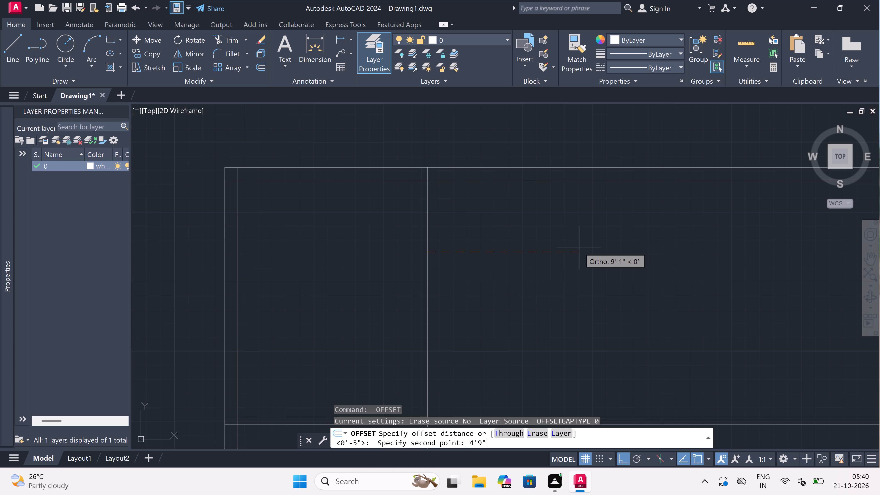
key("space")
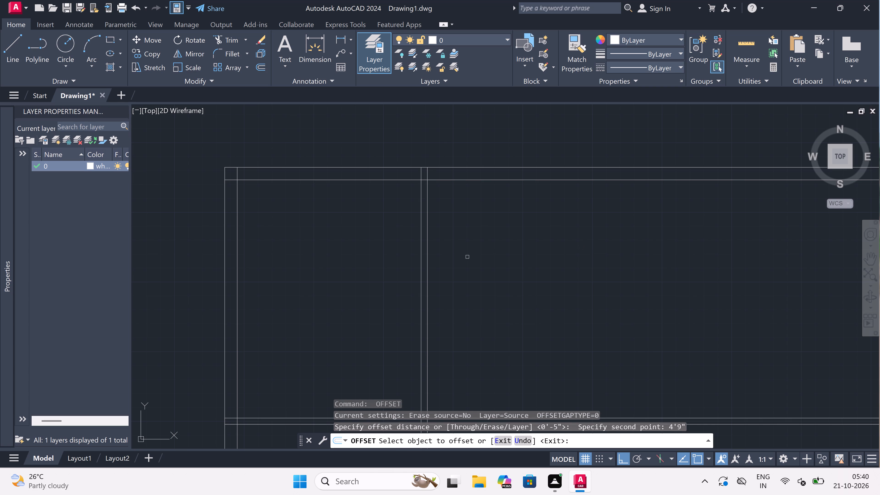
double_click(428, 255)
left_click(482, 241)
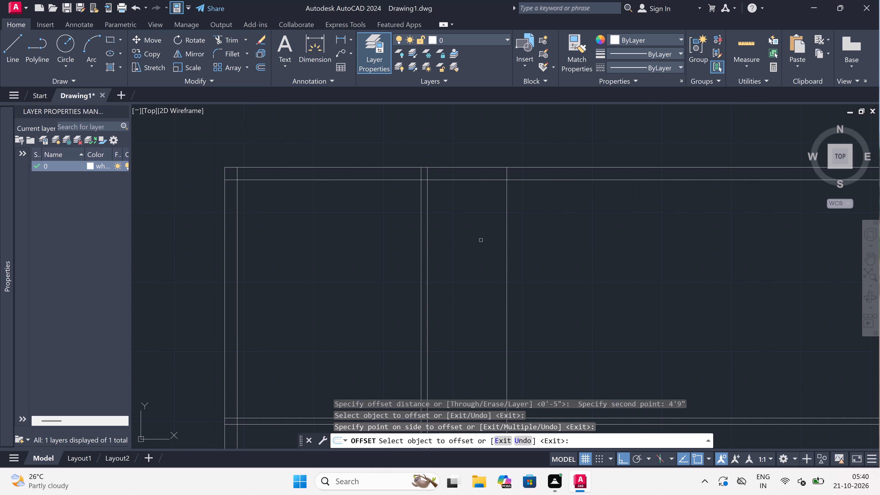
key("Escape")
Offset the new vertical line by 4.5" to the right to form the second partition.
key("space")
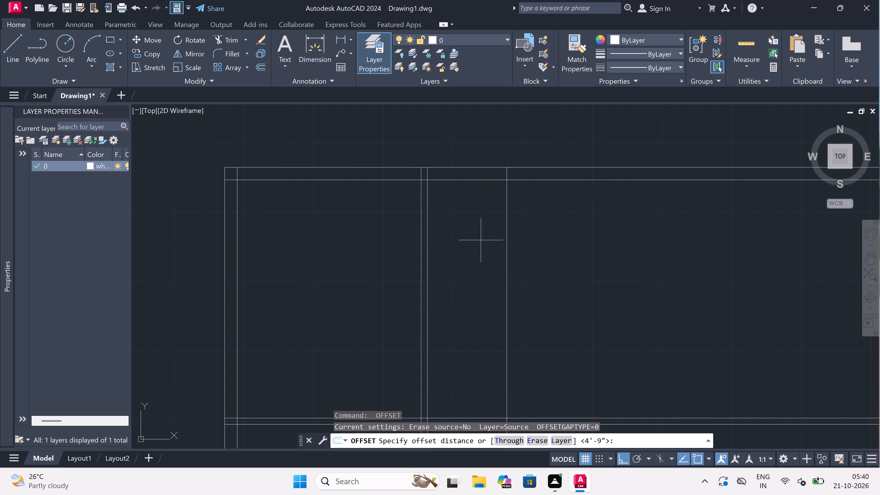
left_click(508, 234)
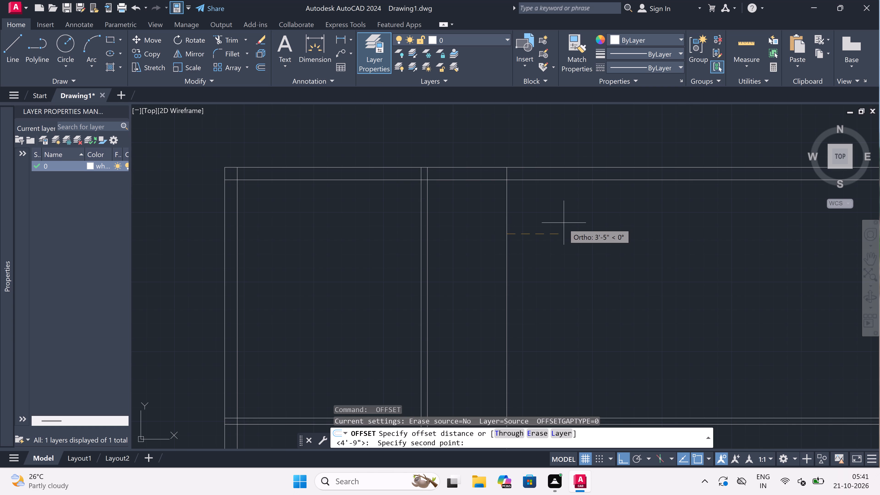
key("4")
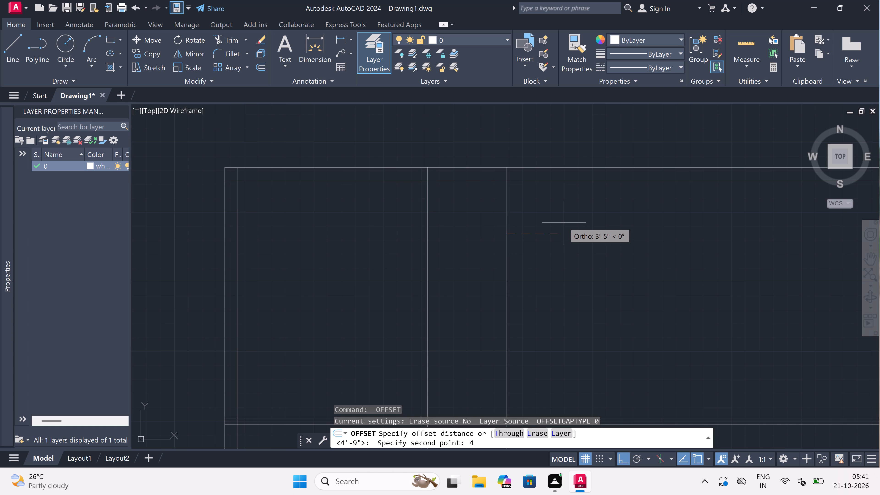
key("period")
key("5")
key("shift+quotedbl")
key("space")
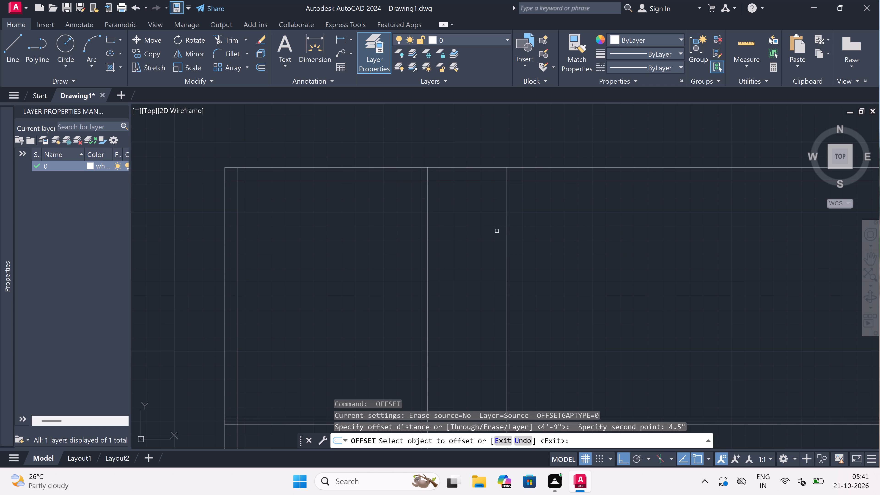
left_click(507, 225)
left_click(533, 223)
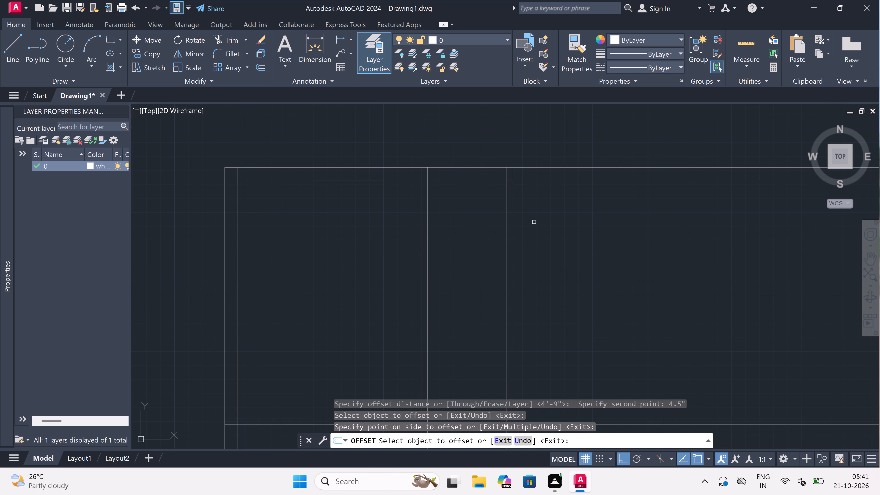
key("Escape")
Trim the vertical line ends inside the top outer wall and the inner horizontal line's stub at the upper-left corner.
type("tr")
key("space")
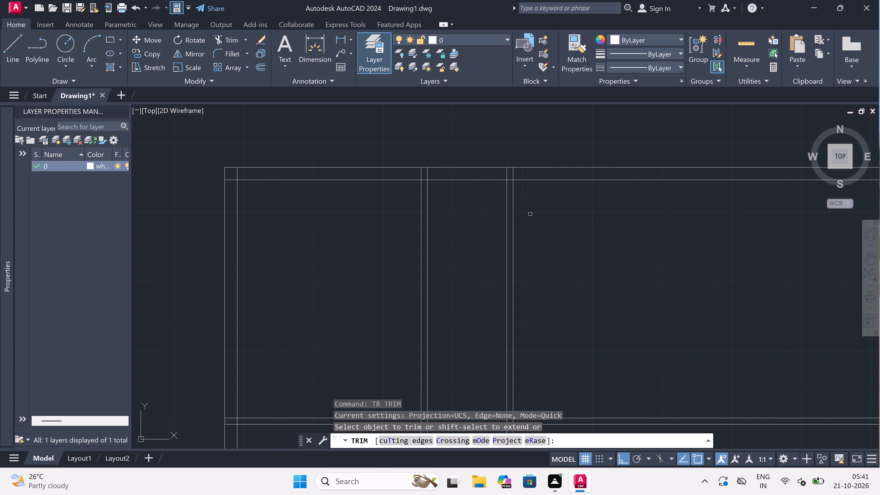
scroll(516, 174, "up", 2)
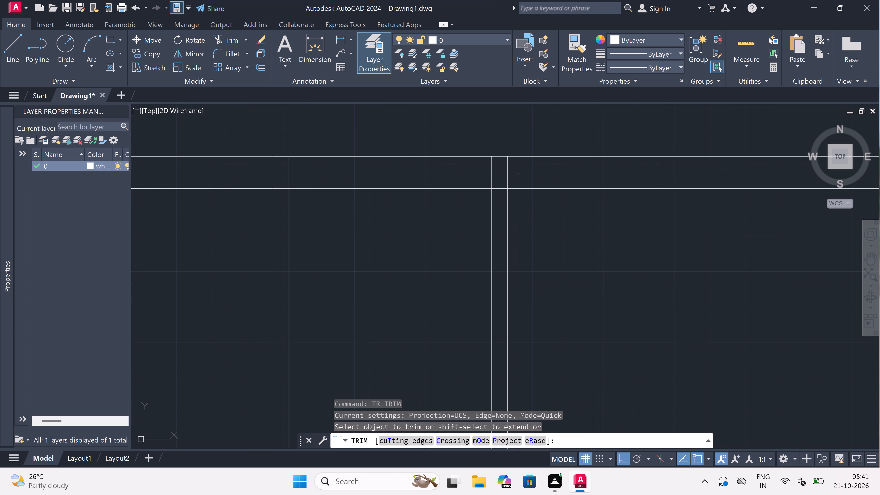
left_click(521, 167)
scroll(431, 175, "down", 4)
scroll(333, 178, "up", 5)
triple_click(330, 163)
left_click(330, 163)
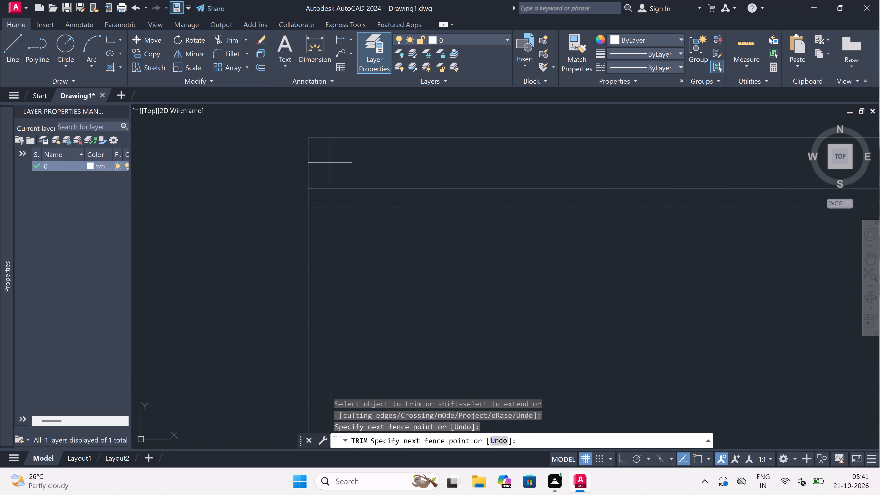
double_click(328, 233)
Trim the top wall's inner line between the faces of both vertical partitions to open the wall junctions.
scroll(328, 231, "down", 4)
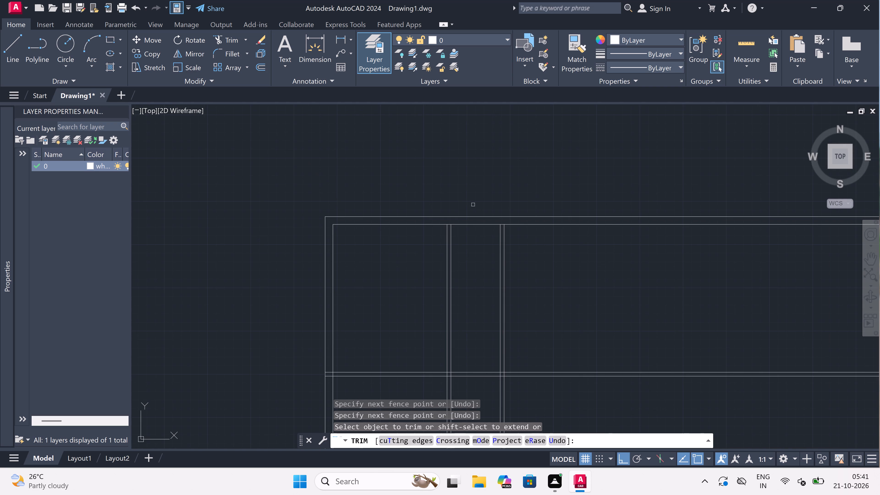
scroll(449, 227, "up", 4)
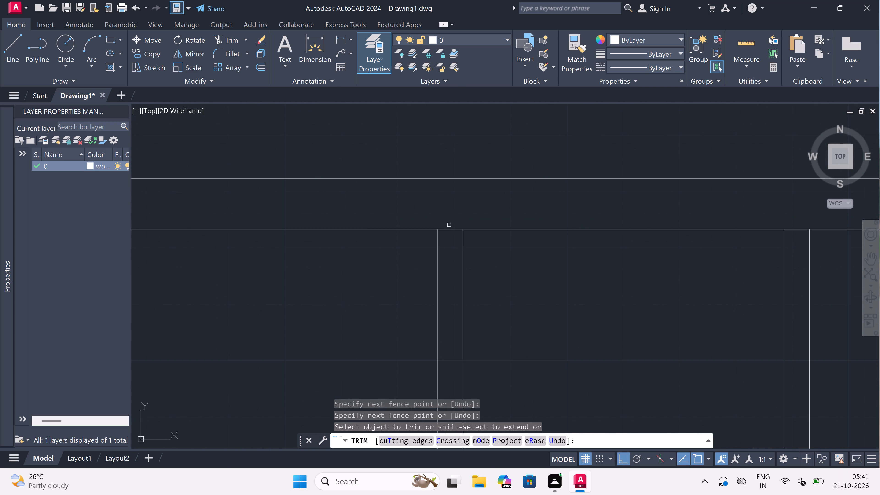
scroll(449, 228, "up", 1)
double_click(450, 229)
scroll(450, 228, "down", 4)
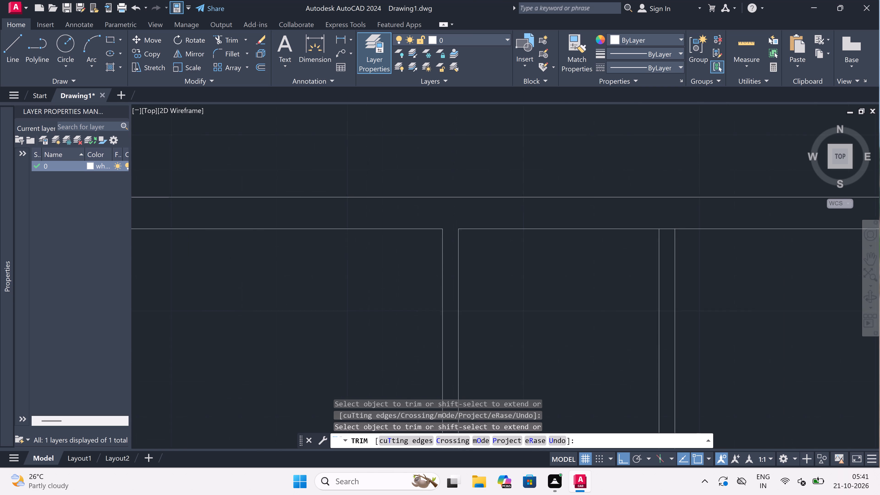
scroll(528, 228, "up", 2)
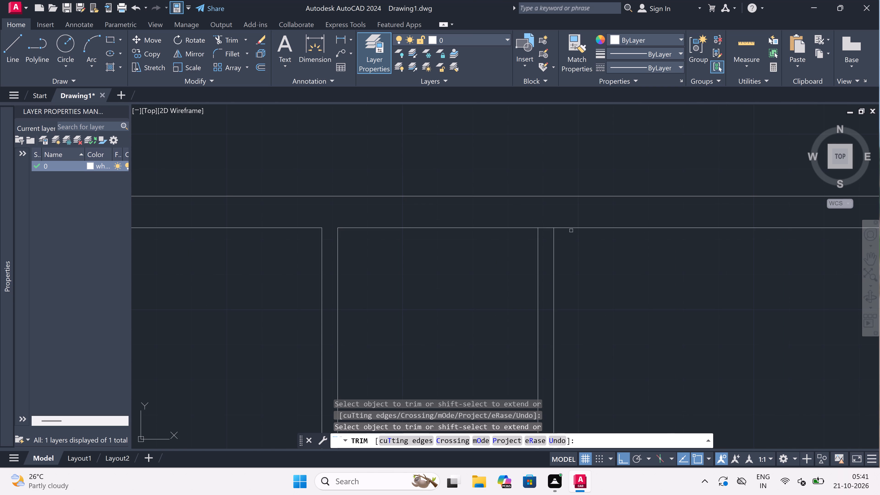
scroll(531, 231, "up", 1)
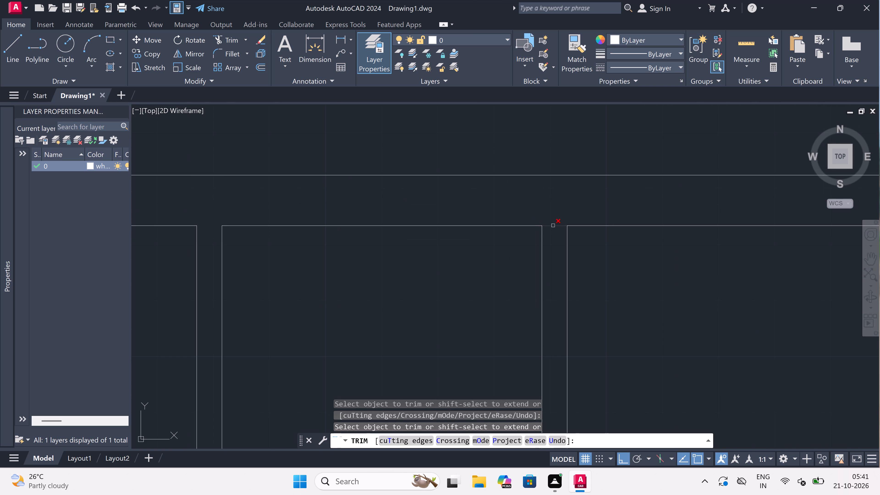
left_click(555, 226)
Trim the stubs of both horizontal partition lines that run through the left outer wall's thickness.
scroll(522, 191, "down", 6)
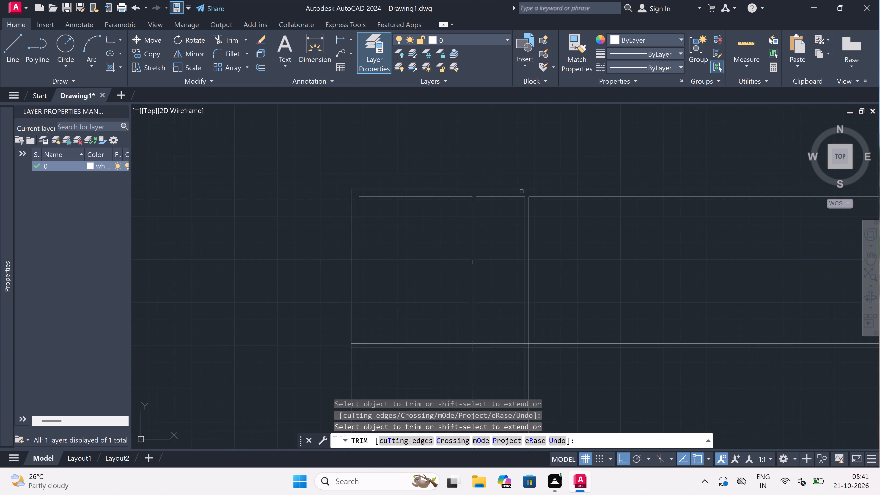
scroll(522, 191, "down", 1)
scroll(516, 202, "up", 2)
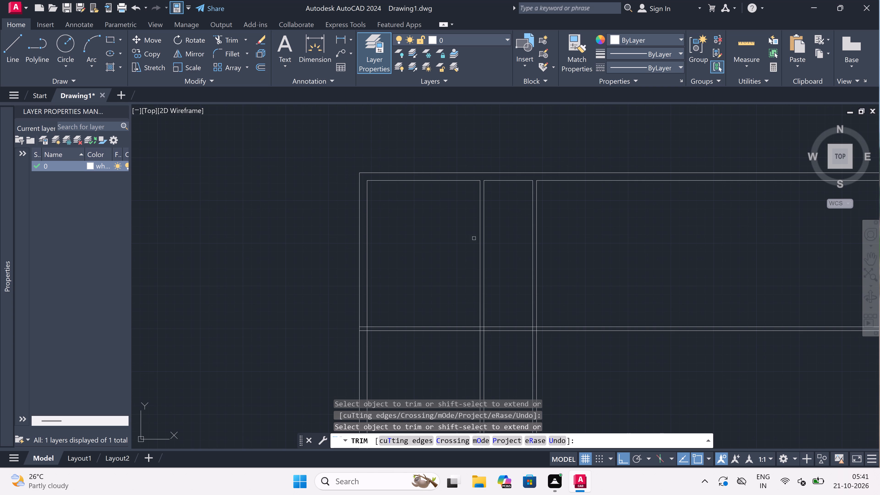
scroll(365, 343, "up", 4)
left_click(349, 316)
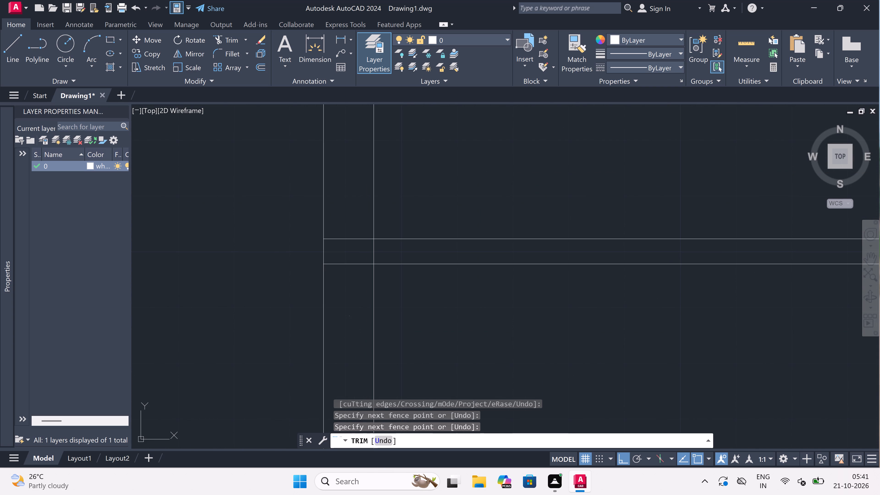
left_click(339, 225)
Trim the left wall's inner line and both vertical partitions' lines between the two faces of the horizontal partition, using one fence.
left_click_drag(343, 249, 347, 250)
scroll(460, 234, "down", 2)
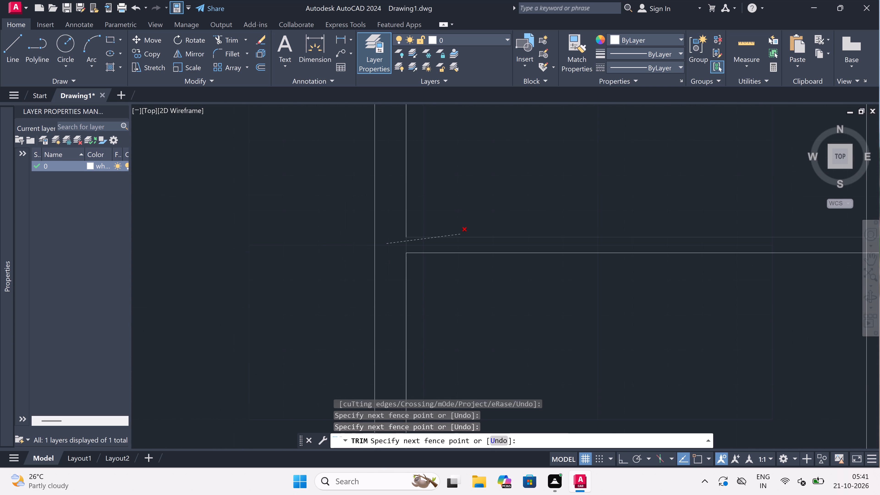
scroll(460, 234, "down", 2)
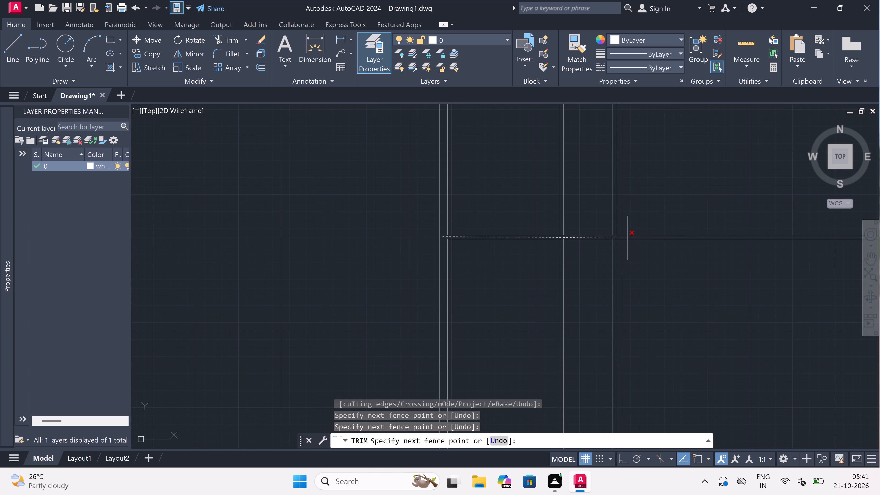
scroll(627, 237, "up", 3)
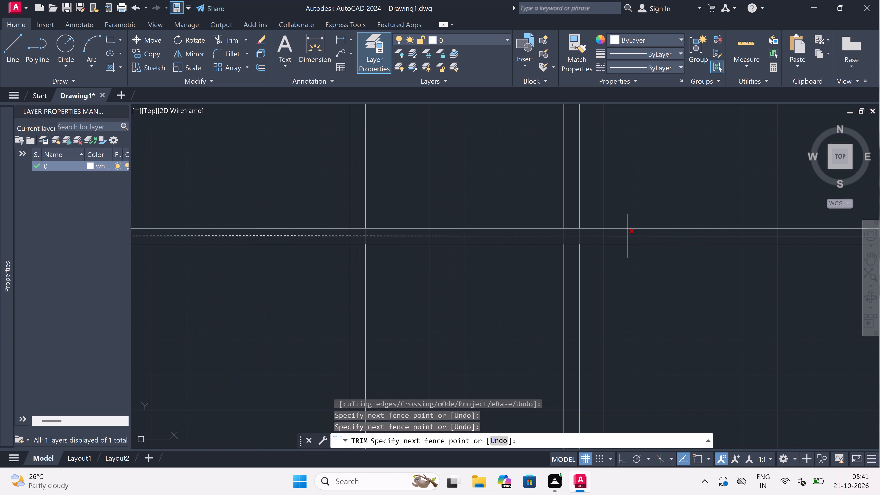
double_click(627, 236)
double_click(611, 282)
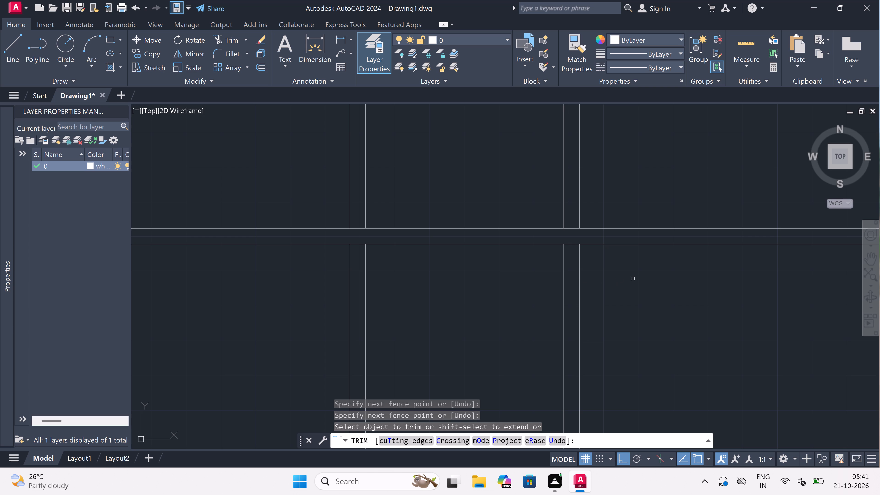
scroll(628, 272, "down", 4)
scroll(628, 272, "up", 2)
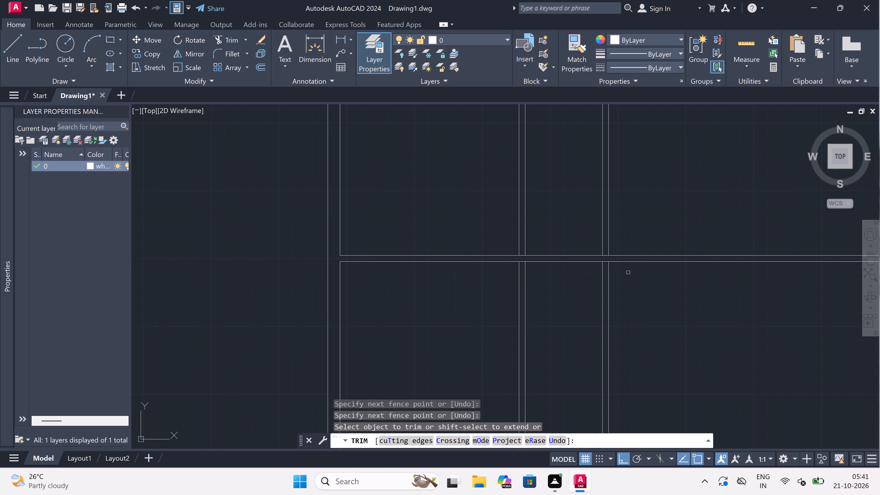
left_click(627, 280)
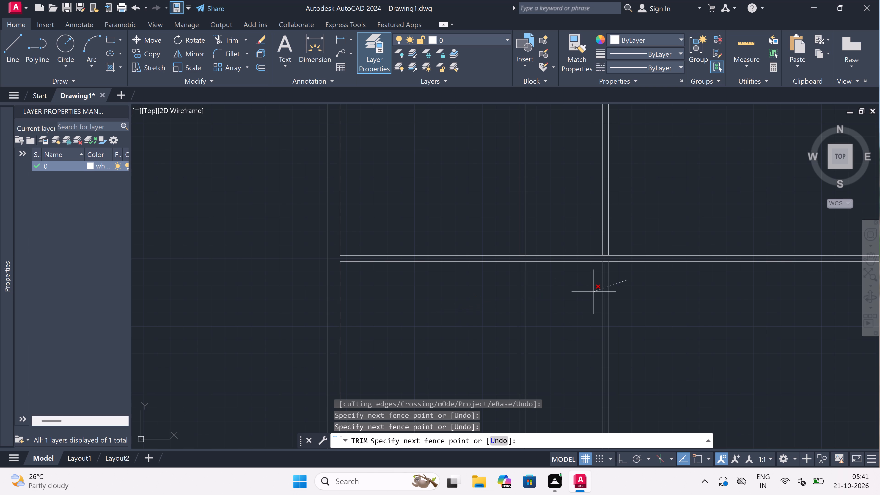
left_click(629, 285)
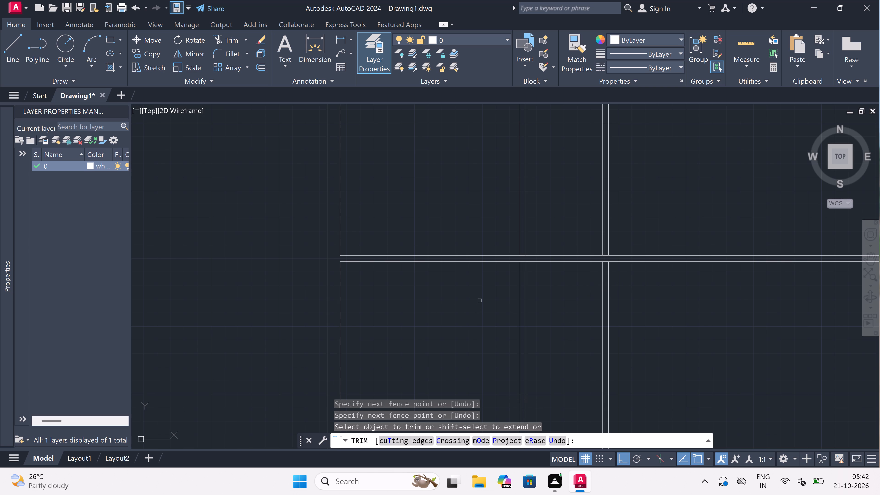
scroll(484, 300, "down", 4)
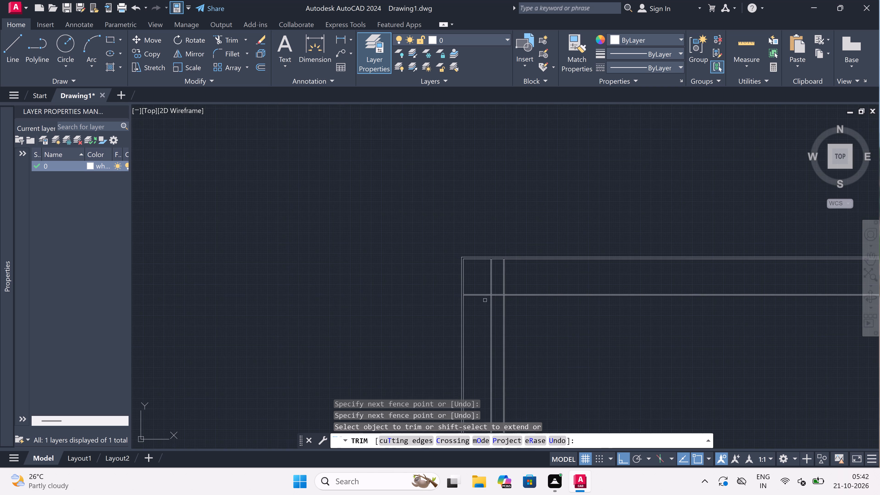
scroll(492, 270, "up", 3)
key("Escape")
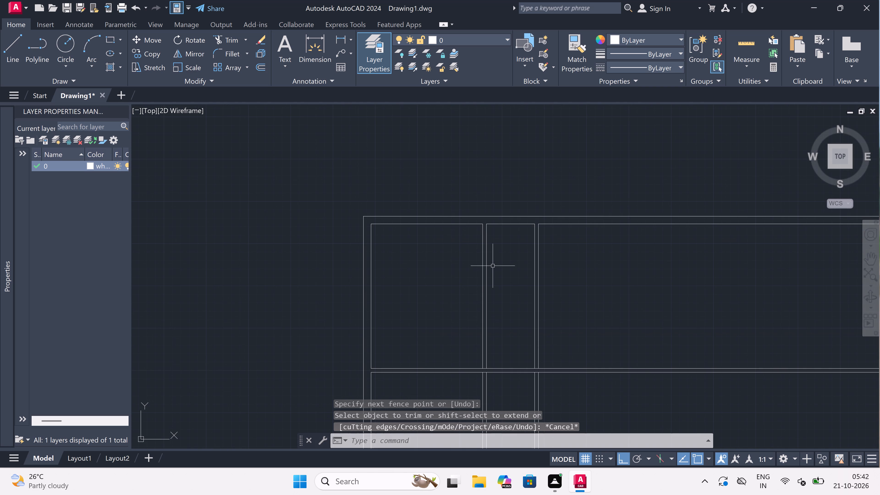
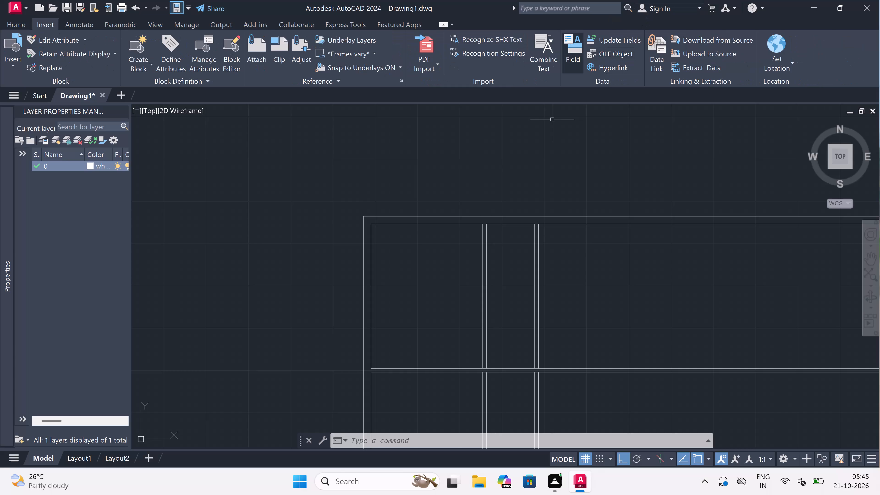
Offset the top wall's inner line between the two vertical partitions 8'6" downward into the narrow room.
scroll(64, 494, "down", 2)
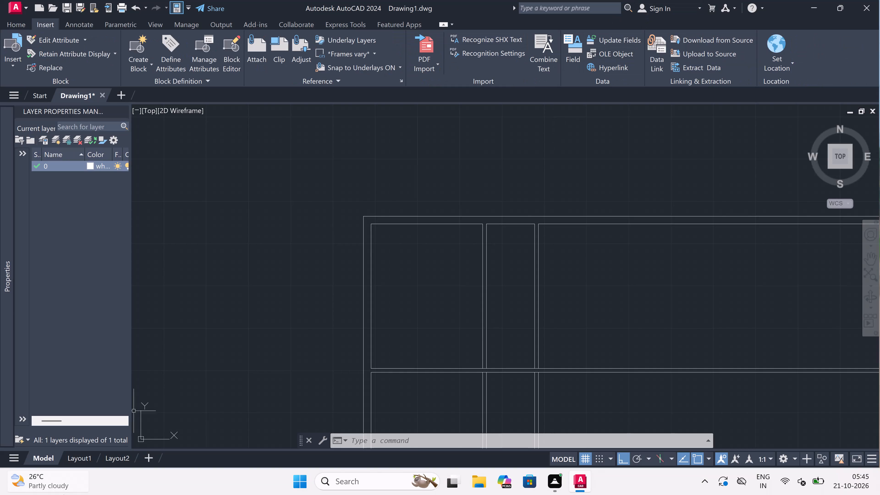
scroll(64, 494, "down", 1)
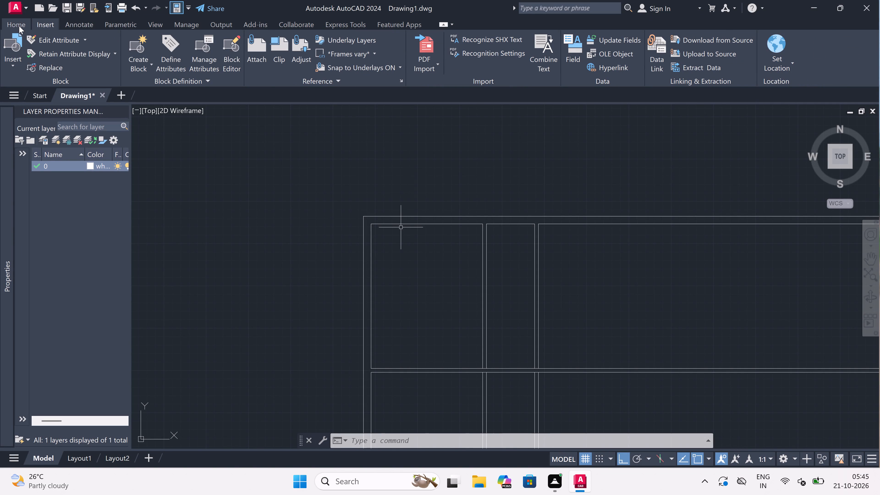
left_click(19, 25)
scroll(350, 360, "down", 3)
scroll(378, 349, "up", 1)
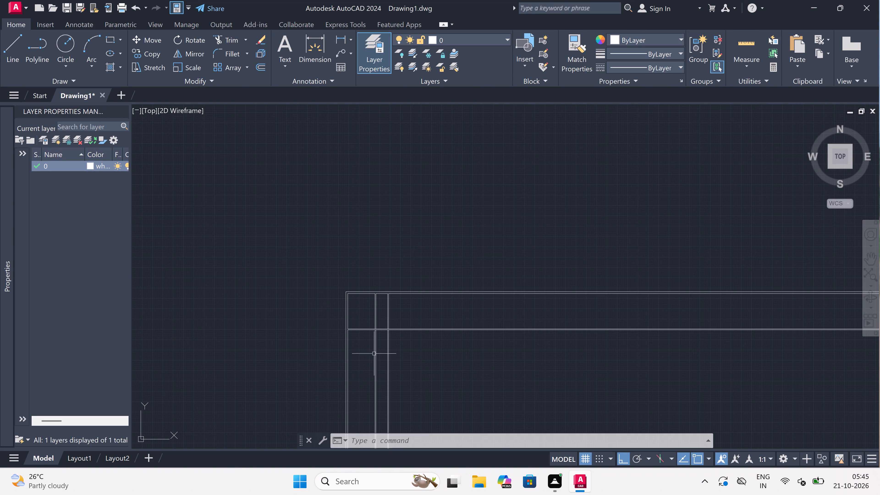
scroll(378, 348, "up", 2)
scroll(405, 248, "up", 1)
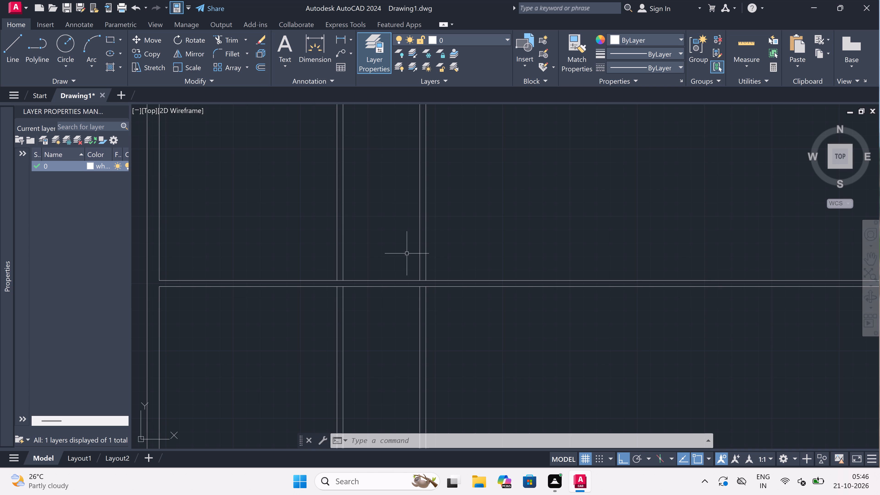
scroll(270, 356, "down", 3)
scroll(296, 292, "up", 3)
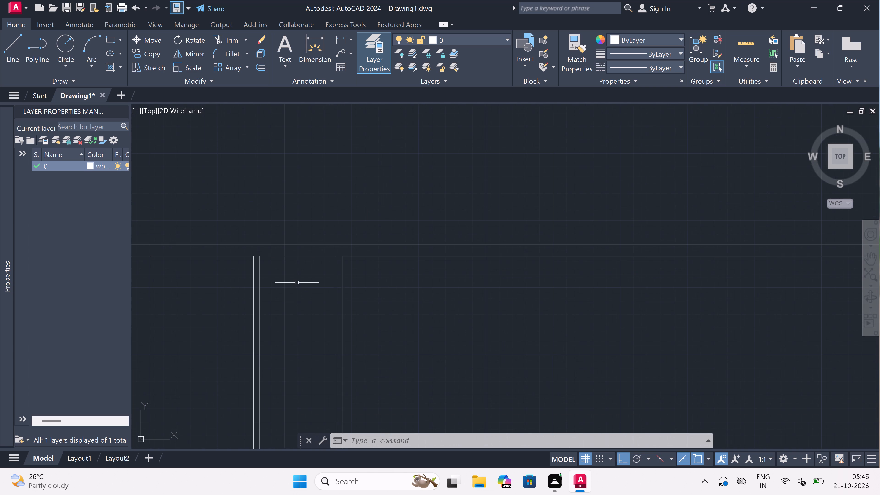
type("o")
key("space")
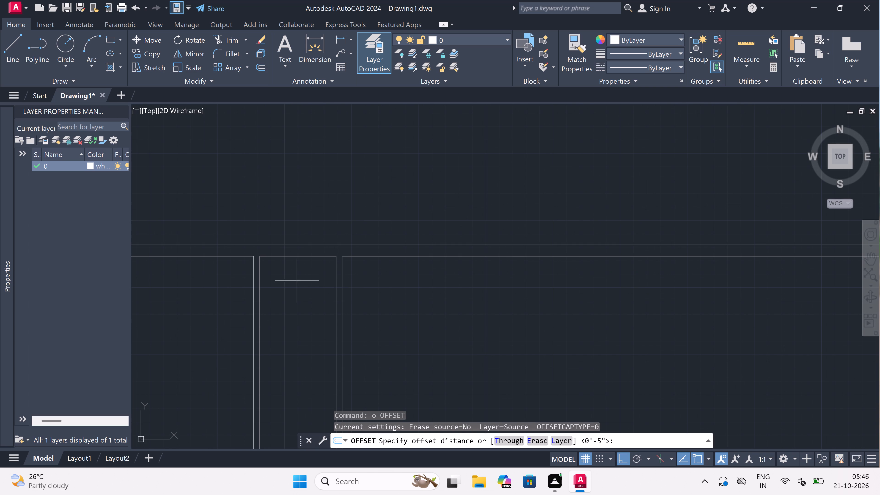
double_click(296, 256)
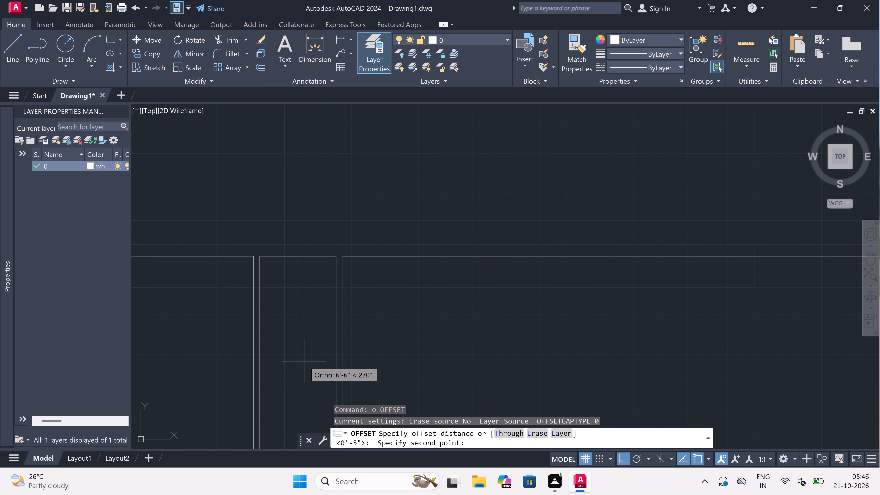
key("8")
key("apostrophe")
key("6")
type("\"")
key("space")
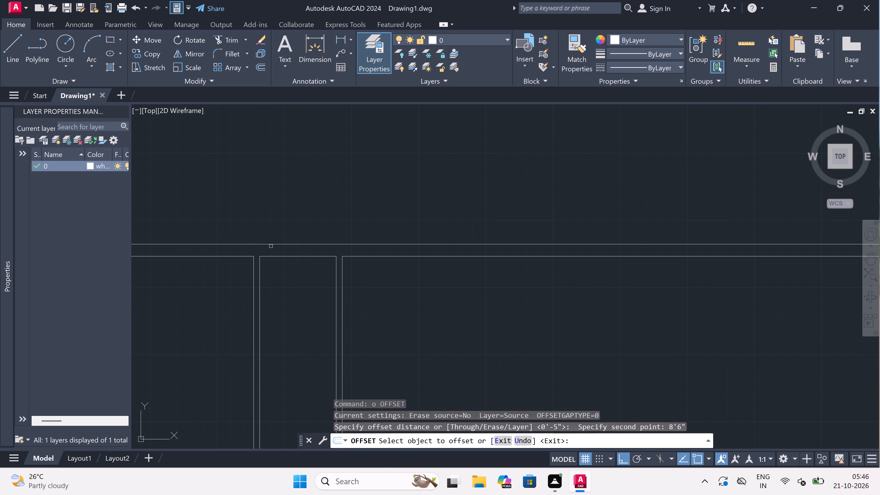
left_click_drag(285, 255, 287, 263)
left_click(287, 310)
scroll(287, 311, "down", 5)
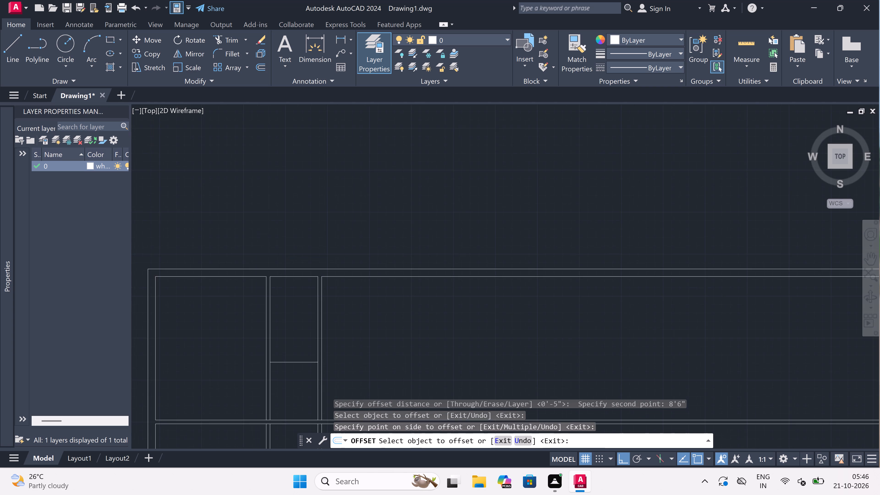
scroll(288, 327, "up", 4)
scroll(267, 258, "up", 3)
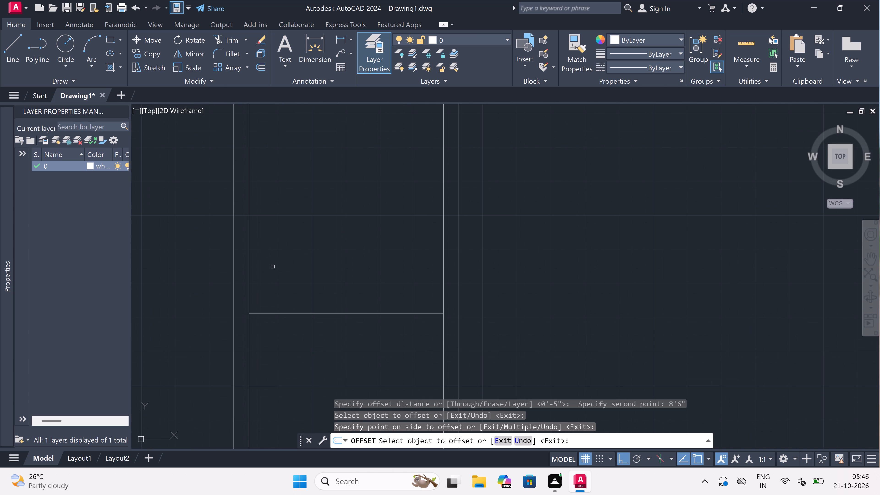
key("Escape")
Offset the new horizontal line between the two vertical partitions 4.5" downward to give the cross partition its thickness.
key("space")
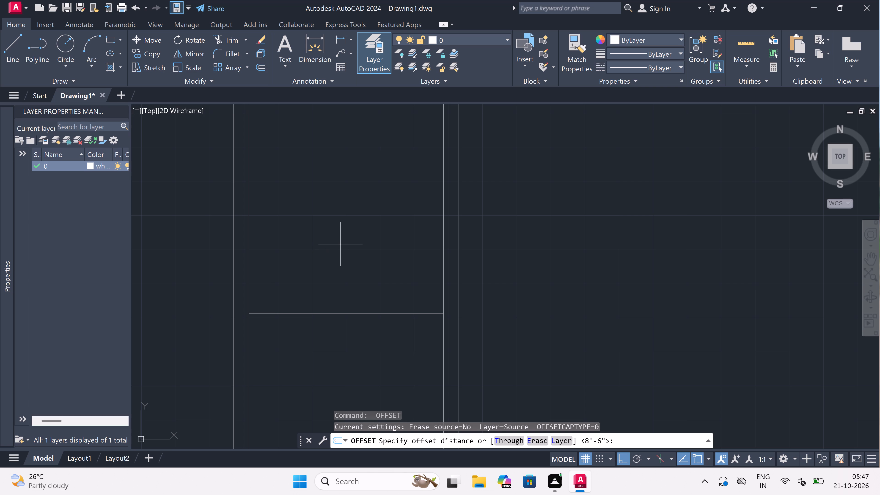
double_click(336, 312)
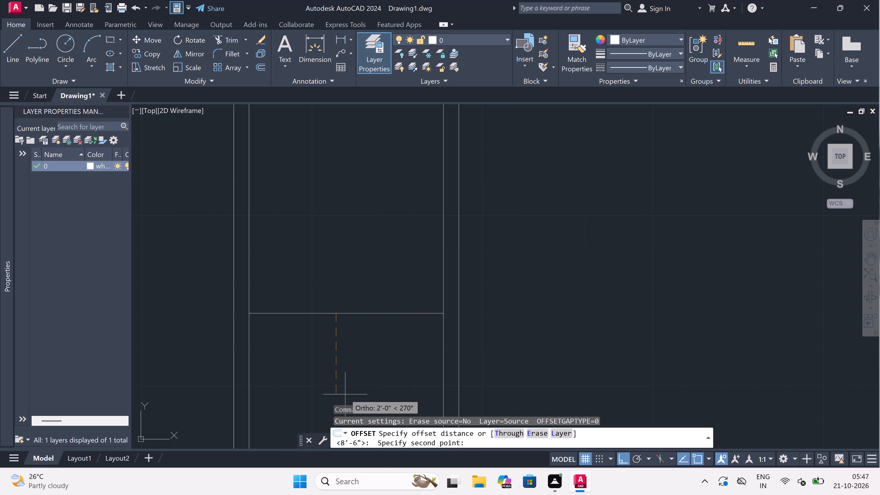
key("4")
type(".5")
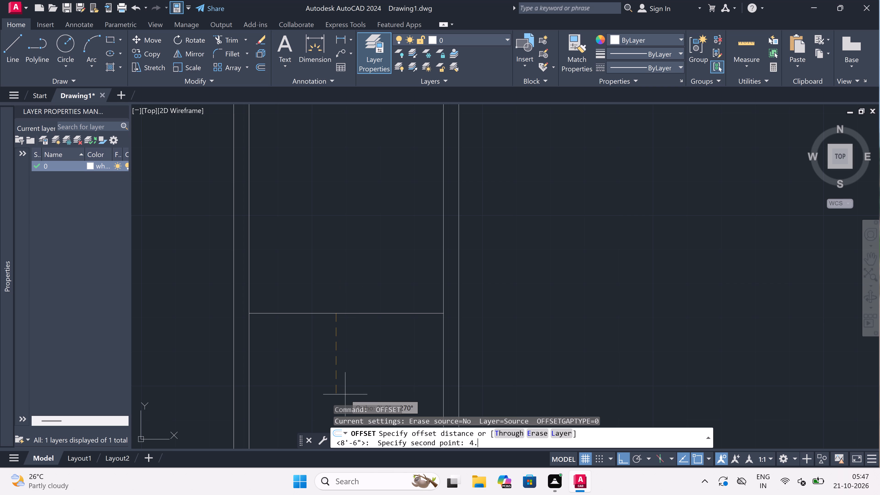
type("\"")
key("space")
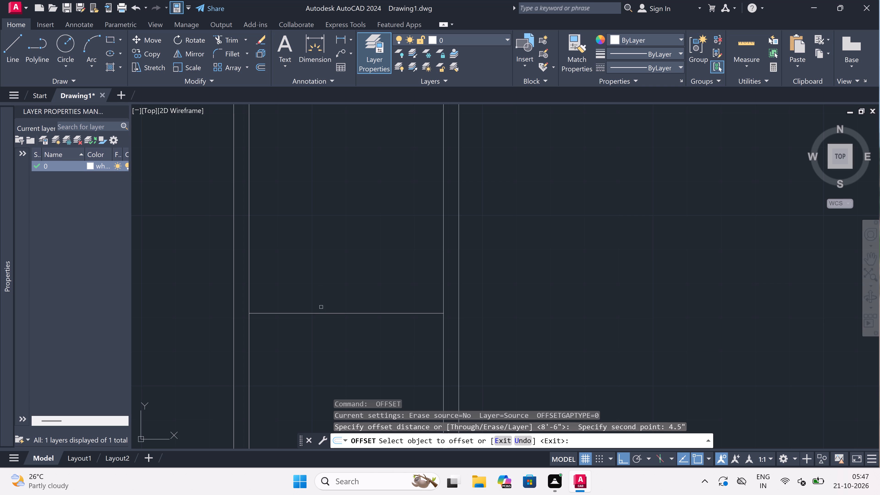
left_click_drag(322, 314, 322, 316)
left_click(315, 352)
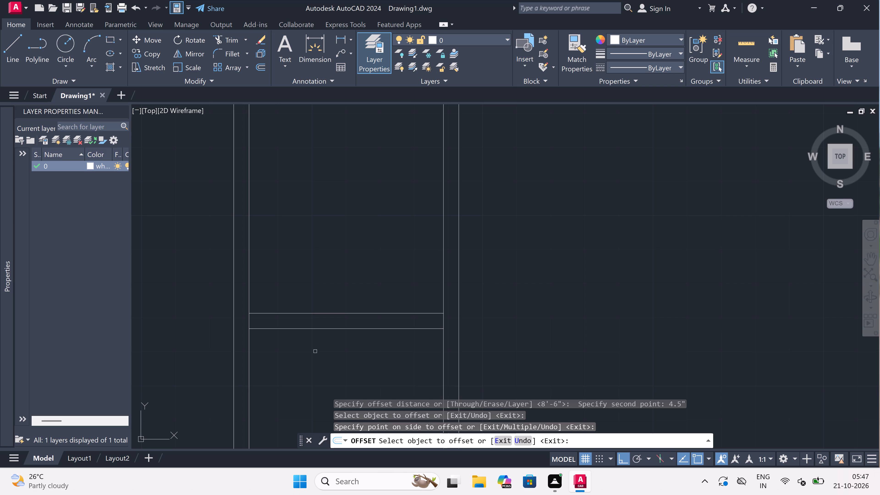
key("Escape")
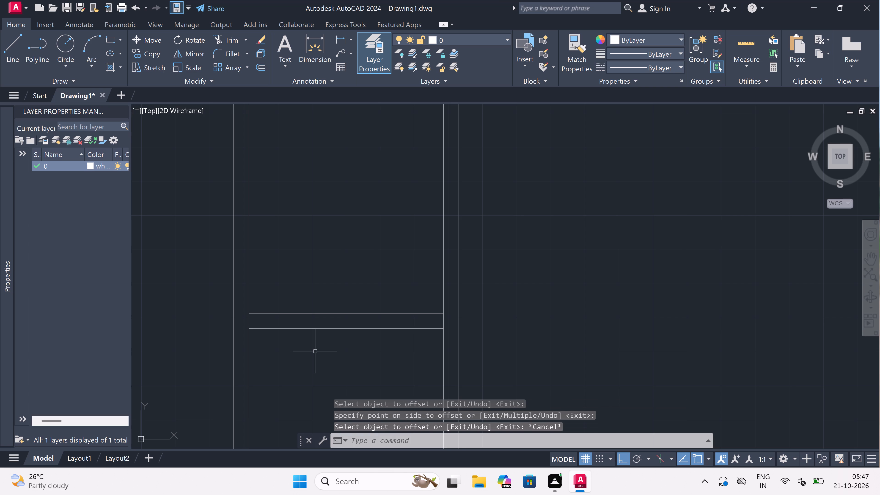
scroll(315, 351, "down", 2)
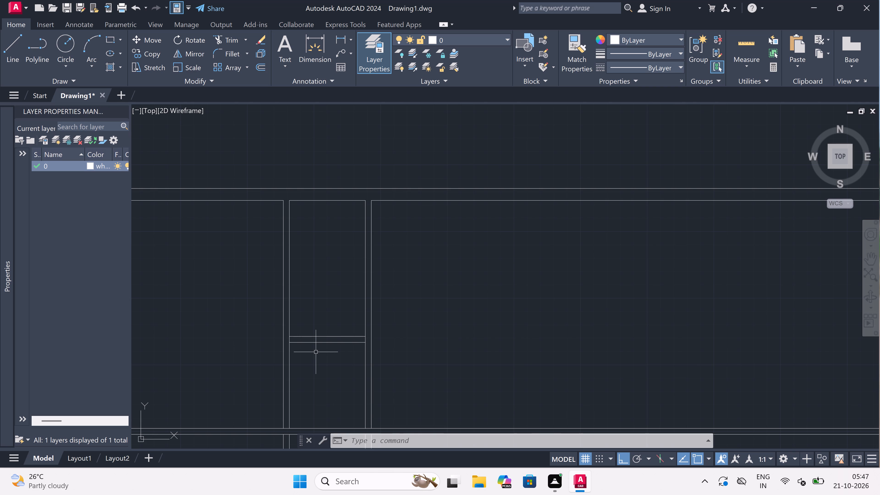
scroll(316, 352, "down", 2)
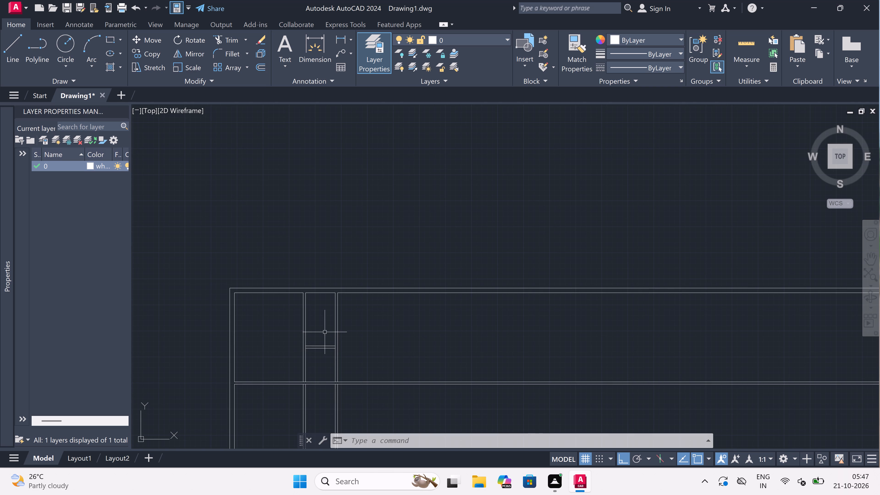
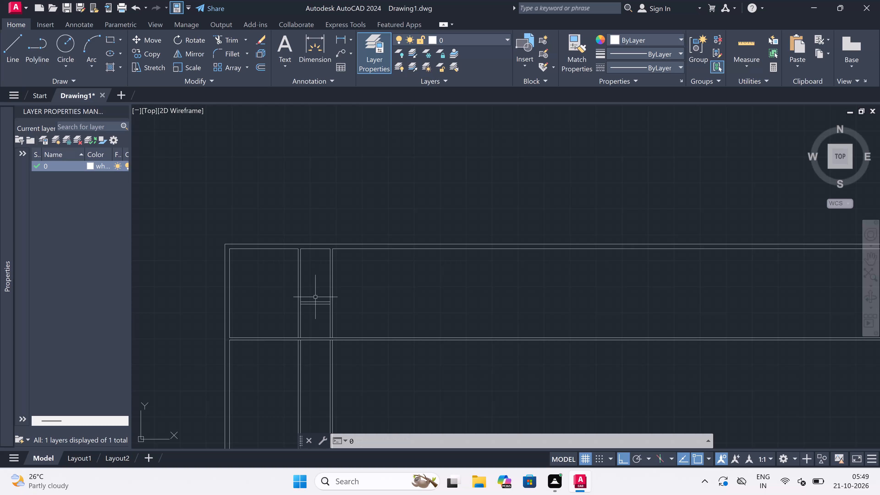
Offset the right line of the narrow room's right-hand partition 11'6" to the right into the large upper room.
key("BackSpace")
type("o")
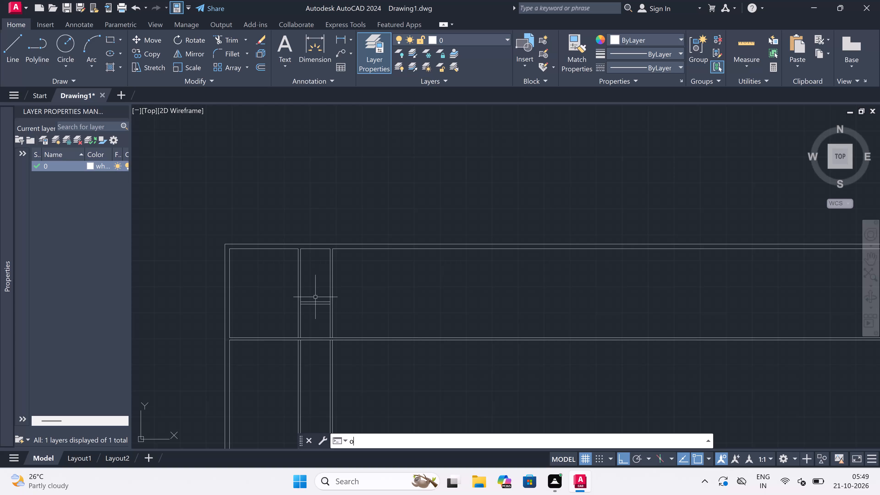
key("space")
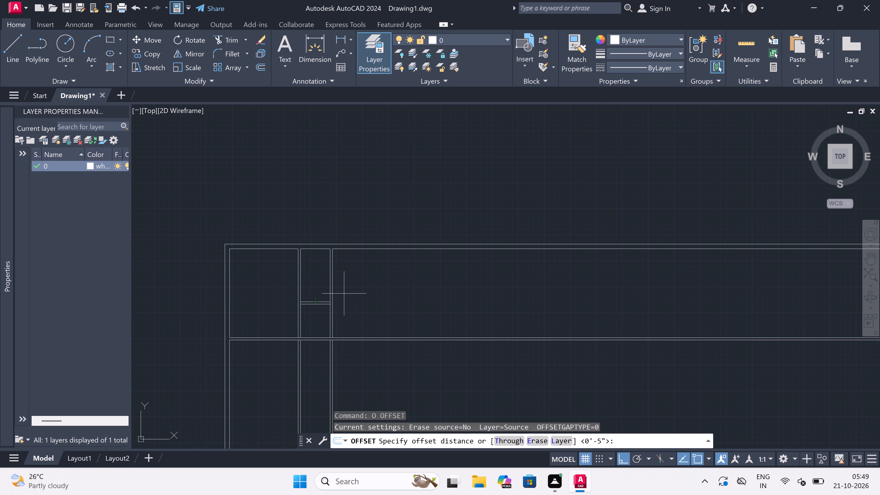
left_click(333, 277)
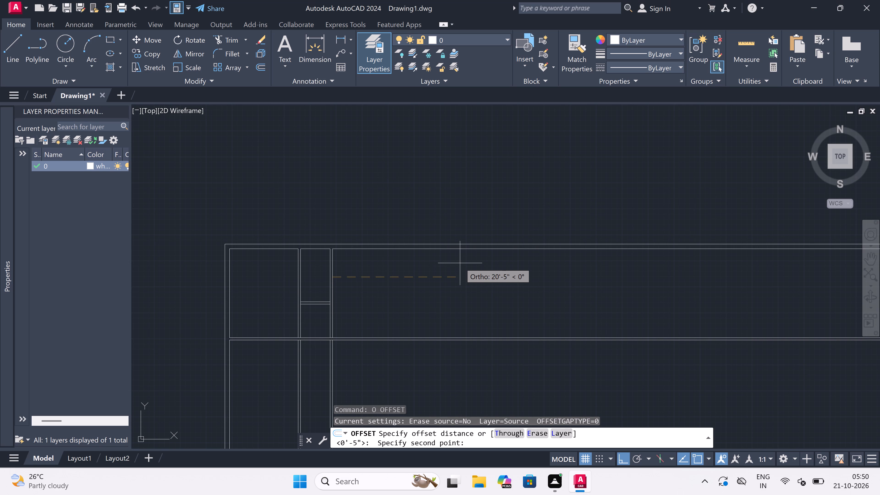
type("11'")
key("6")
type("\"")
key("space")
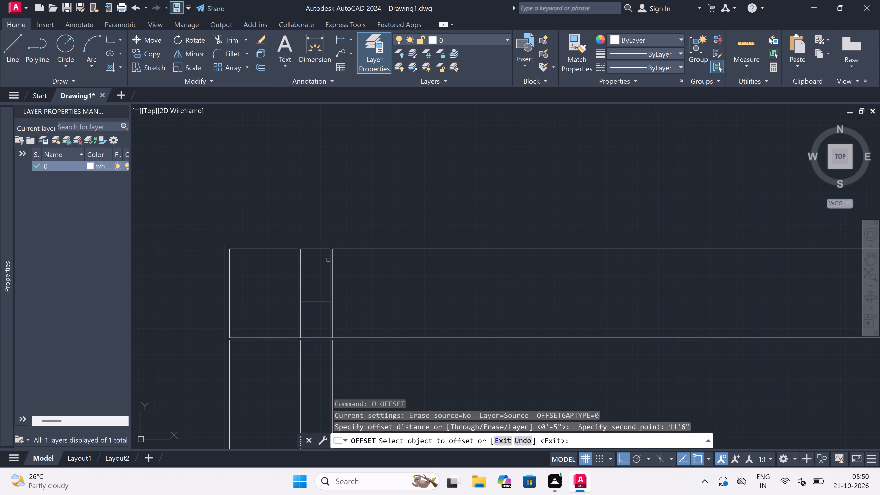
scroll(334, 253, "up", 1)
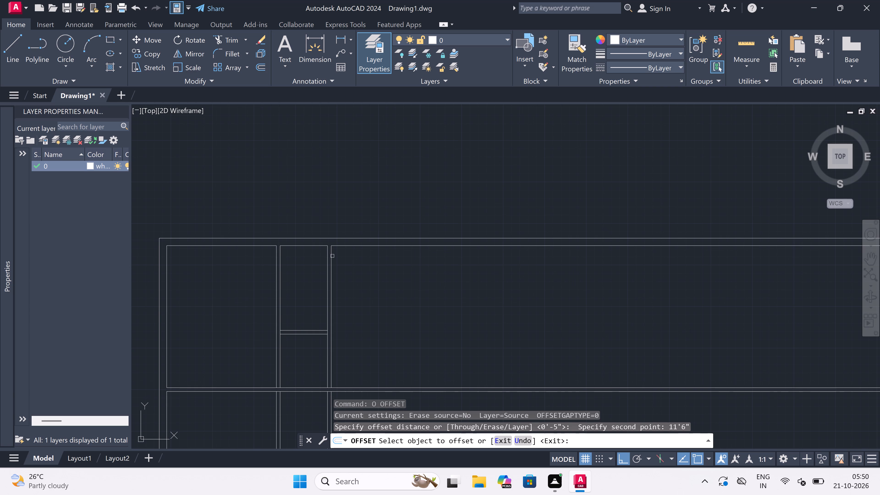
left_click(332, 256)
left_click(388, 275)
key("Escape")
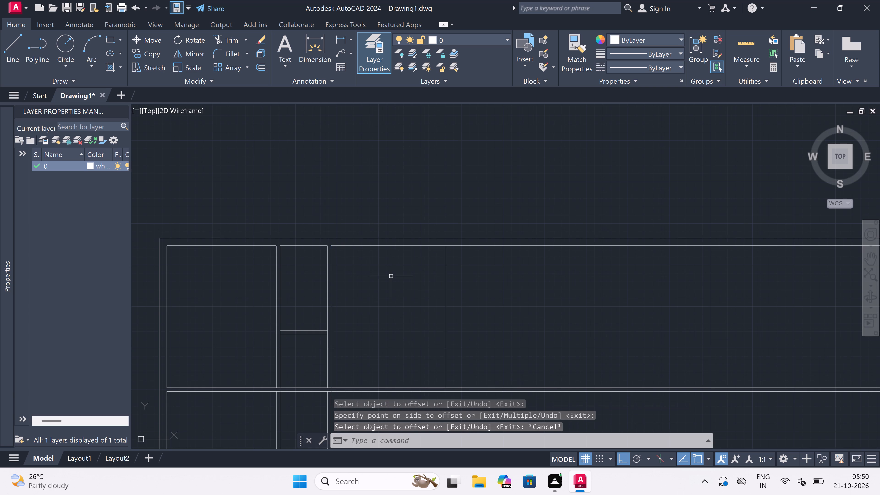
Offset the new vertical line 4.5" to the right to give the partition its thickness.
key("space")
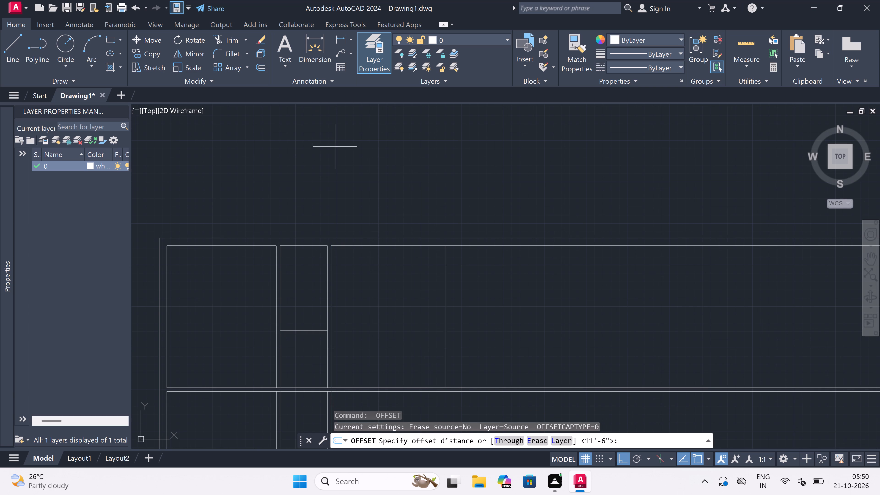
left_click(444, 268)
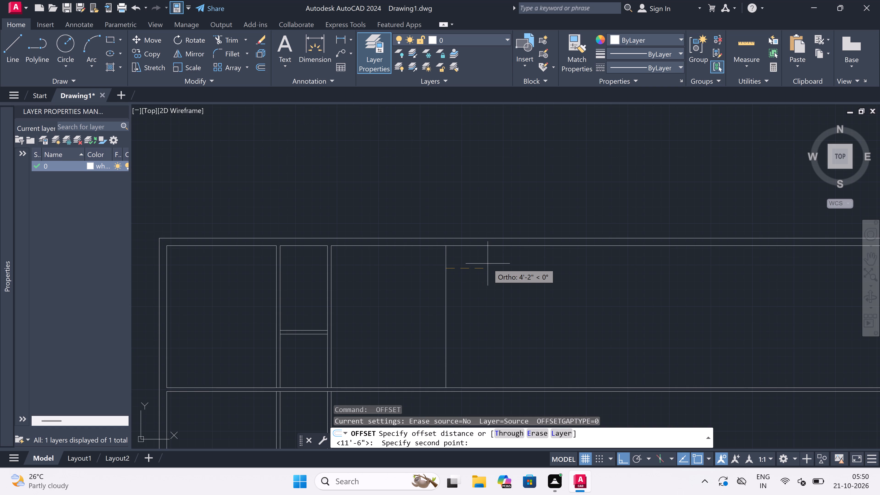
key("4")
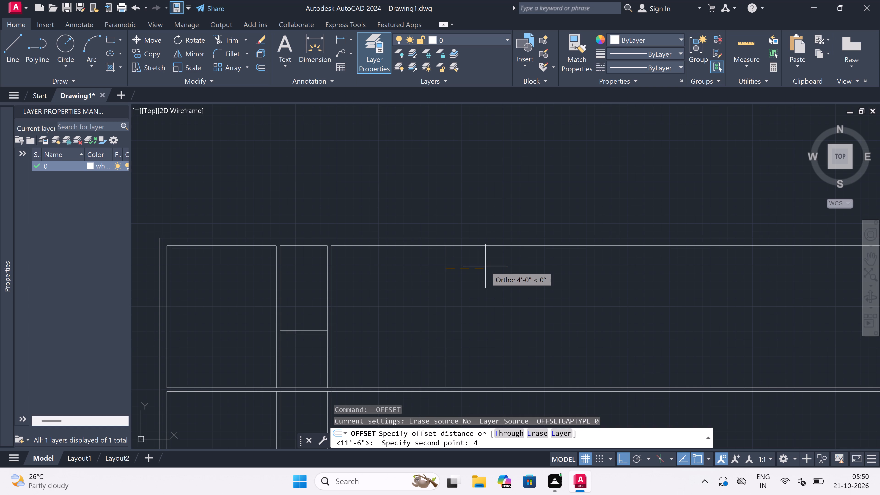
type(".5")
type("\"")
key("space")
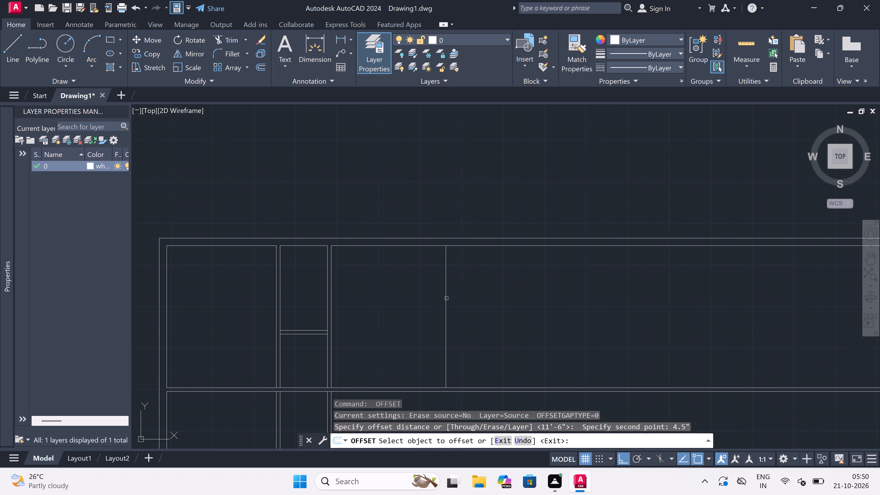
left_click(446, 297)
left_click(471, 293)
key("Escape")
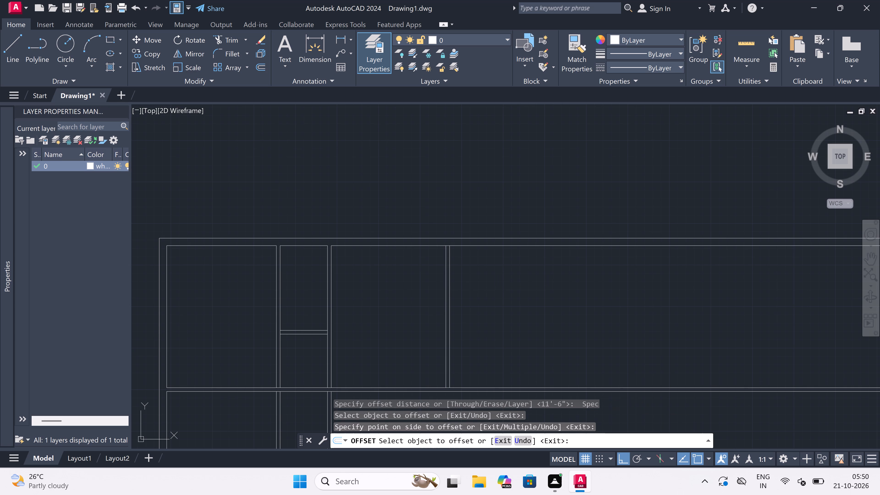
Offset the right line of the newest vertical partition 11'6" to the right for the second room.
key("space")
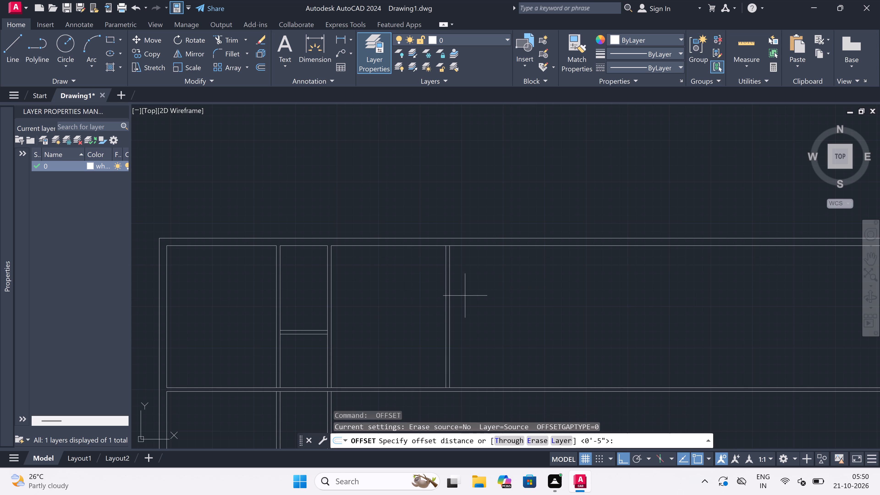
left_click(450, 286)
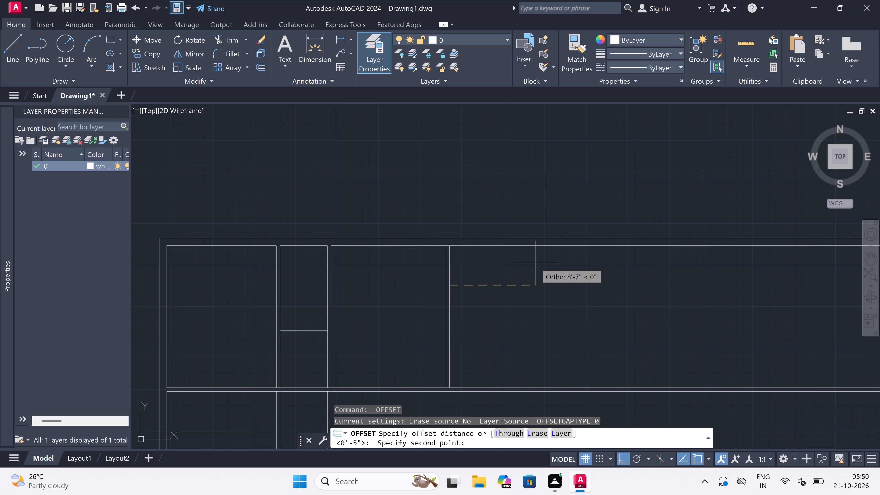
type("11'")
key("6")
key("shift+quotedbl")
key("space")
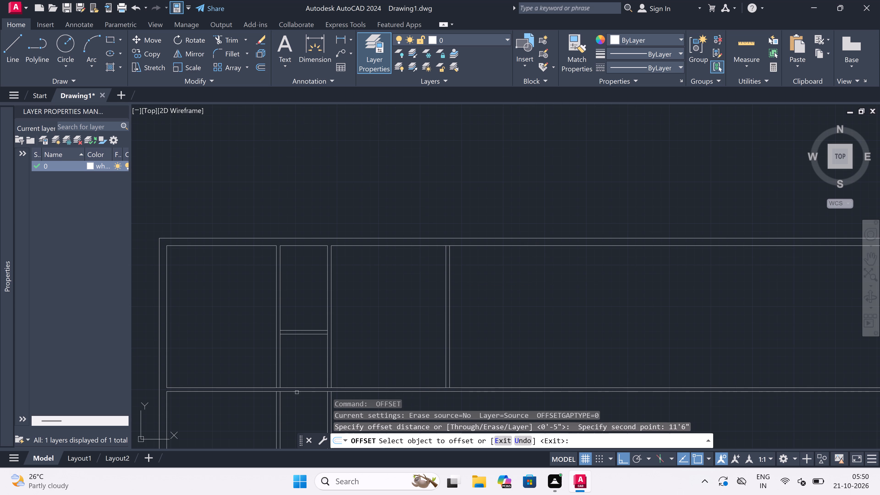
left_click(451, 275)
left_click(482, 275)
key("Escape")
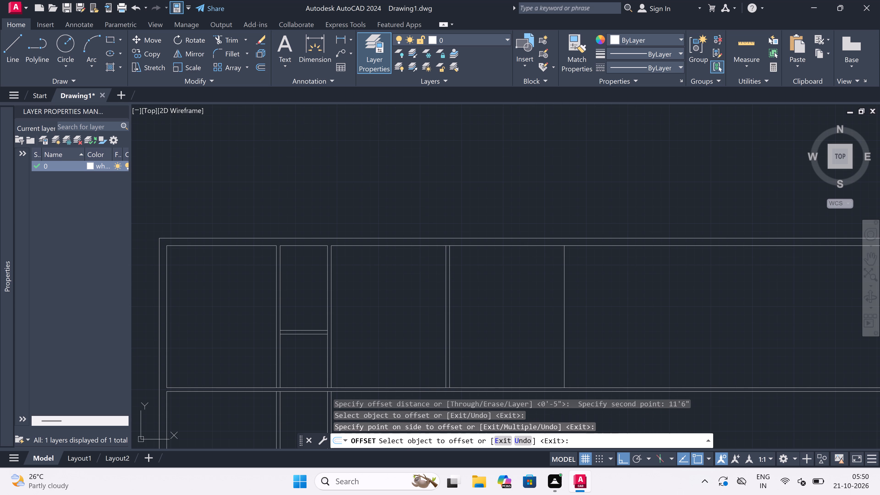
Offset the second room's new vertical line 4.5" to the right to complete its partition.
key("space")
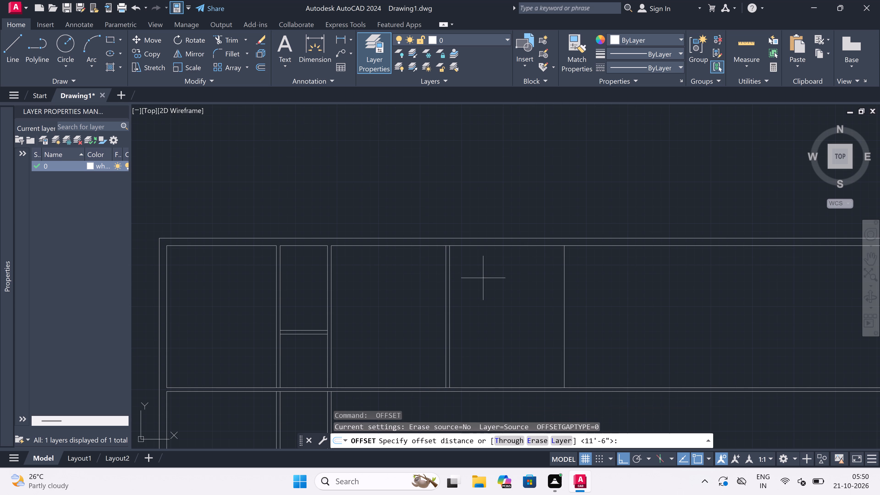
left_click(568, 287)
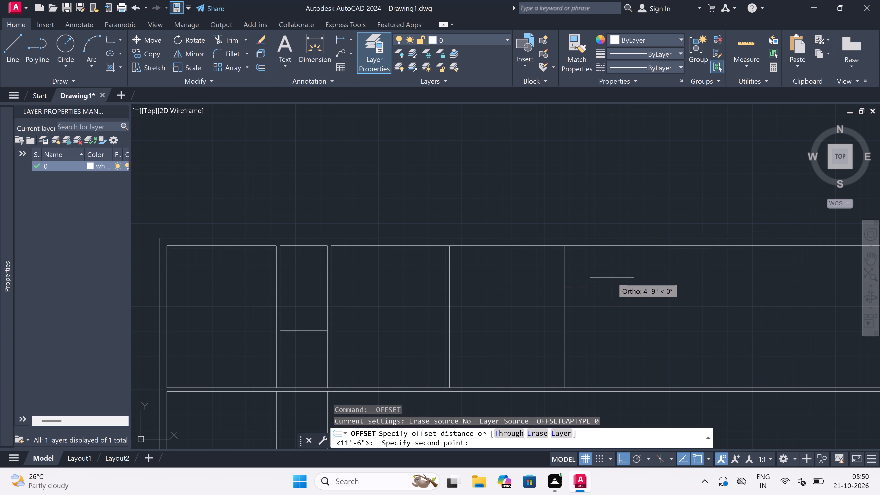
key("4")
type(".5")
type("\"")
key("space")
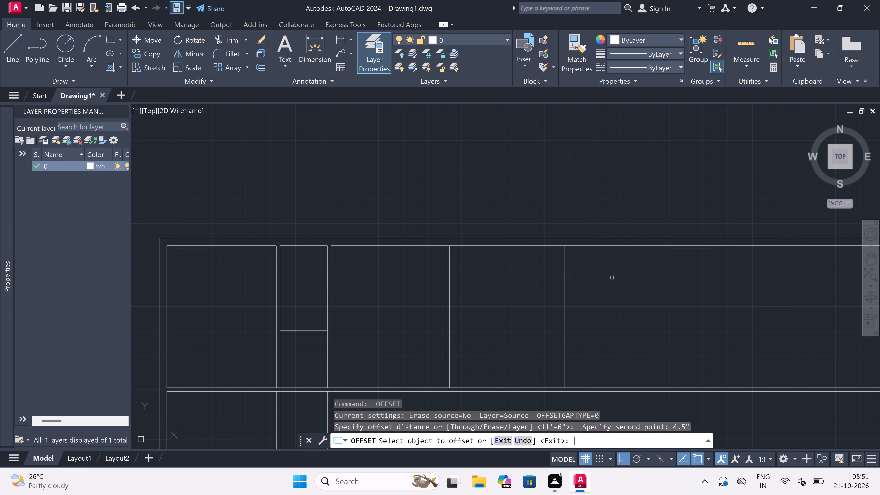
left_click(565, 300)
left_click(583, 298)
key("Escape")
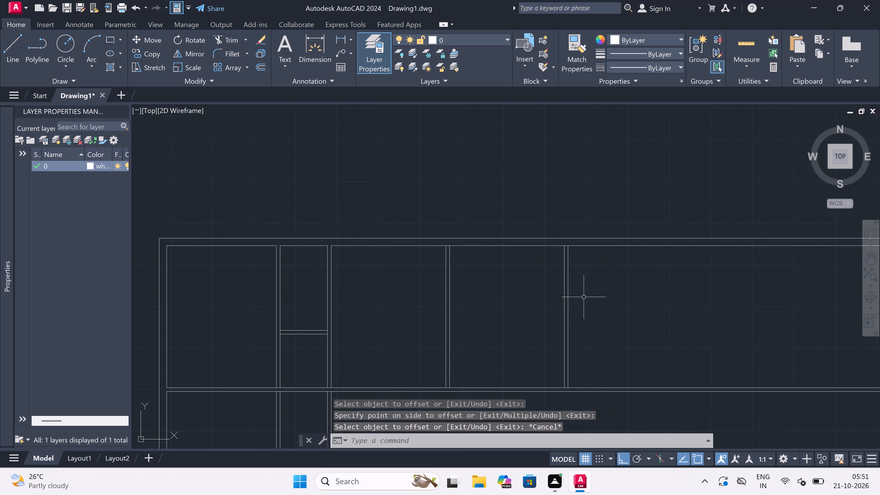
Offset the right line of the second room's right-hand partition 4'0" to the right to mark a narrow space.
key("space")
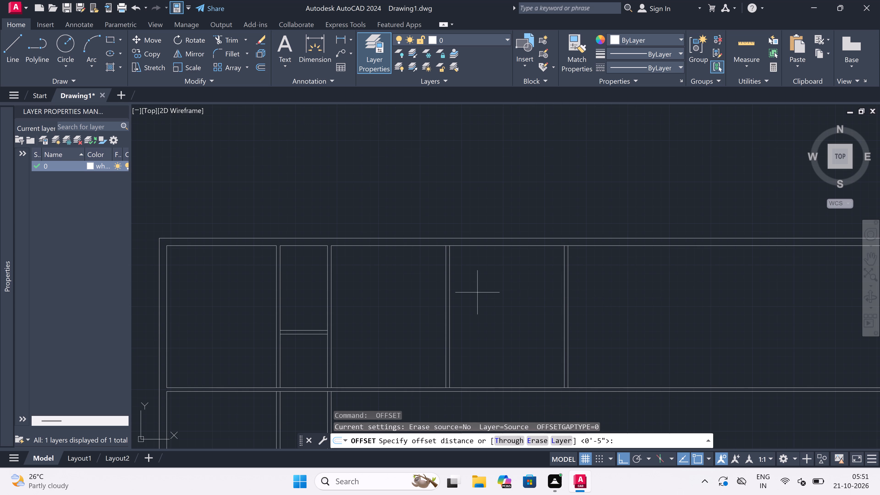
left_click(571, 272)
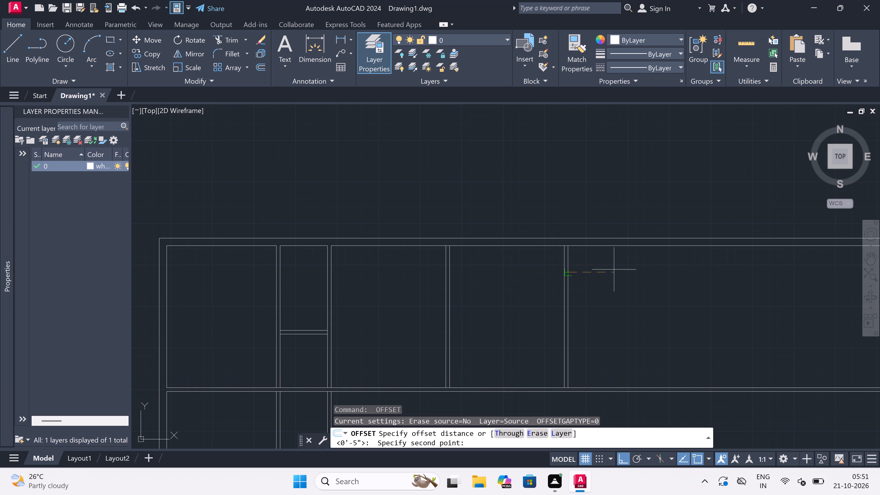
type("4'0")
type("\"")
key("space")
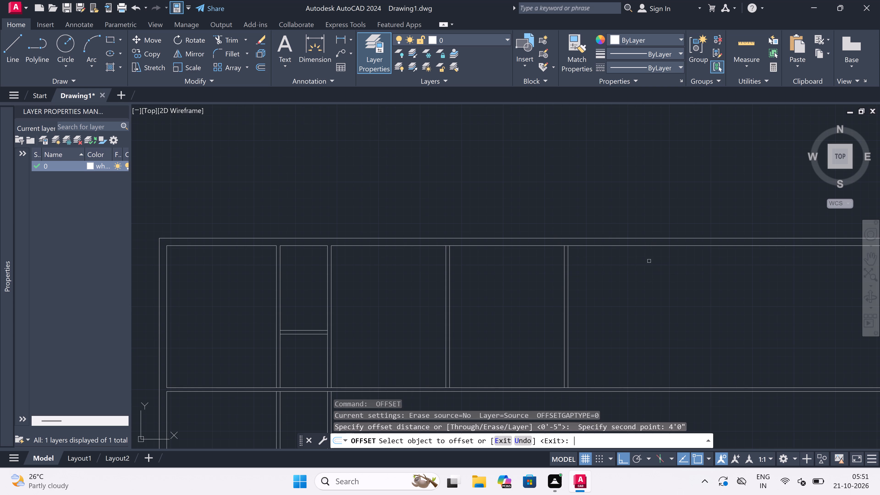
left_click(569, 273)
left_click(594, 273)
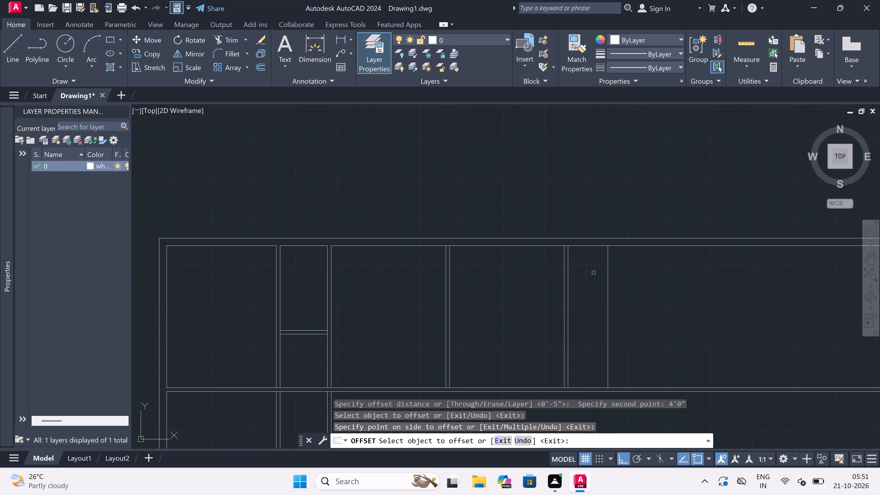
key("Escape")
Offset the narrow space's new vertical line 4.5" to the right to give its end wall thickness.
key("space")
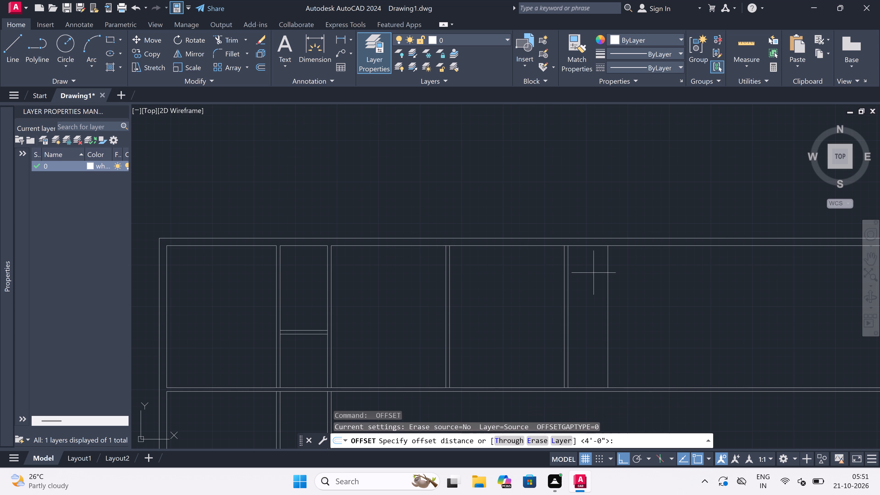
left_click(607, 278)
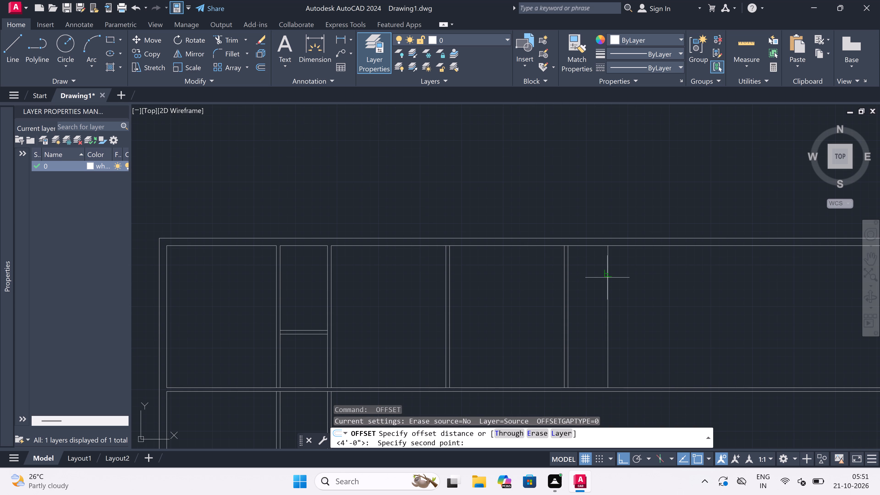
type("4.")
key("5")
type("\"")
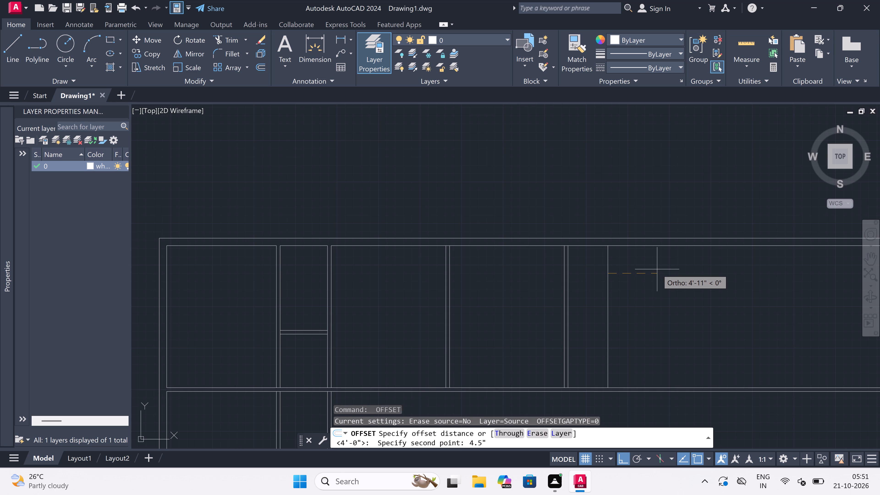
key("space")
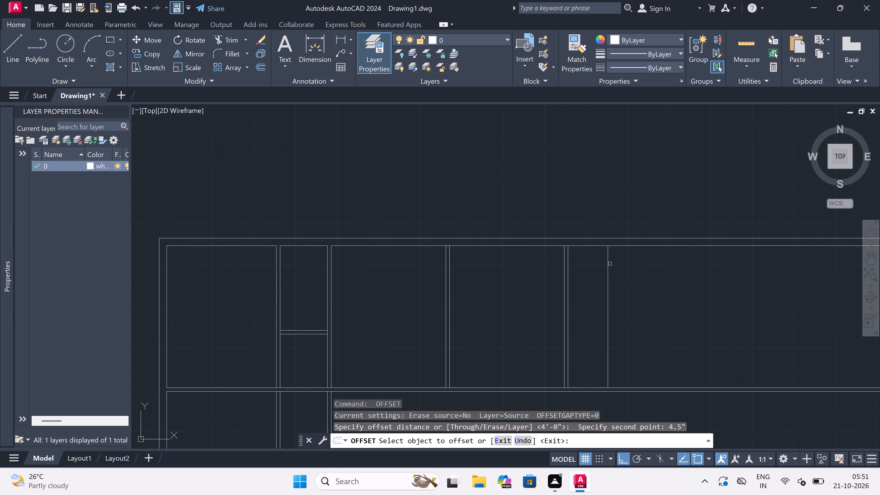
left_click(608, 263)
left_click(638, 262)
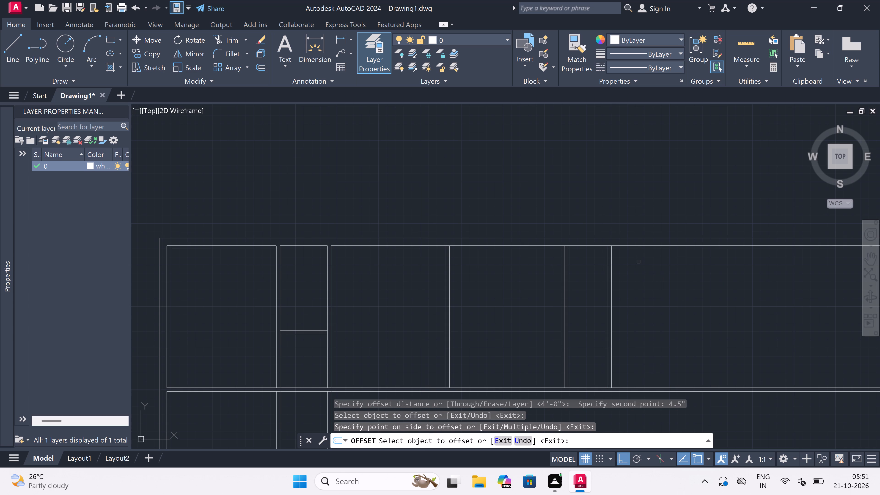
key("Escape")
Extend the outermost vertical line at both ends to the outer top wall line and the lower line of the horizontal partition.
type("ex")
key("space")
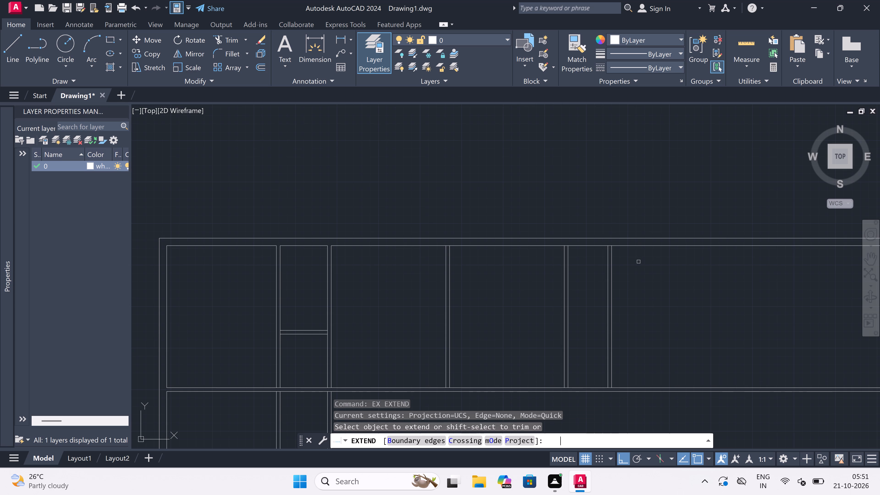
left_click(611, 258)
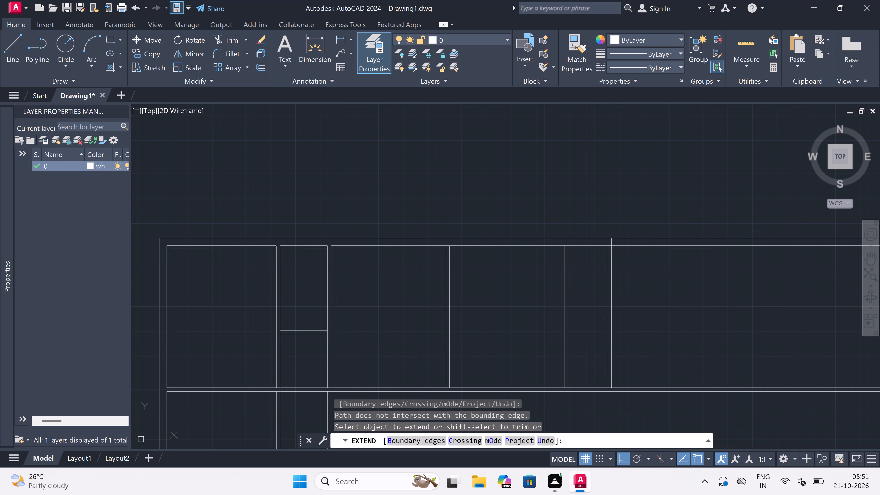
left_click(613, 380)
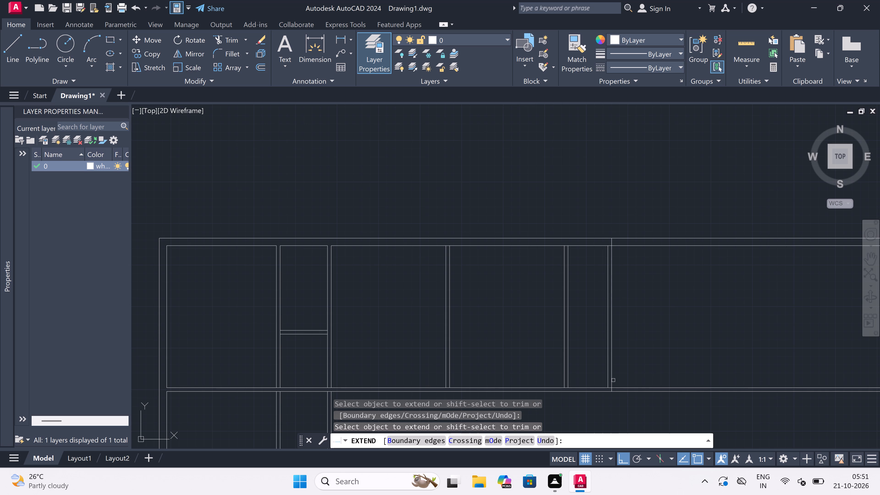
key("Escape")
Trim the horizontal wall lines that run past the outermost vertical line on the right of the upper row.
type("tr")
key("space")
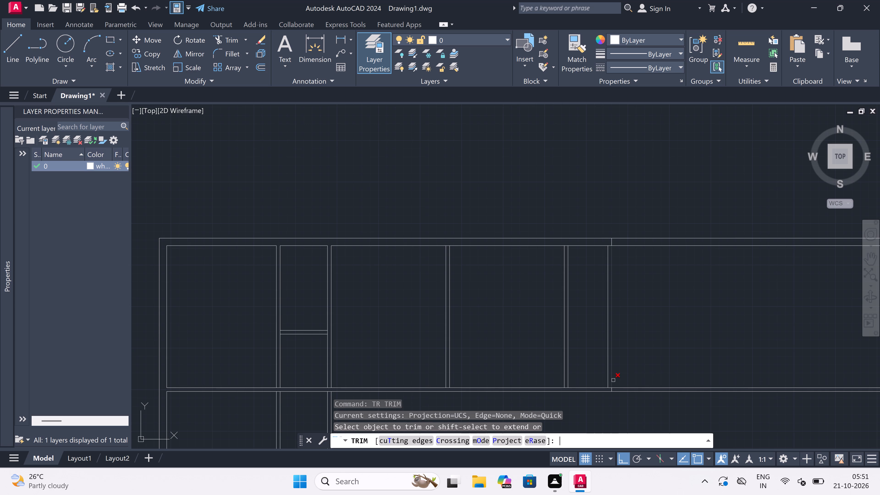
scroll(497, 200, "down", 3)
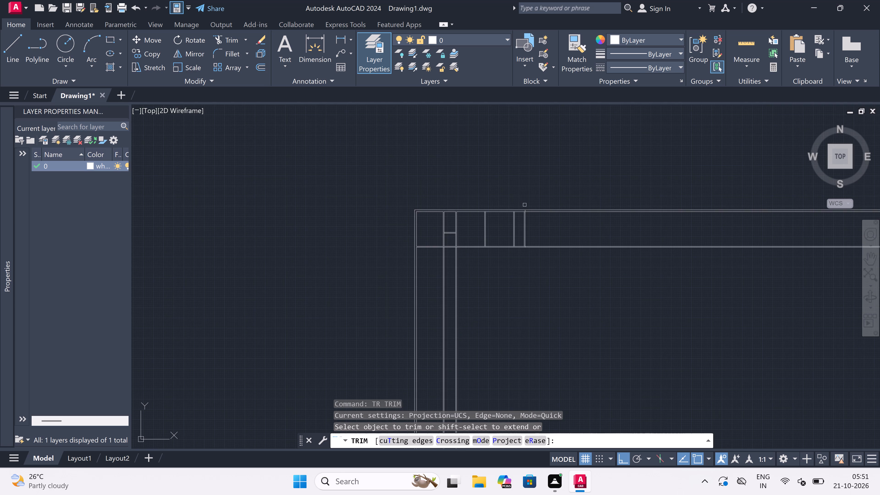
scroll(525, 204, "up", 1)
left_click(540, 197)
left_click(568, 377)
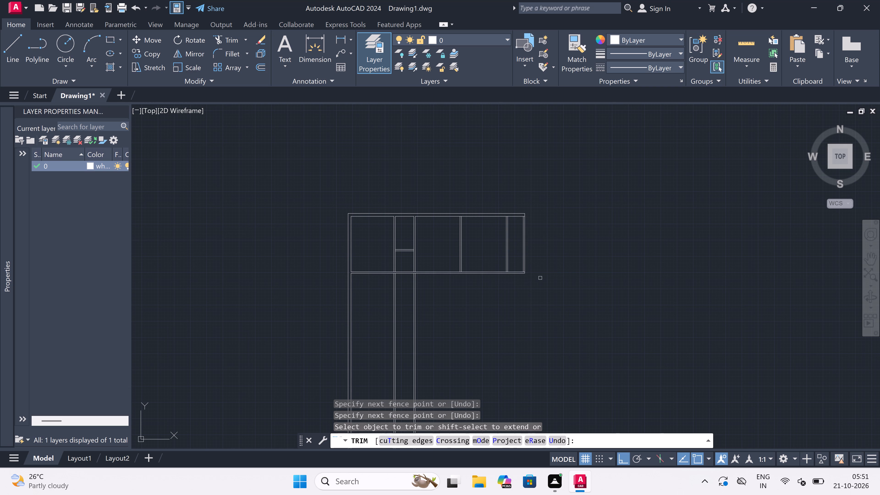
Trim the inner top wall line between the end wall's two lines to clean the upper-right corner.
scroll(527, 218, "up", 6)
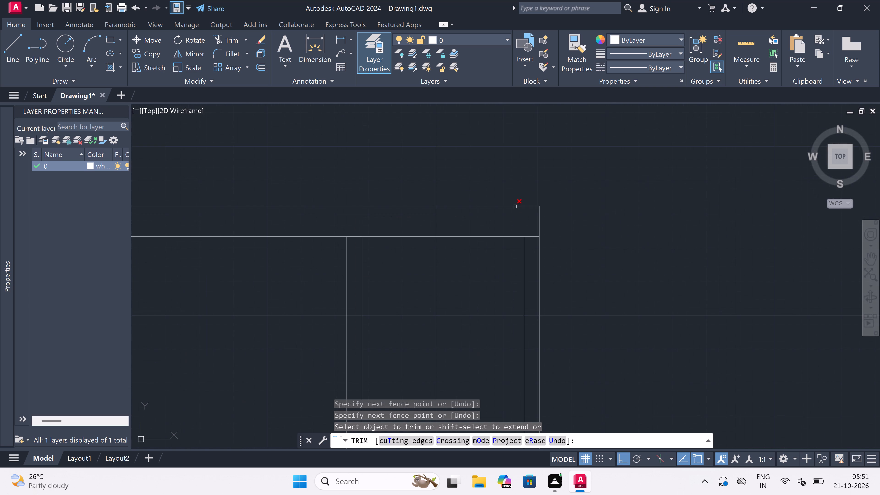
scroll(524, 217, "up", 2)
left_click(543, 220)
left_click(556, 344)
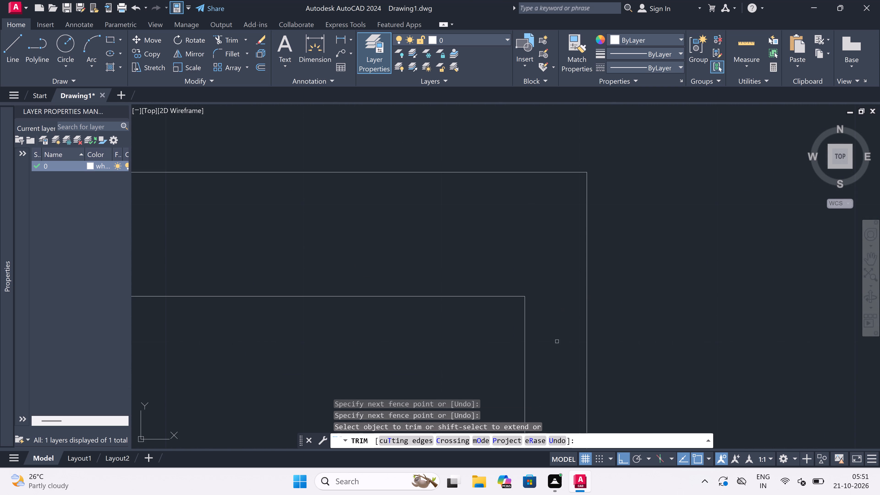
Trim the inner top wall line between the lines of the last two partitions before the end wall to open their junctions.
scroll(556, 277, "down", 11)
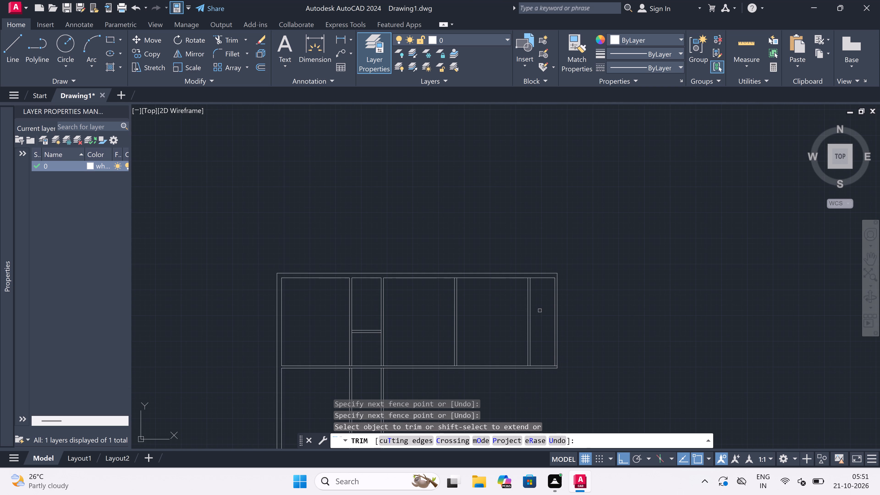
scroll(448, 278, "up", 2)
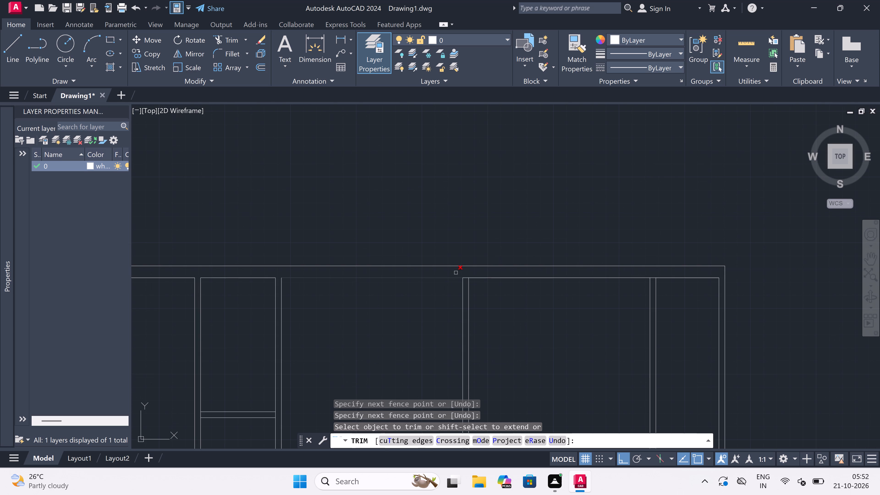
scroll(471, 273, "up", 3)
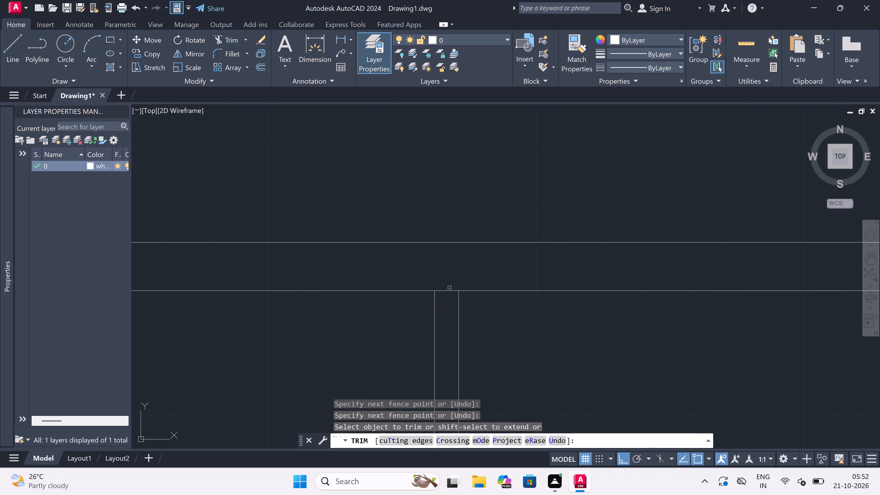
left_click(447, 292)
scroll(447, 292, "down", 6)
scroll(451, 302, "up", 4)
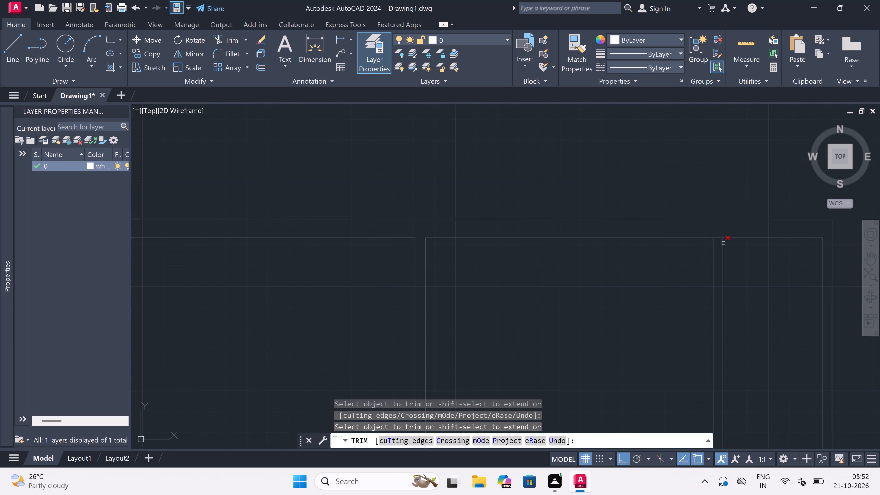
left_click(719, 237)
Trim the upper line of the horizontal partition between the end wall's two lines to clean the lower-right corner.
scroll(620, 282, "down", 7)
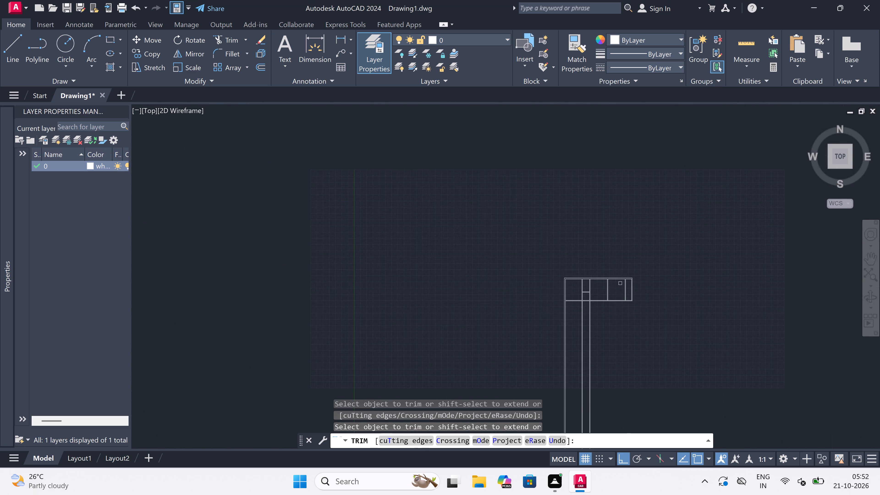
scroll(625, 291, "up", 5)
scroll(650, 330, "up", 4)
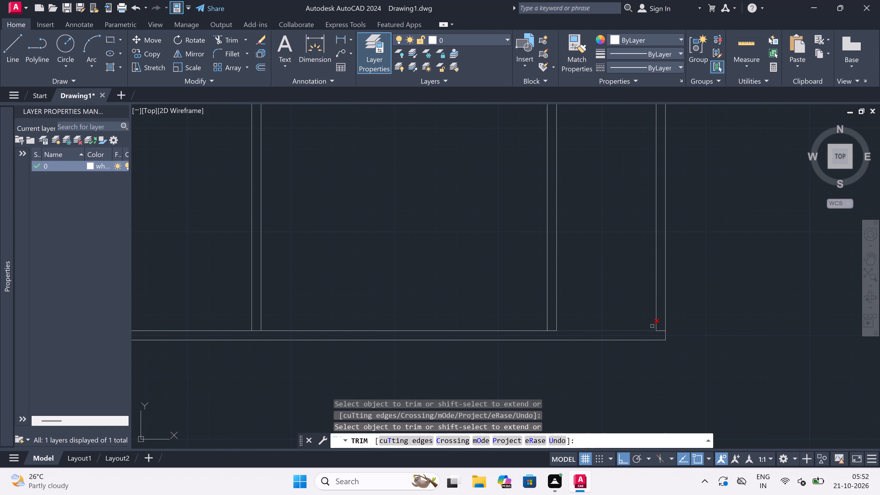
scroll(654, 325, "up", 3)
left_click(673, 341)
left_click(674, 355)
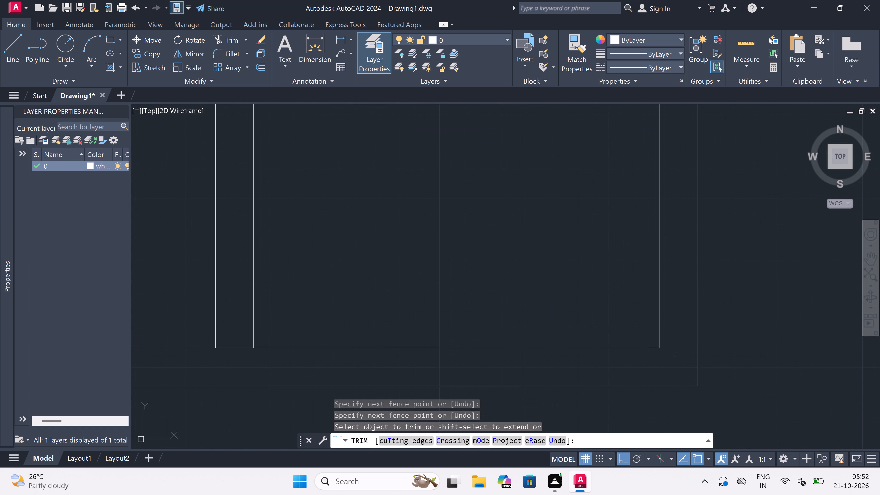
key("Escape")
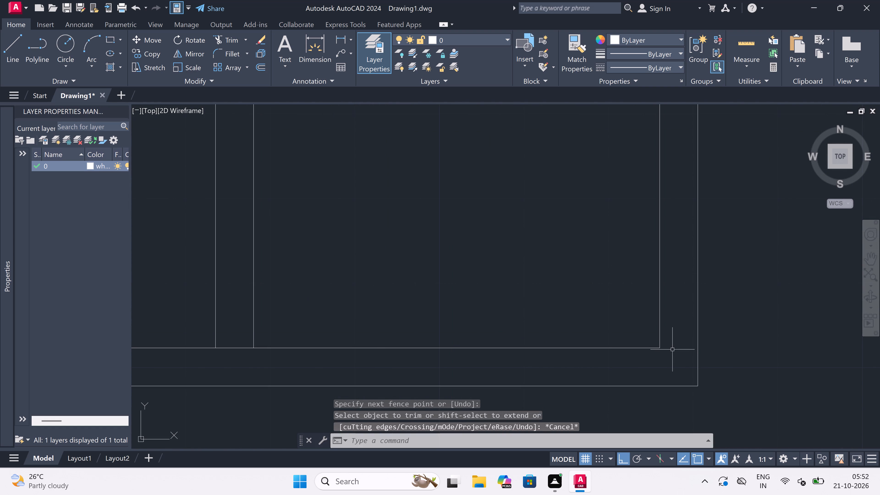
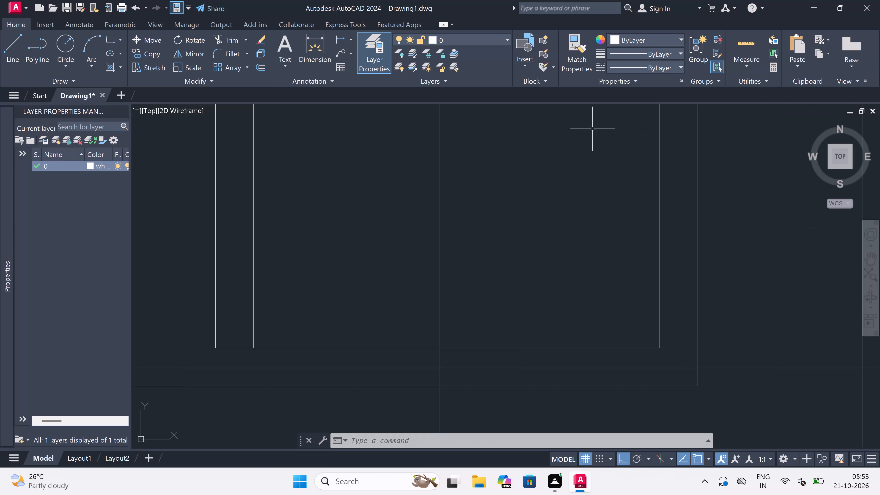
Offset the outer top wall line of the upper row 5'6" downward.
scroll(515, 219, "down", 1)
scroll(398, 325, "down", 4)
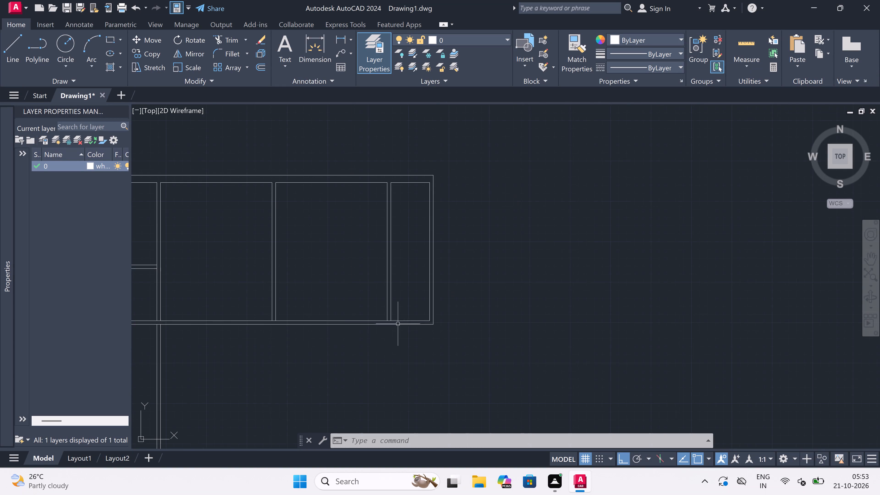
scroll(393, 318, "up", 1)
scroll(394, 315, "down", 3)
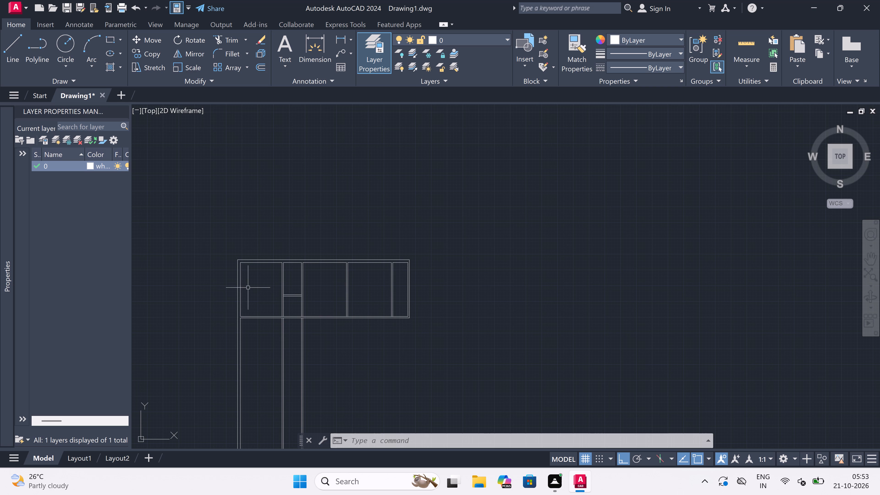
scroll(323, 291, "up", 1)
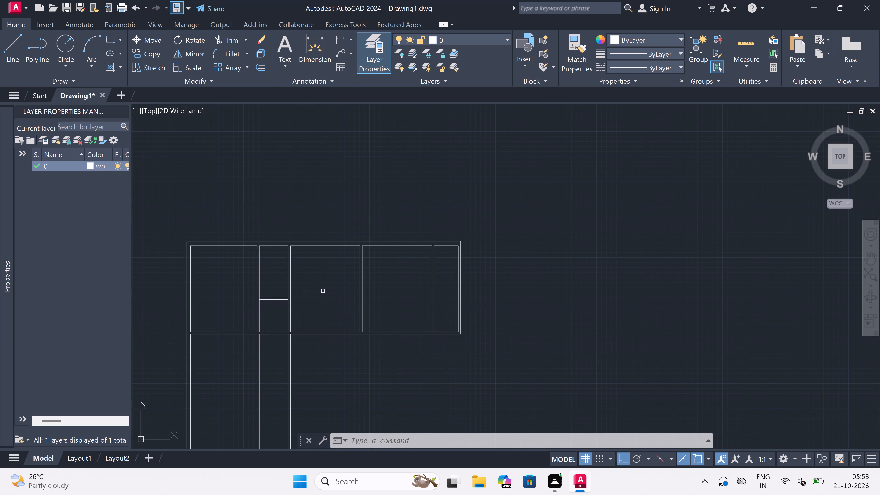
scroll(323, 291, "down", 1)
scroll(312, 266, "up", 3)
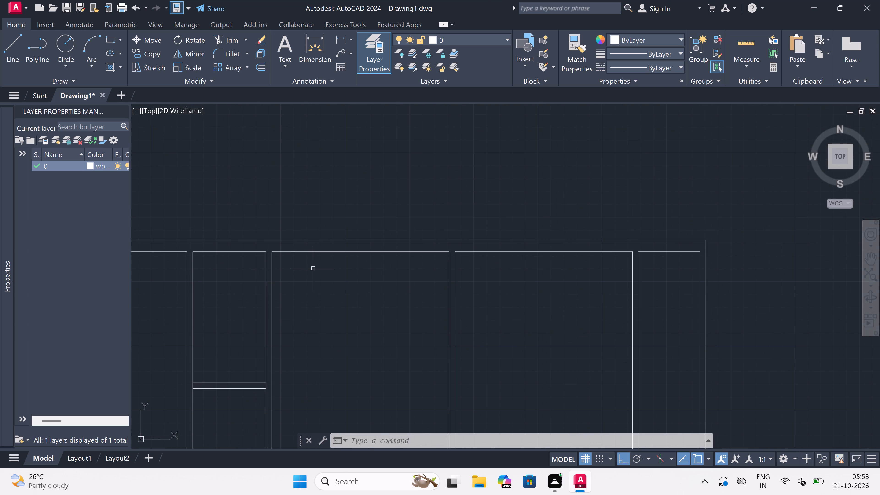
type("o")
key("space")
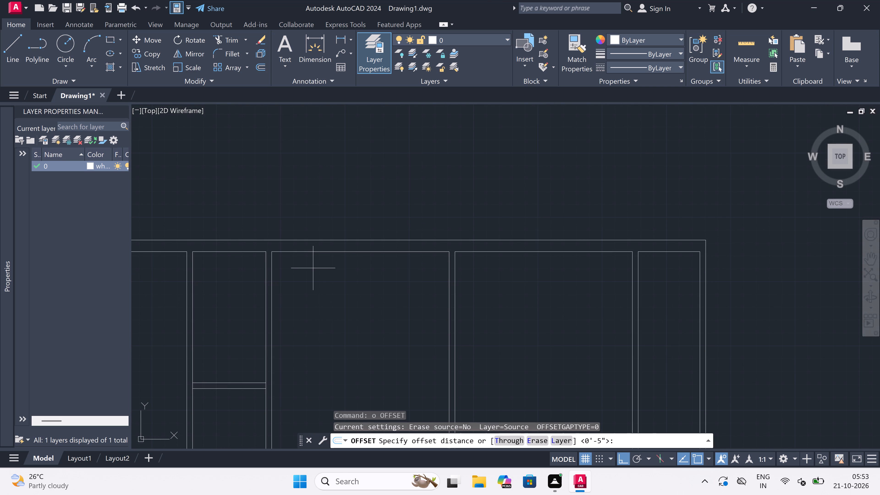
left_click(346, 242)
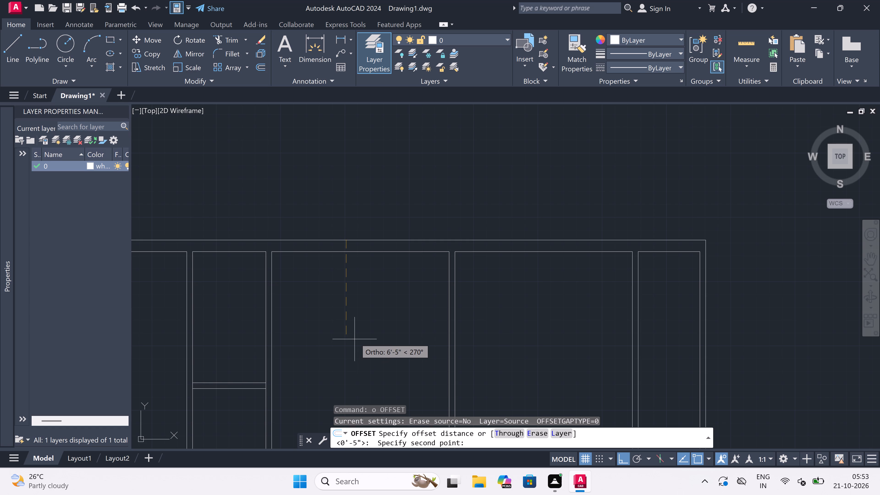
type("5'6")
type("\"")
key("space")
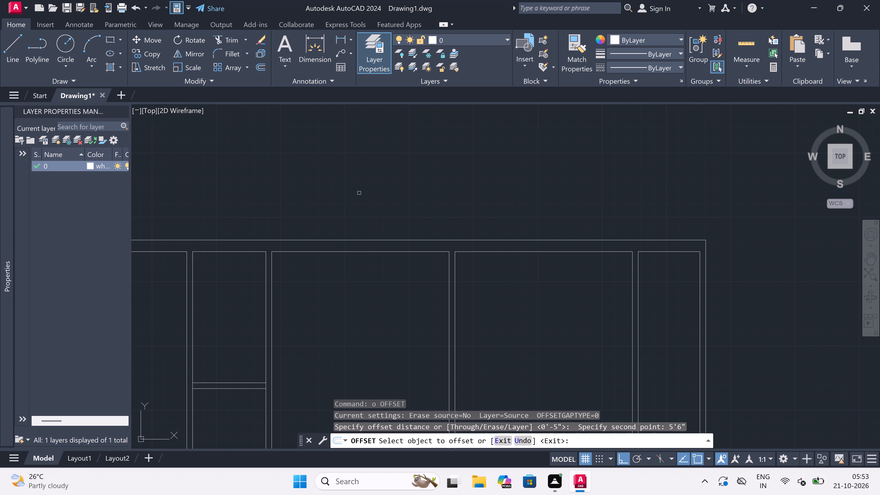
left_click(349, 241)
left_click(359, 298)
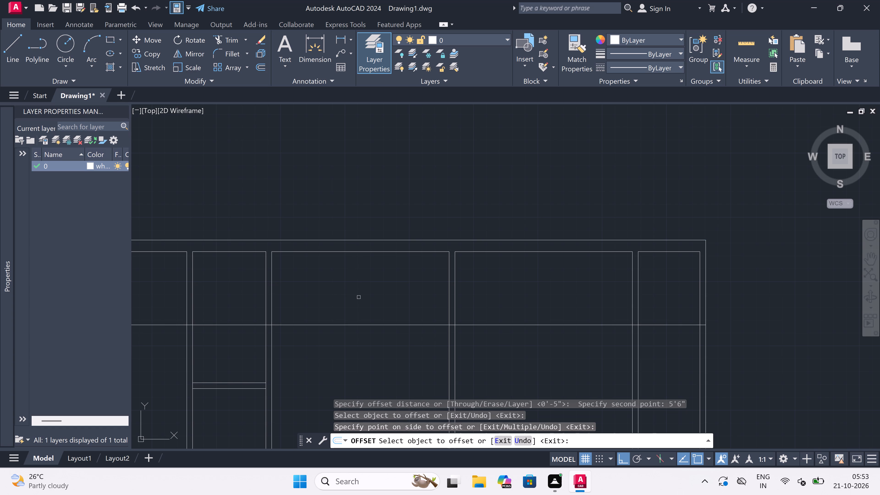
key("Escape")
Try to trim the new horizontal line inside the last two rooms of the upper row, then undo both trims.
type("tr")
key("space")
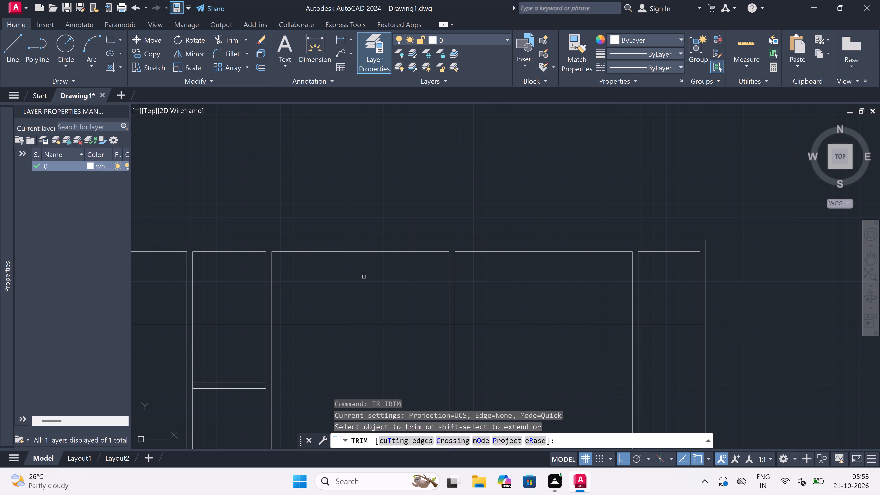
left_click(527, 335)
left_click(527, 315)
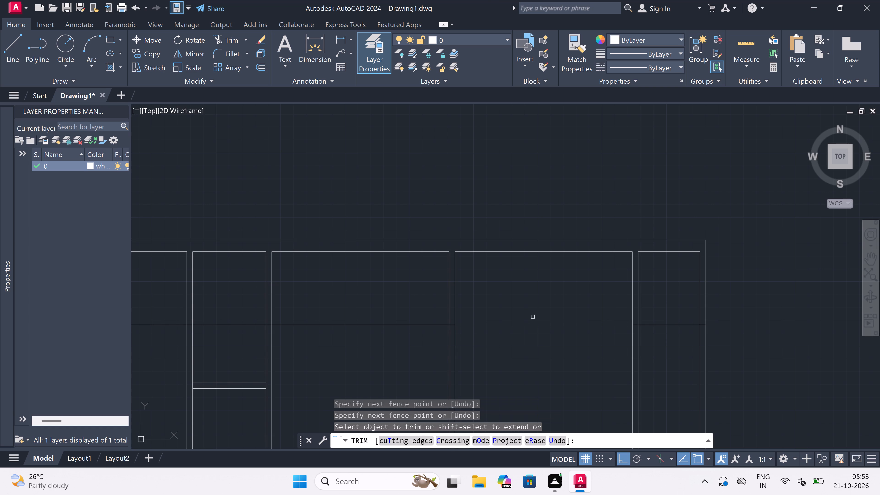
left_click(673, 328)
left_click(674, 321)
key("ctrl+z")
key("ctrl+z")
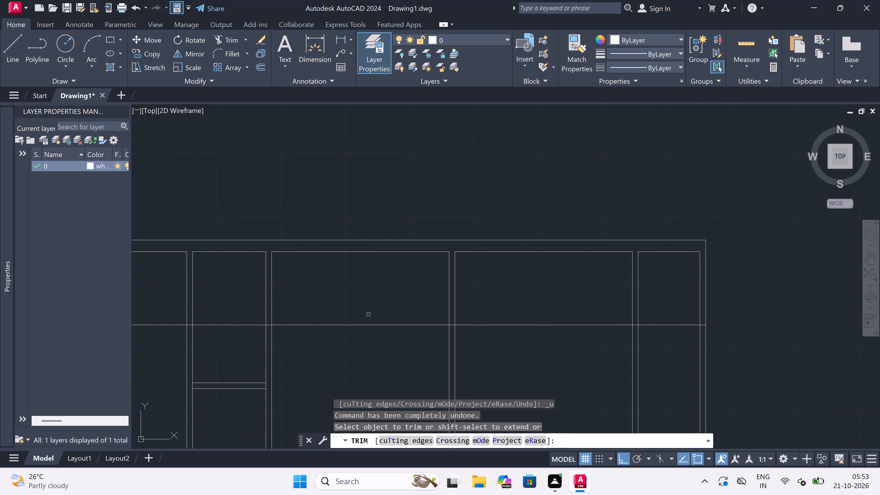
Trim the new horizontal line between the double lines of the partitions on both sides of the upper row's third room.
scroll(264, 324, "up", 2)
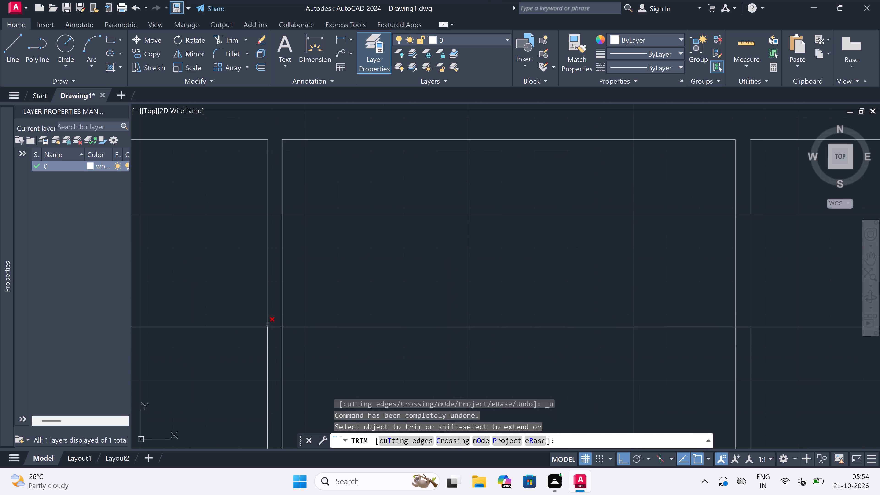
left_click(271, 327)
scroll(271, 327, "down", 3)
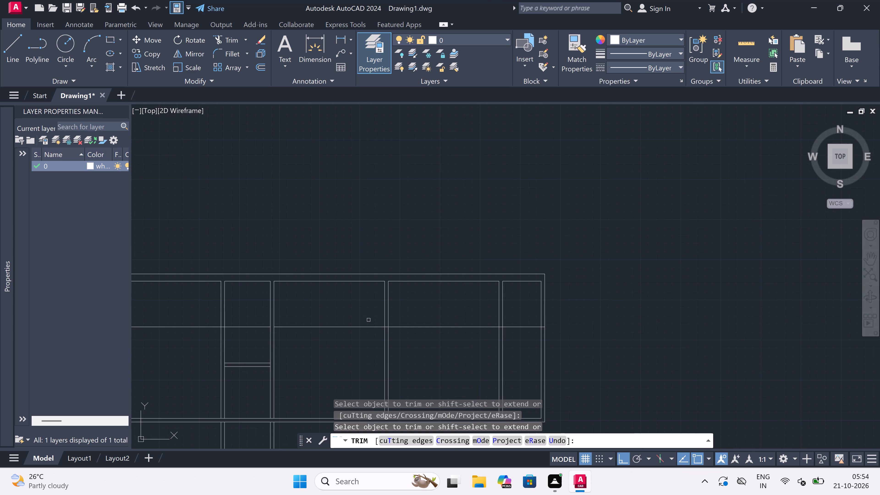
scroll(388, 329, "up", 3)
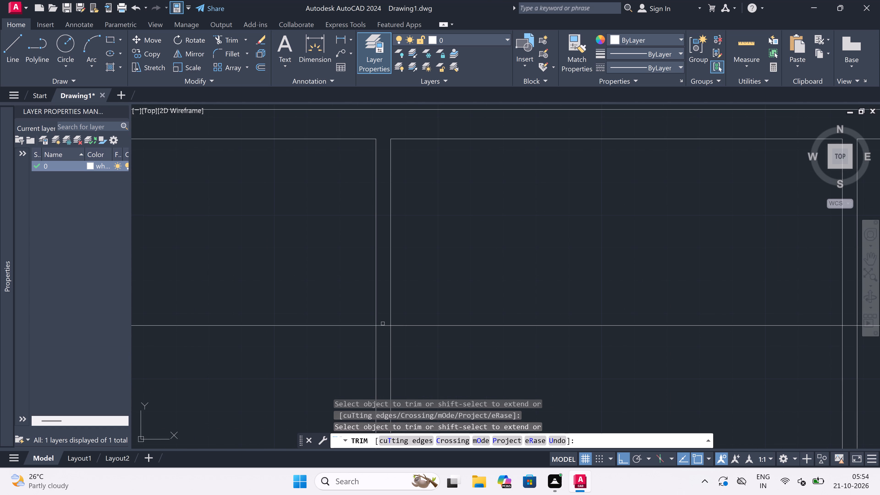
left_click(382, 324)
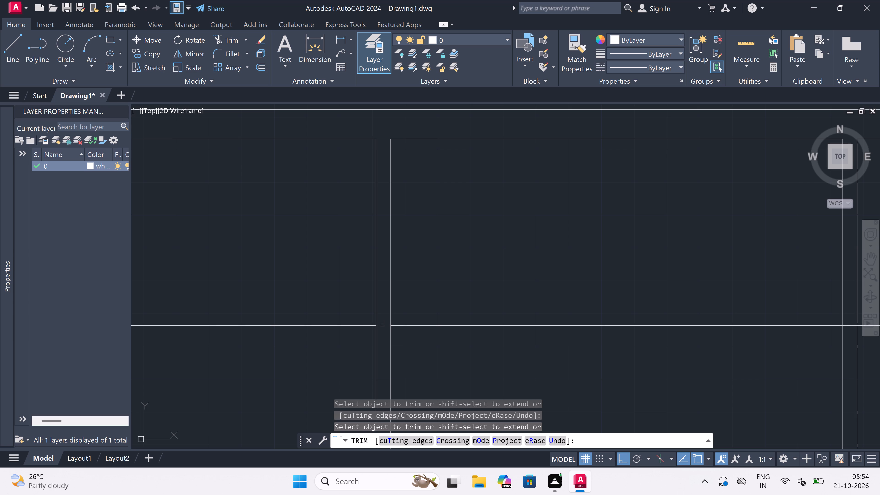
key("Escape")
Erase the leftover pieces of the horizontal line on both sides of the third room, keeping only the piece inside it.
scroll(488, 251, "down", 3)
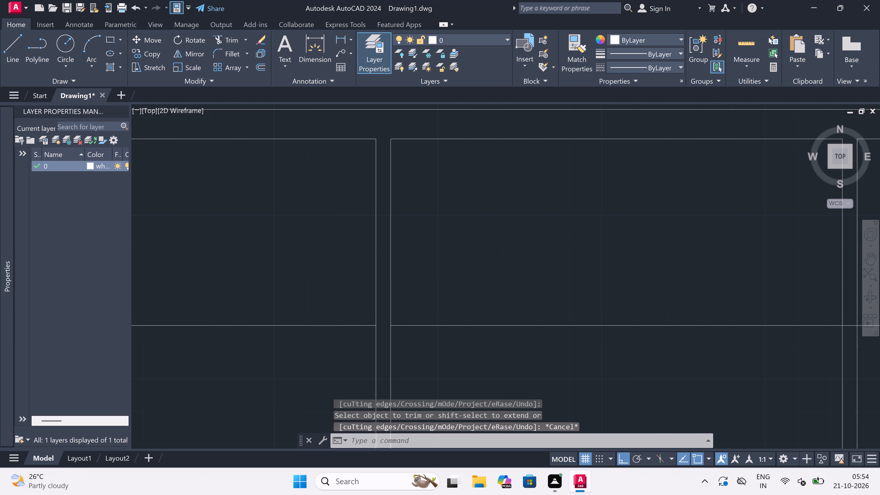
scroll(488, 251, "down", 1)
scroll(507, 256, "up", 2)
left_click(514, 256)
left_click(486, 299)
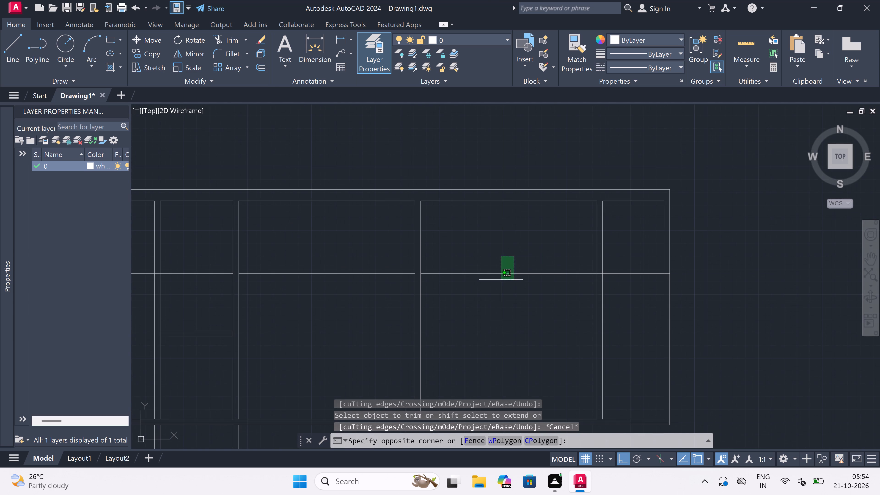
scroll(486, 299, "down", 4)
scroll(429, 296, "up", 3)
left_click(427, 277)
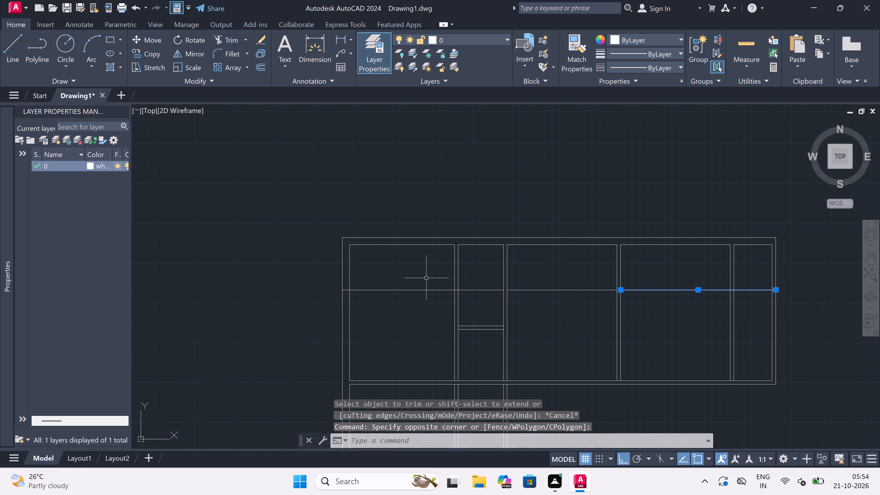
left_click(407, 301)
key("Delete")
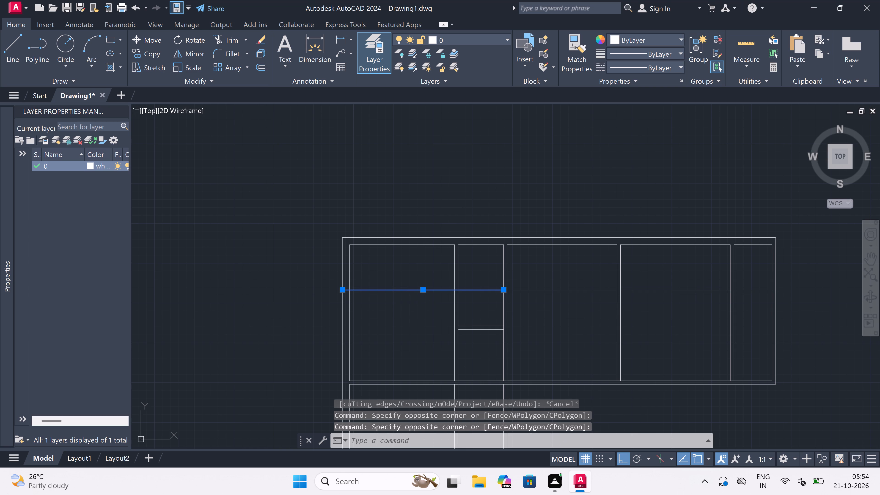
scroll(410, 300, "down", 1)
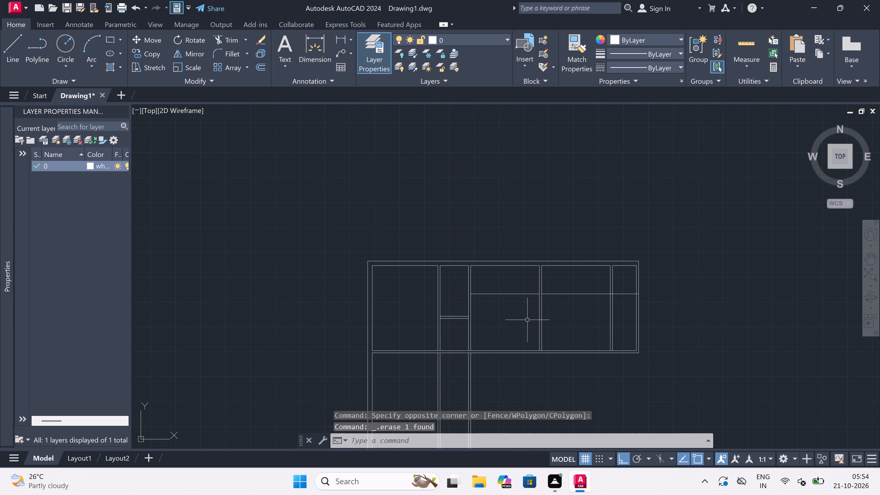
scroll(615, 291, "up", 1)
left_click(561, 289)
left_click(540, 309)
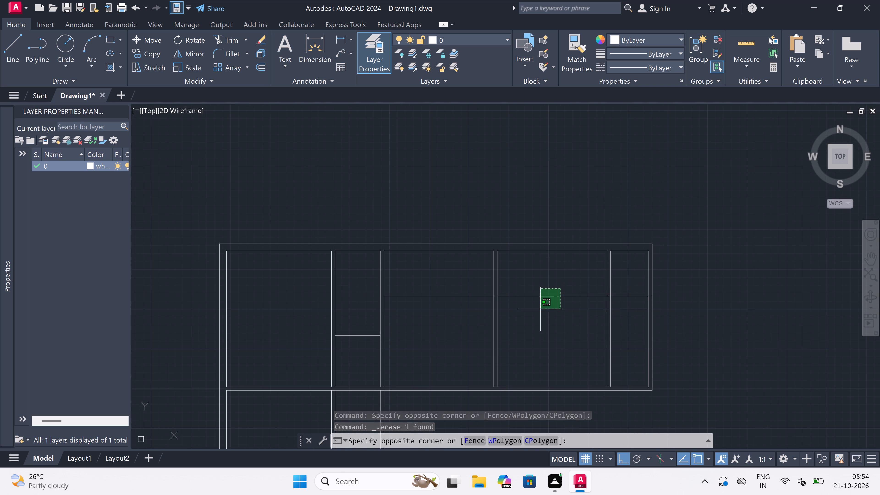
key("Delete")
Offset the horizontal line in the third room 9" downward to form a wall.
type("o")
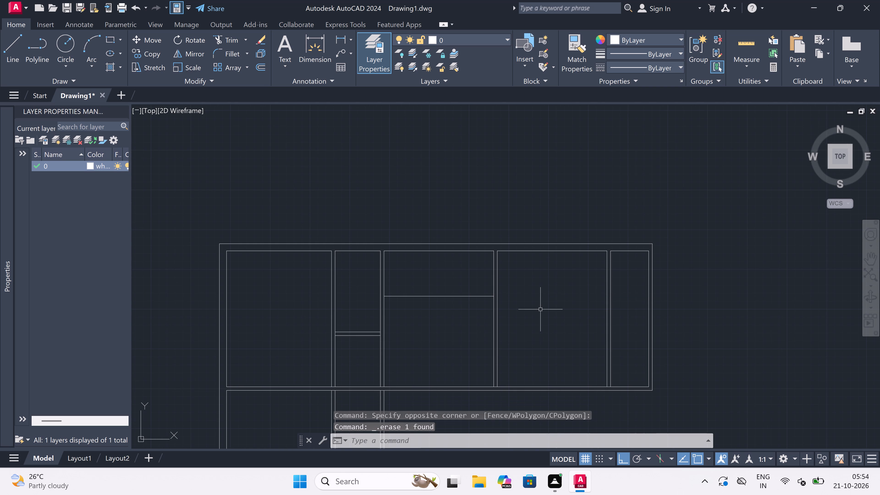
key("space")
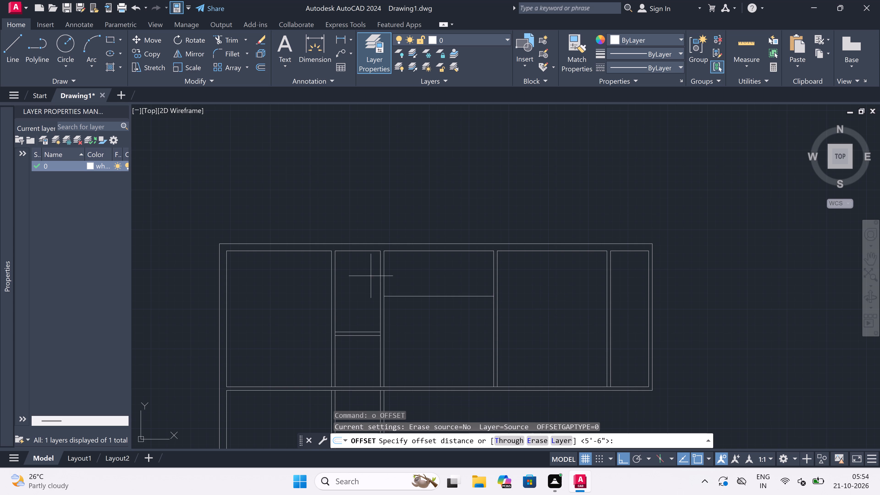
scroll(461, 291, "up", 2)
left_click(435, 305)
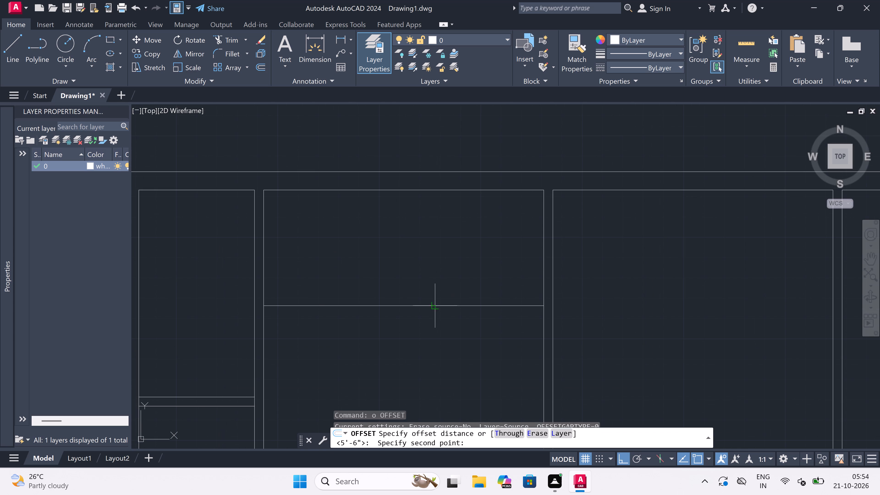
key("9")
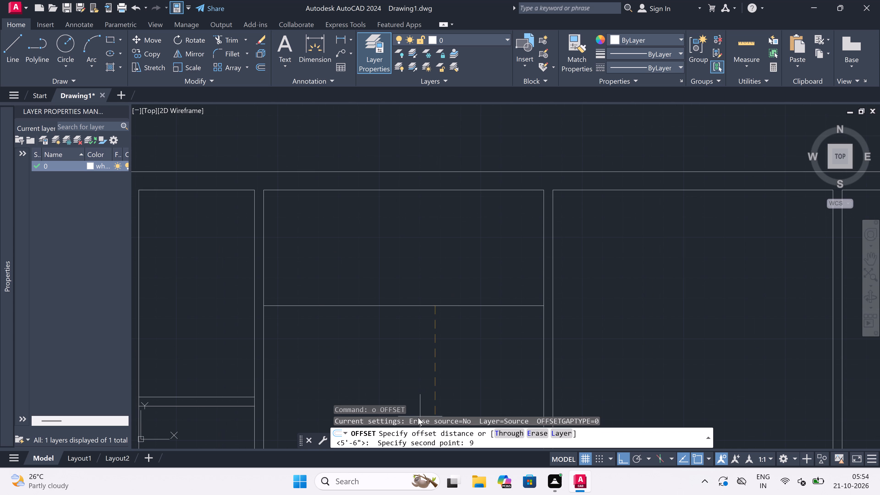
type("\"")
key("space")
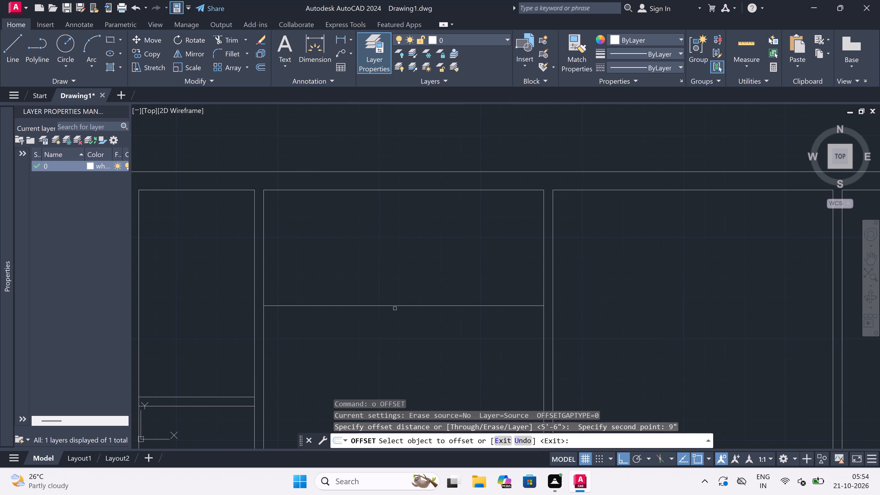
left_click(389, 306)
left_click(380, 344)
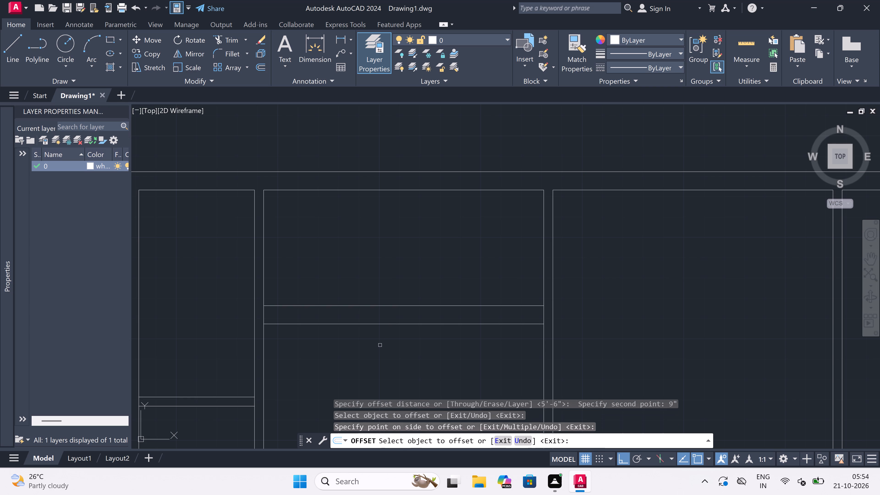
key("Escape")
Offset the upper inner wall line of the upper row's fourth room 8'3" downward.
key("space")
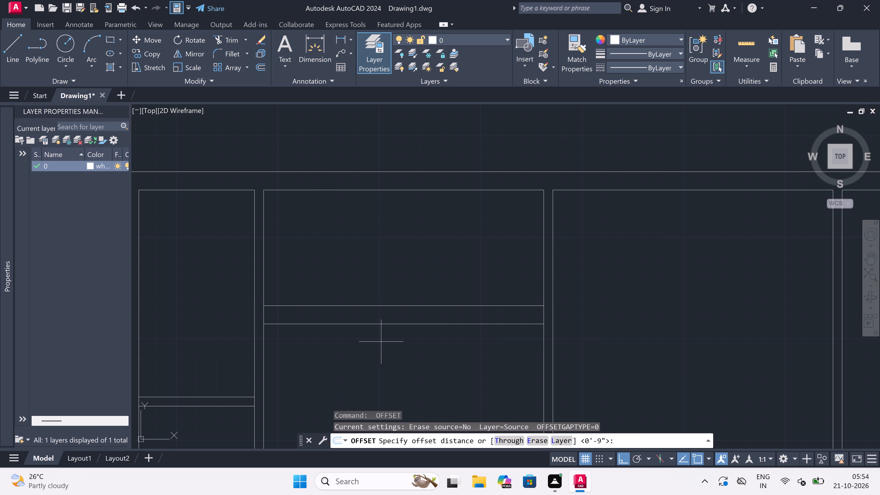
scroll(402, 217, "down", 1)
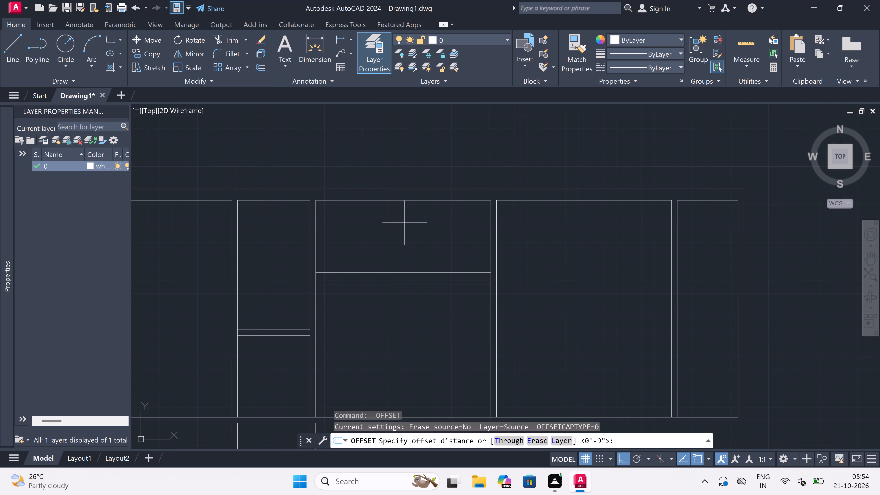
scroll(406, 222, "down", 1)
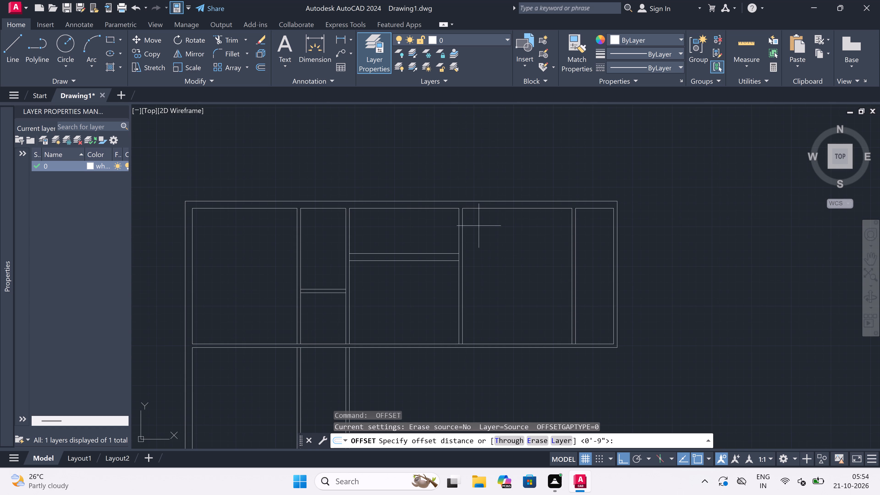
left_click(509, 209)
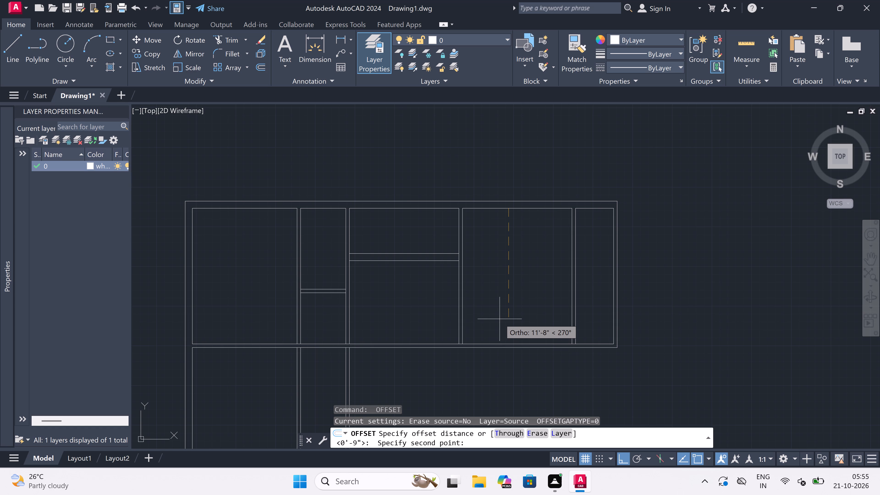
type("8'3")
type("\"")
key("space")
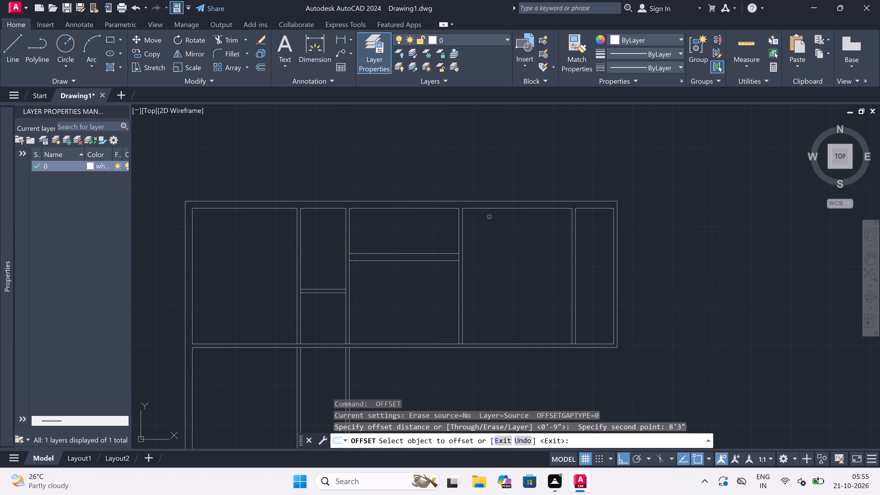
left_click(488, 209)
left_click(488, 257)
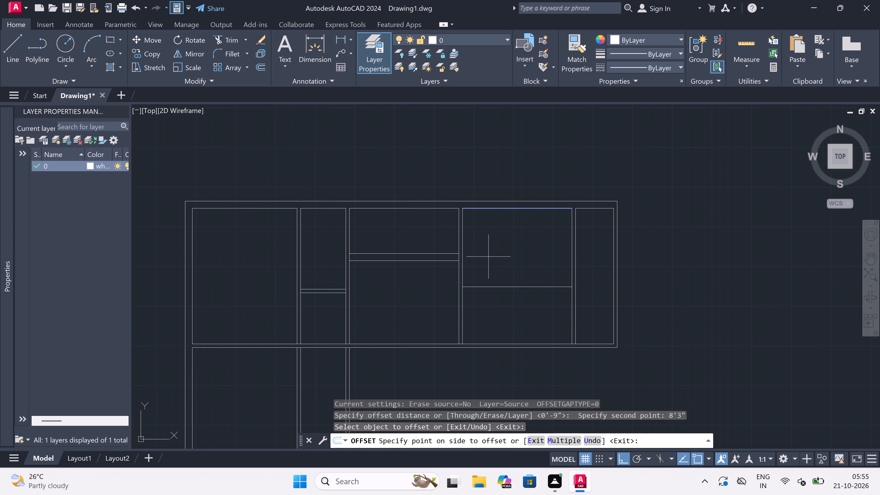
key("Escape")
Offset the new horizontal line in the fourth room 4.5" downward to form a partition.
key("space")
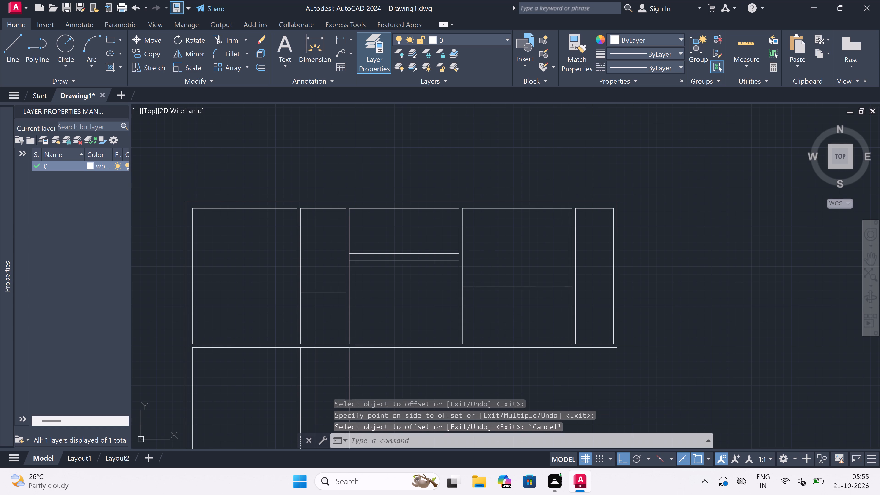
left_click(489, 289)
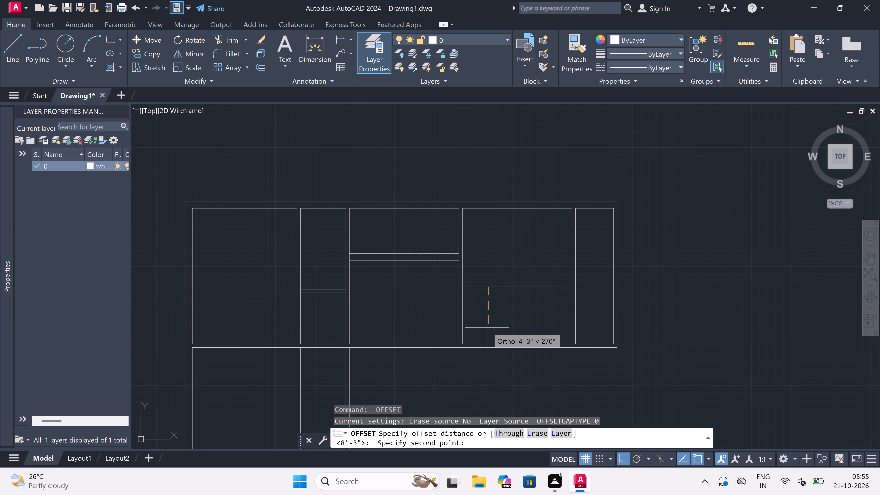
type("4.5")
type("\"")
key("space")
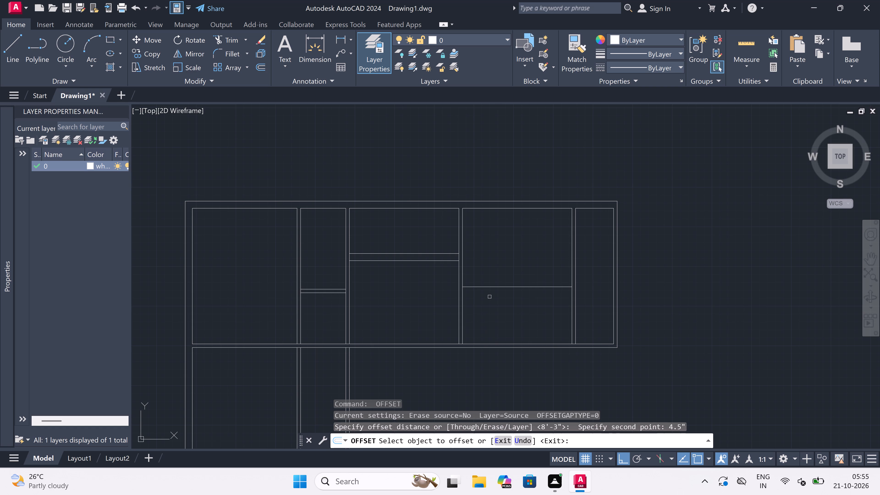
left_click_drag(487, 287, 487, 290)
left_click(486, 299)
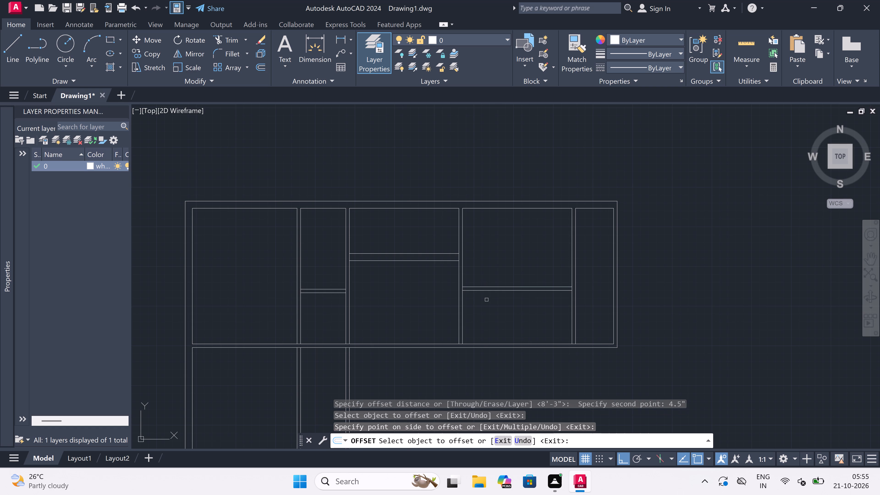
key("Escape")
Offset the upper inner wall line of the upper row's last room 8'3" downward.
key("space")
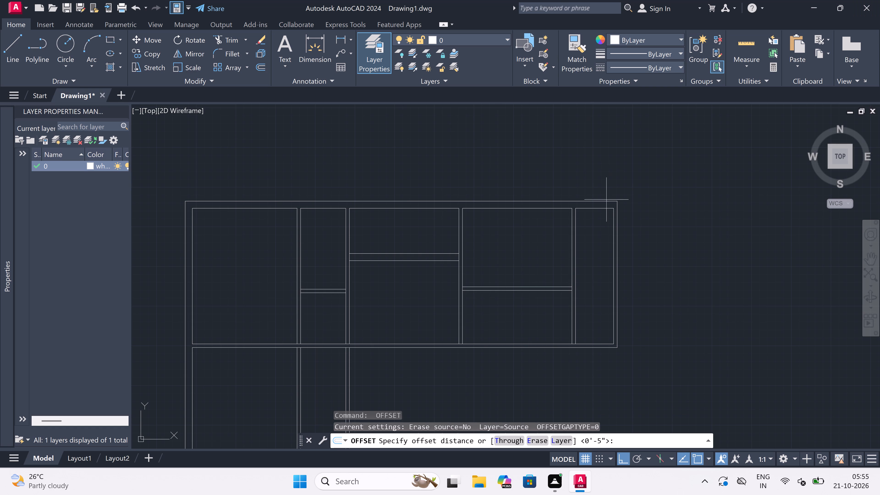
left_click_drag(598, 210, 597, 214)
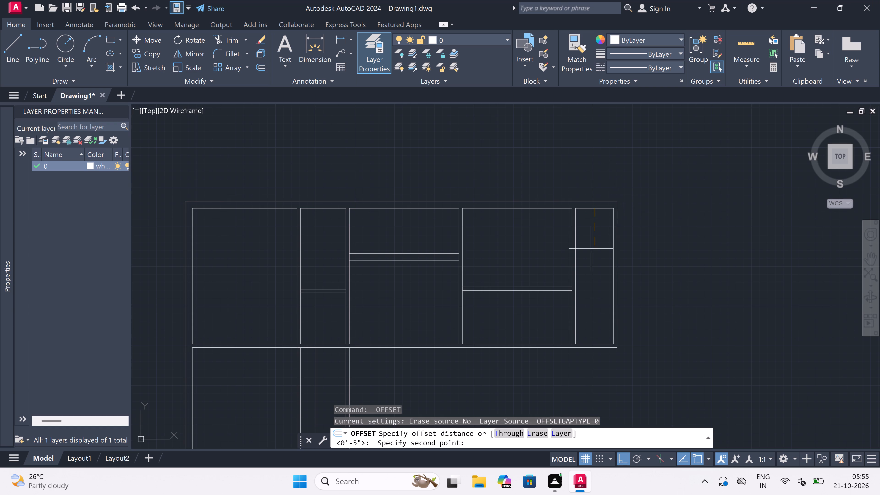
type("8'")
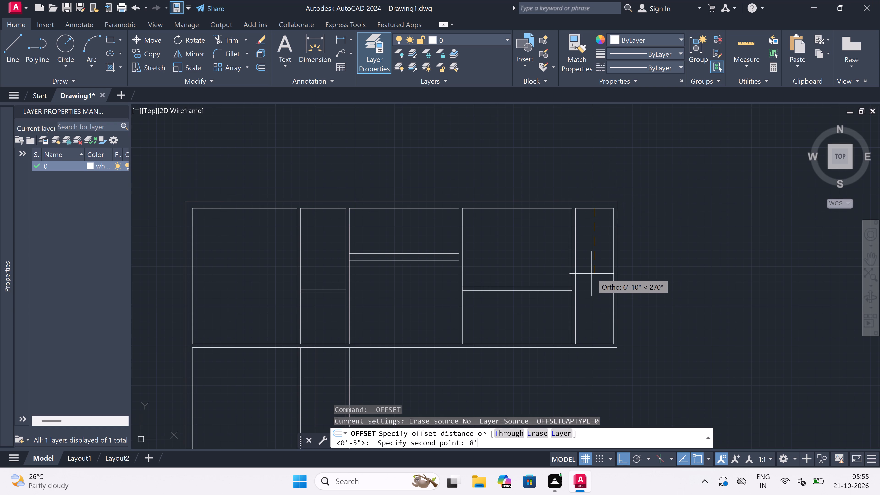
key("3")
key("shift+quotedbl")
key("space")
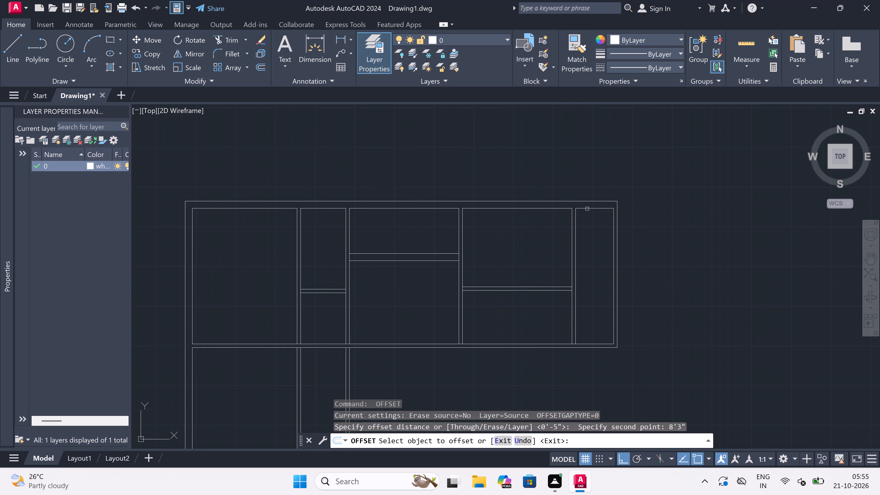
left_click(587, 209)
left_click(590, 281)
key("Escape")
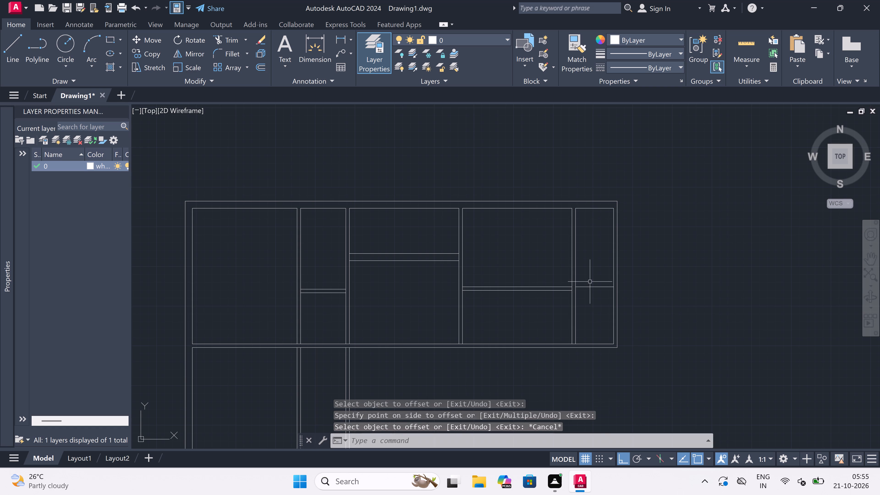
Offset the new horizontal line in the last room 4.5" downward to form a partition.
key("space")
left_click(591, 287)
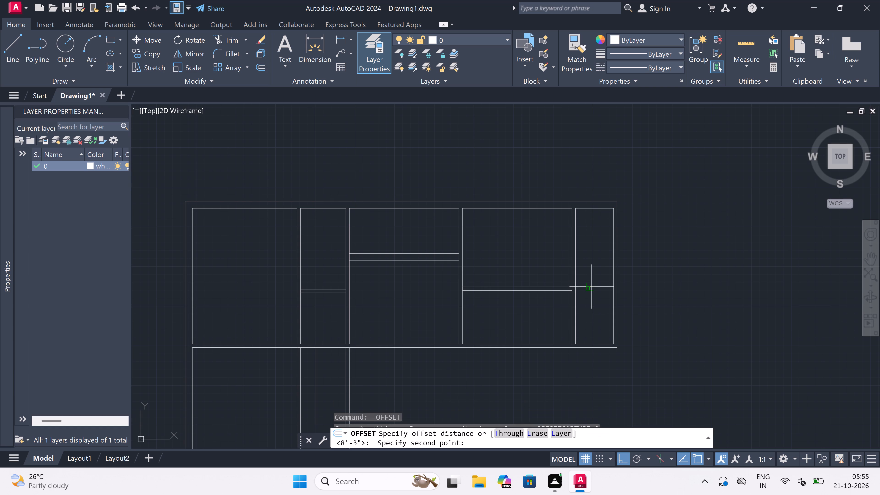
type("4.5")
type("\"")
key("space")
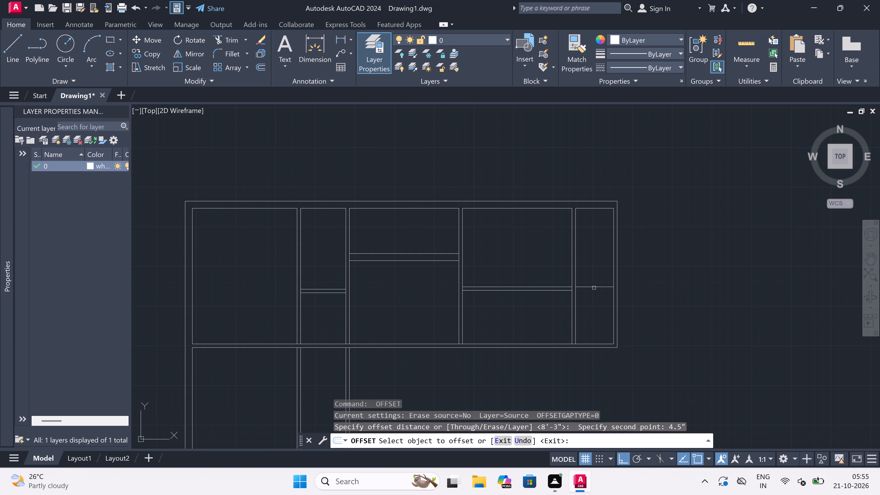
left_click(595, 287)
left_click_drag(592, 299, 589, 304)
left_click(587, 319)
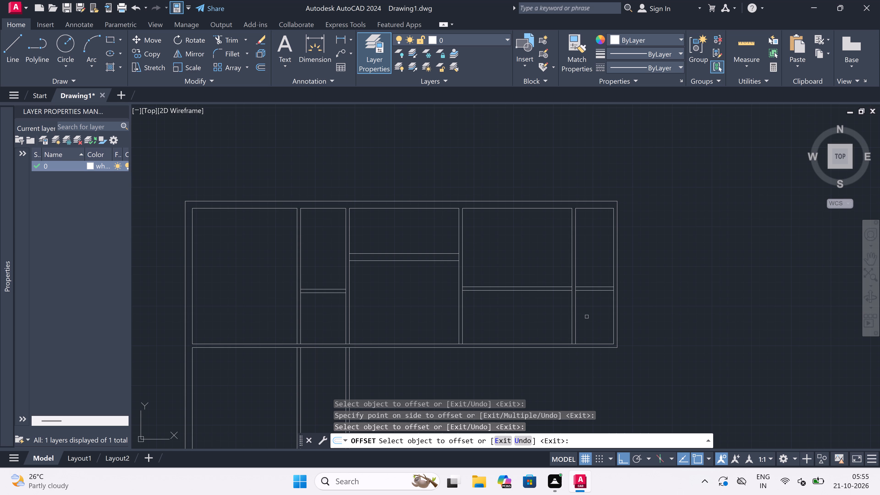
key("Escape")
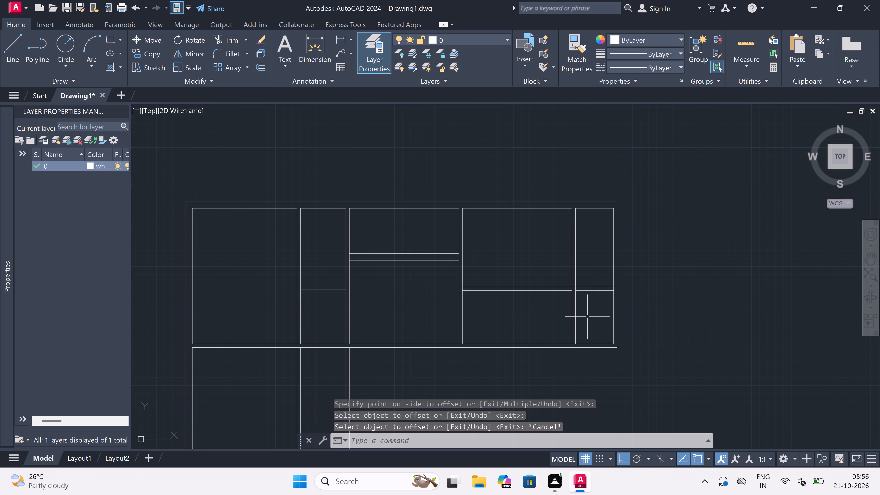
Draw a long vertical line straight down from the outer lower-right corner of the upper row of rooms.
scroll(511, 239, "down", 4)
scroll(520, 267, "up", 2)
scroll(511, 234, "up", 2)
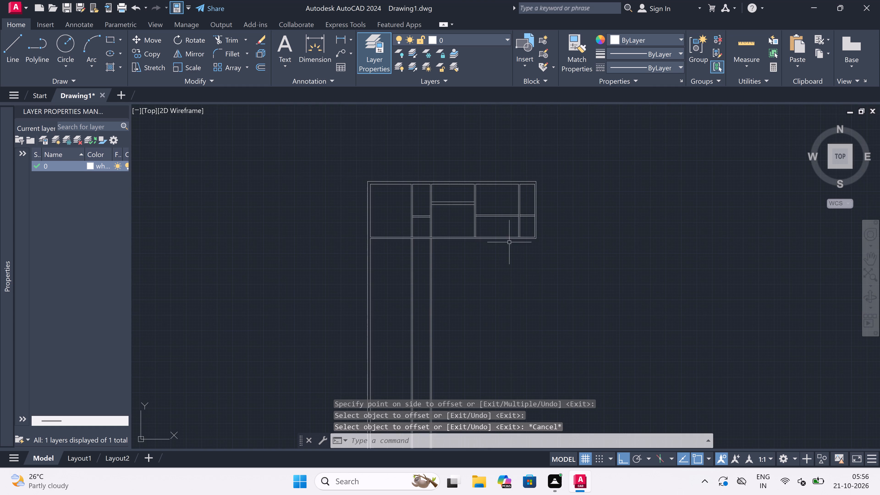
type("l")
key("space")
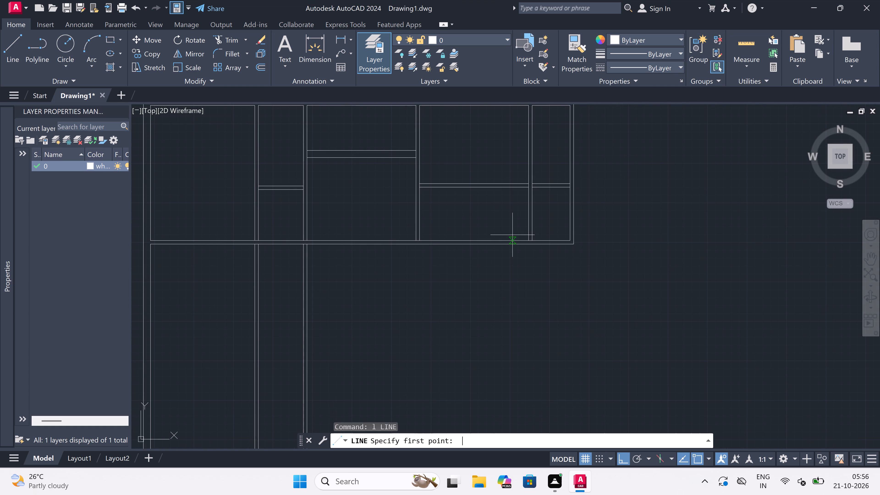
double_click(577, 241)
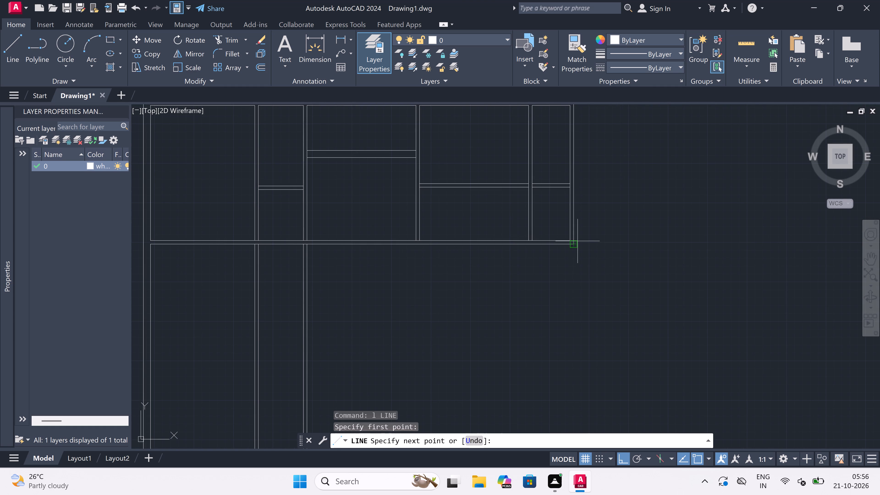
scroll(576, 289, "down", 7)
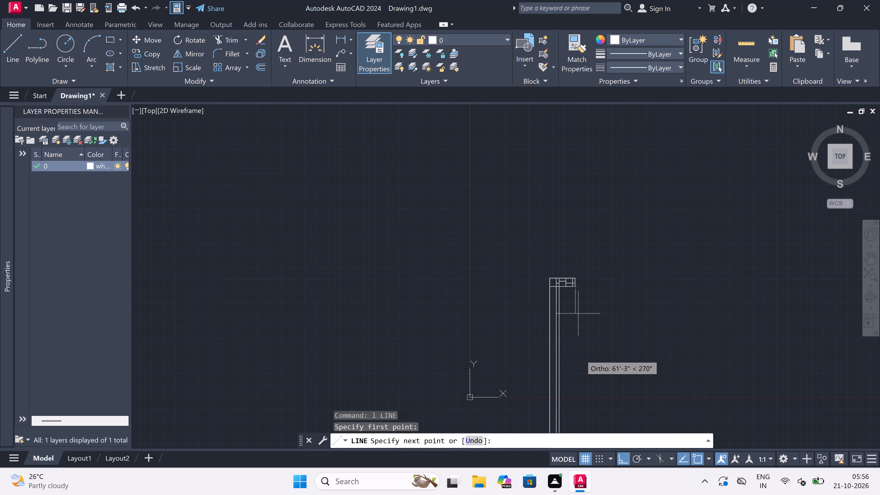
scroll(576, 380, "up", 4)
left_click(576, 379)
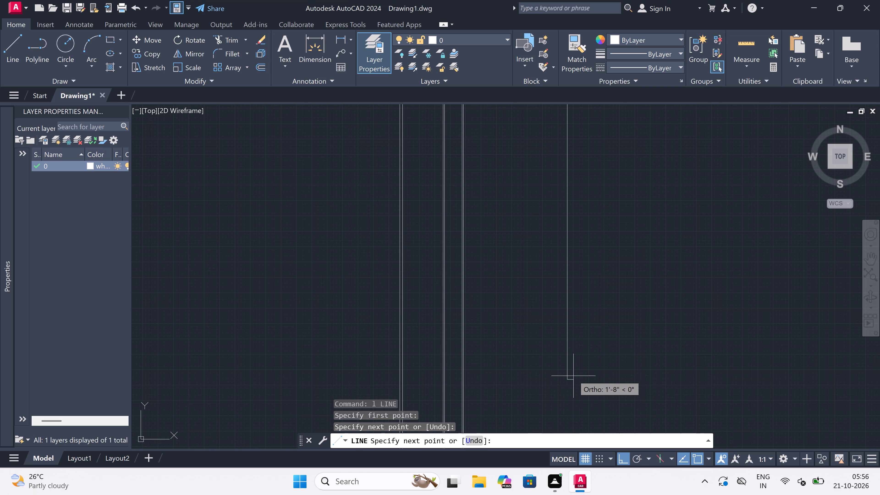
key("Escape")
Offset the lower line of the wall beneath the upper row of rooms 5' downward.
scroll(539, 364, "down", 3)
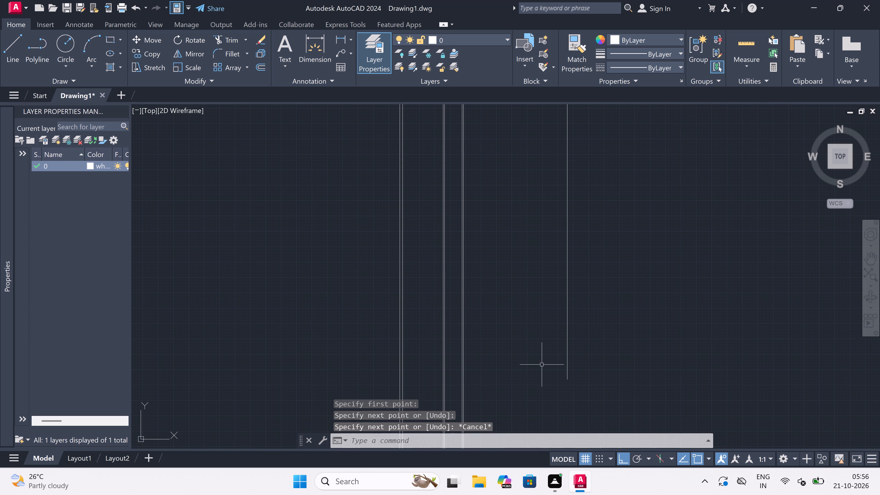
scroll(538, 364, "down", 3)
scroll(536, 305, "up", 5)
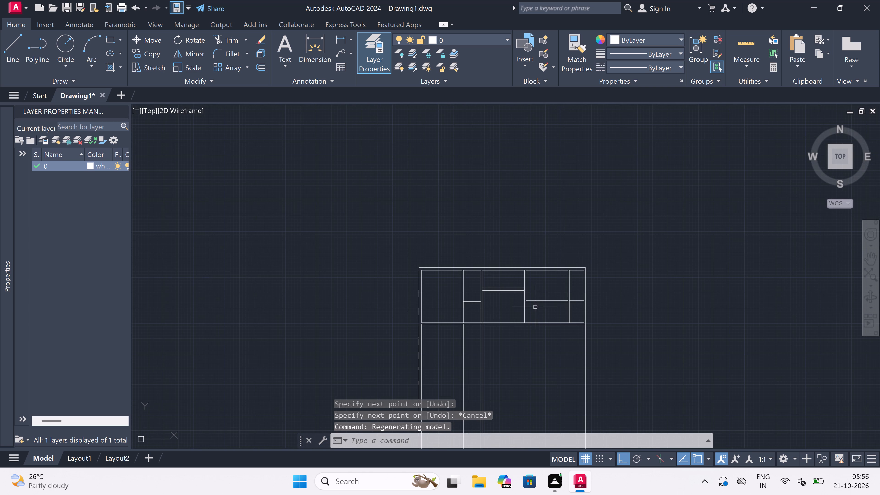
scroll(524, 321, "down", 2)
scroll(518, 335, "up", 4)
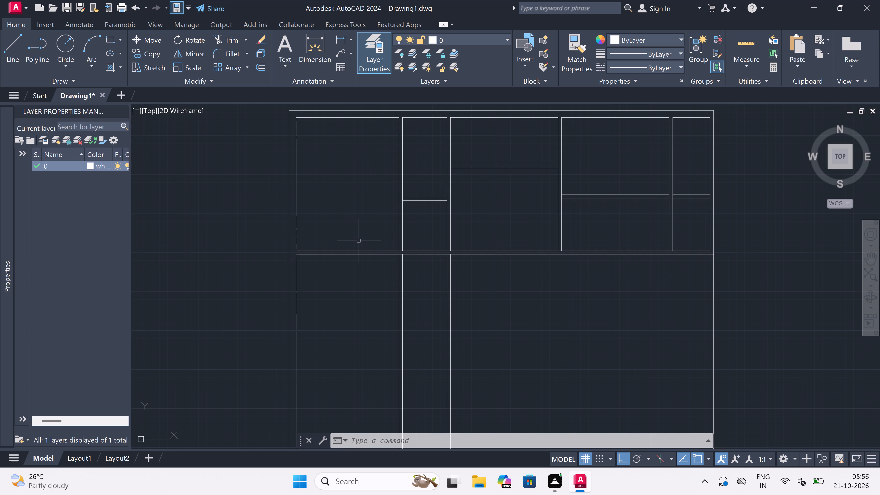
scroll(359, 241, "down", 3)
scroll(361, 243, "up", 3)
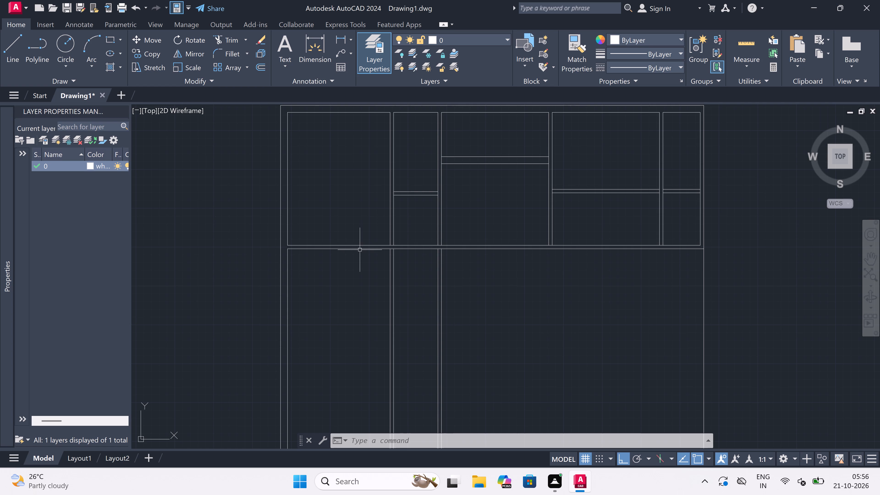
scroll(374, 232, "down", 2)
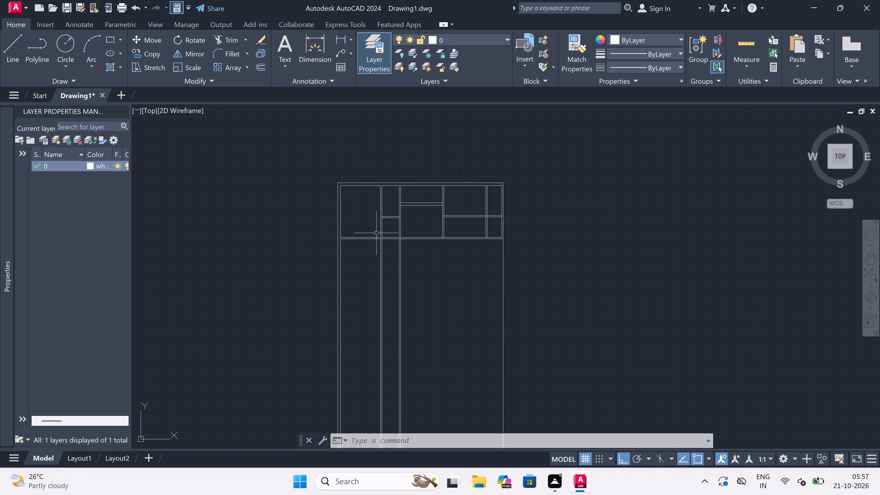
type("o")
key("space")
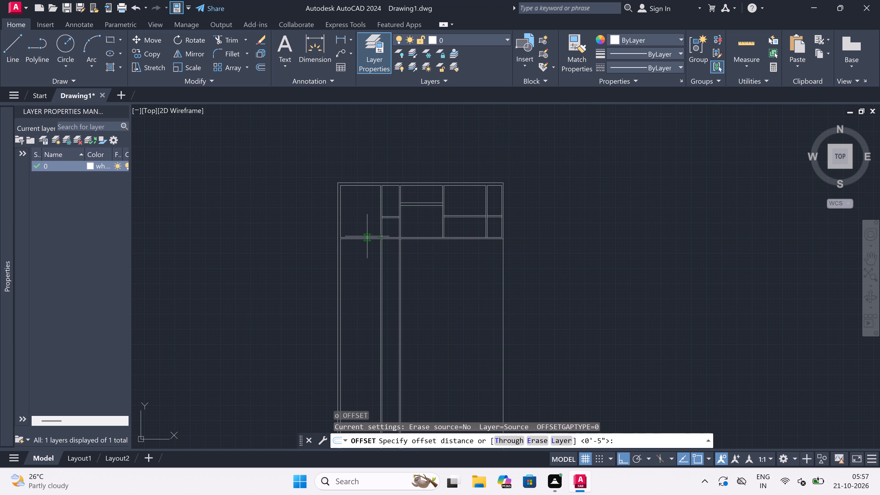
scroll(361, 235, "up", 2)
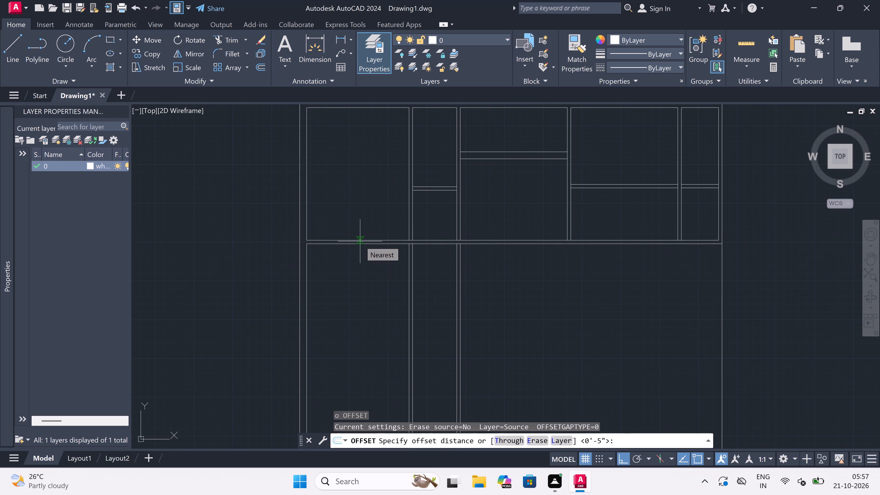
left_click(360, 243)
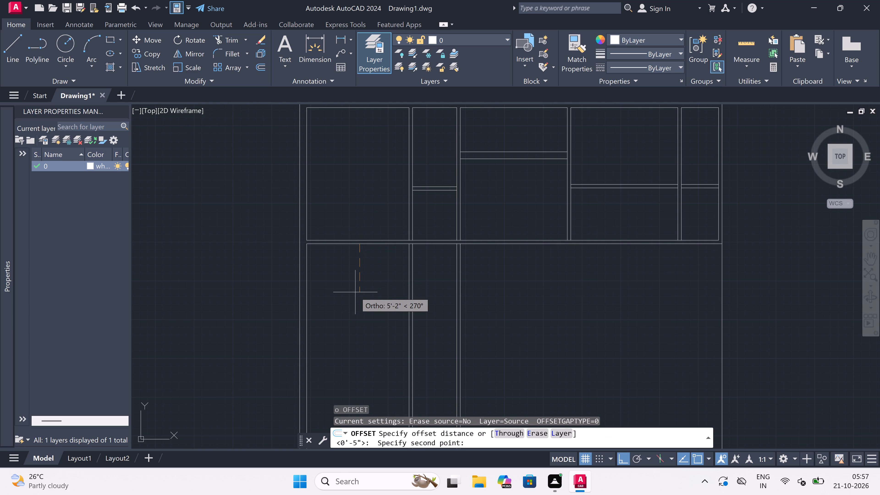
type("5'")
key("space")
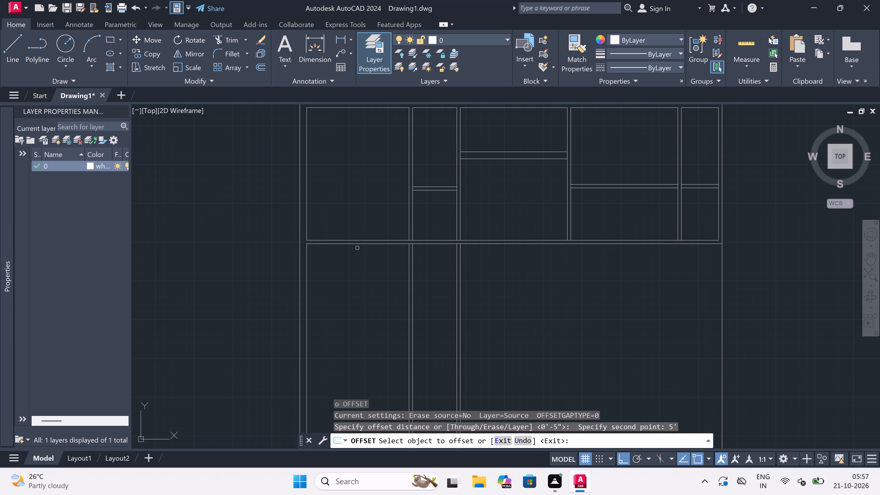
left_click_drag(357, 244, 357, 258)
left_click(355, 272)
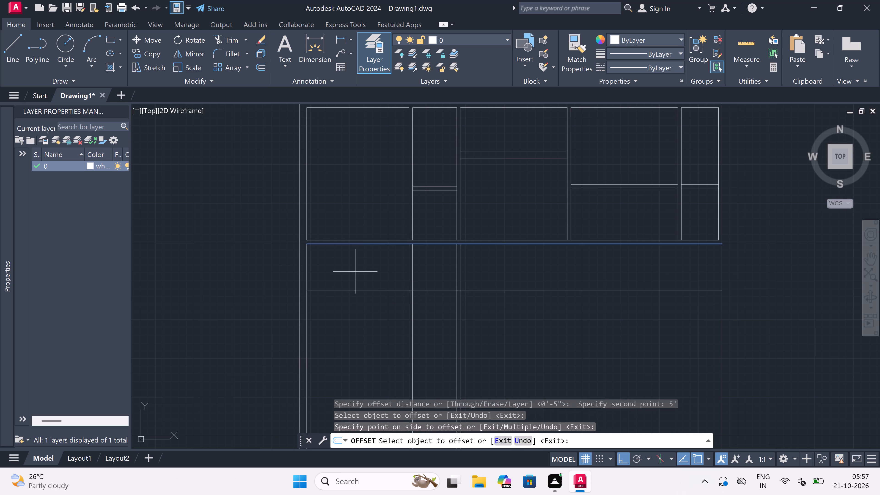
key("Escape")
Offset the new horizontal line below the upper row 4.5" downward to form a partition.
key("space")
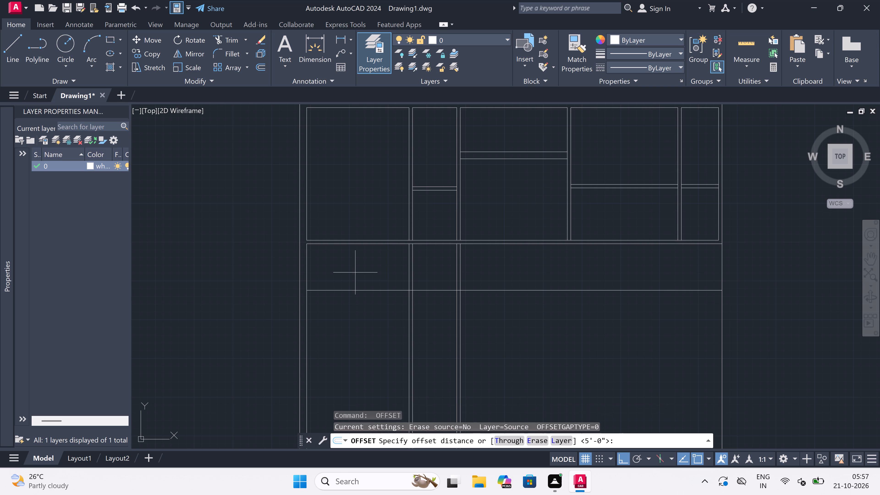
left_click(354, 291)
type("4.5")
type("\"")
key("space")
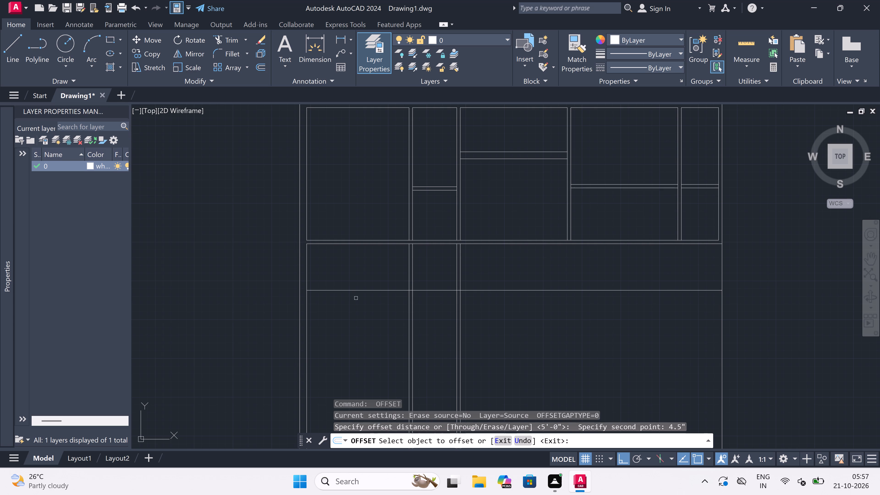
left_click_drag(356, 291, 356, 293)
left_click(355, 309)
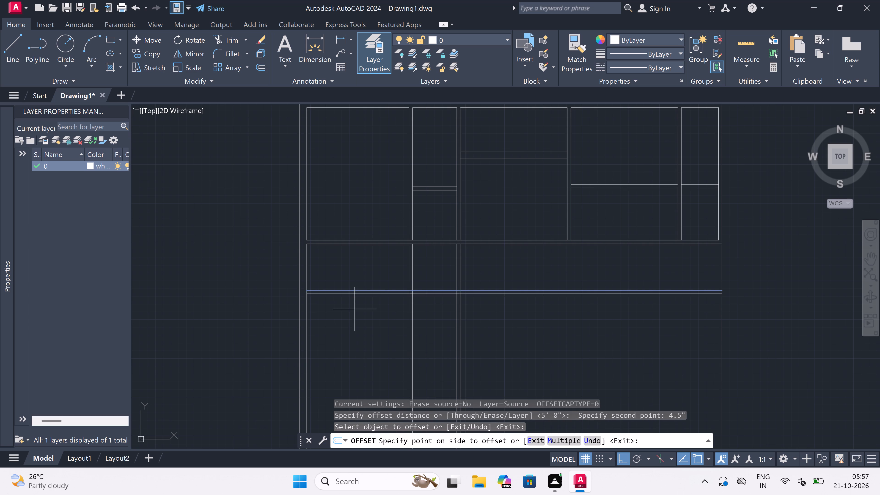
key("Escape")
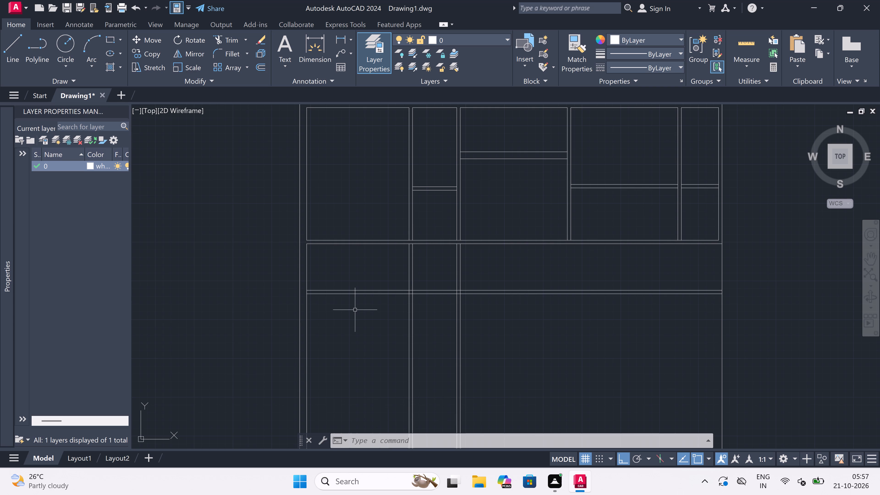
Offset the lower line of the new horizontal partition 11'6" downward.
type("o")
key("space")
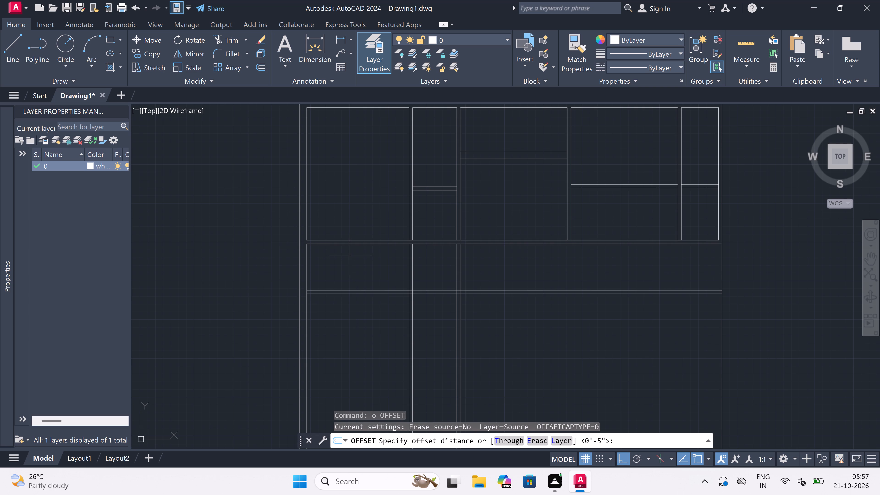
scroll(349, 255, "down", 2)
scroll(348, 273, "up", 2)
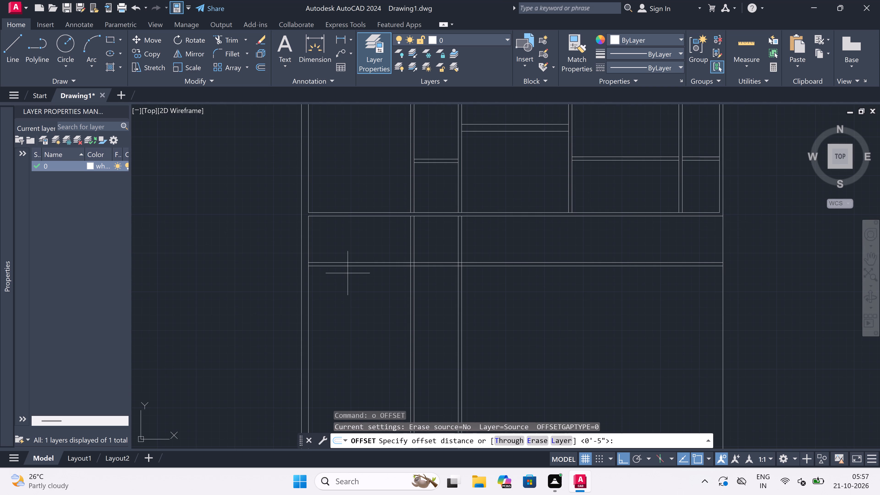
left_click(348, 269)
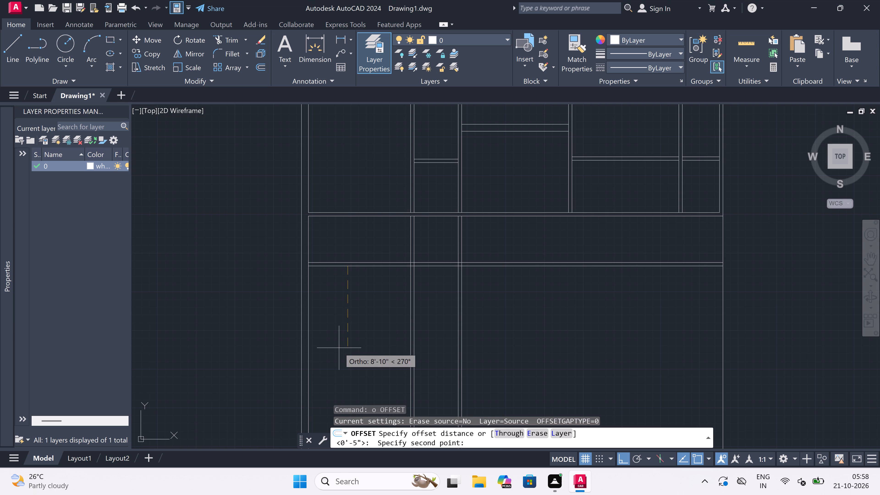
type("11'6")
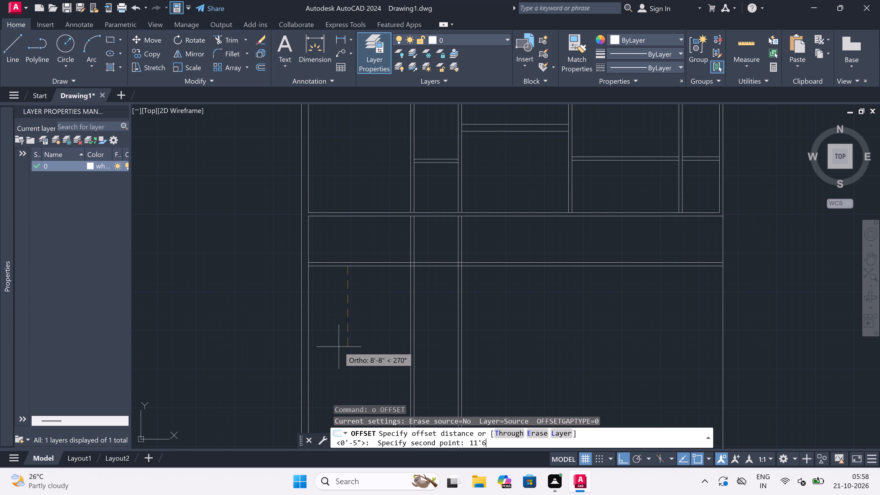
key("6")
key("BackSpace")
type("\"")
key("space")
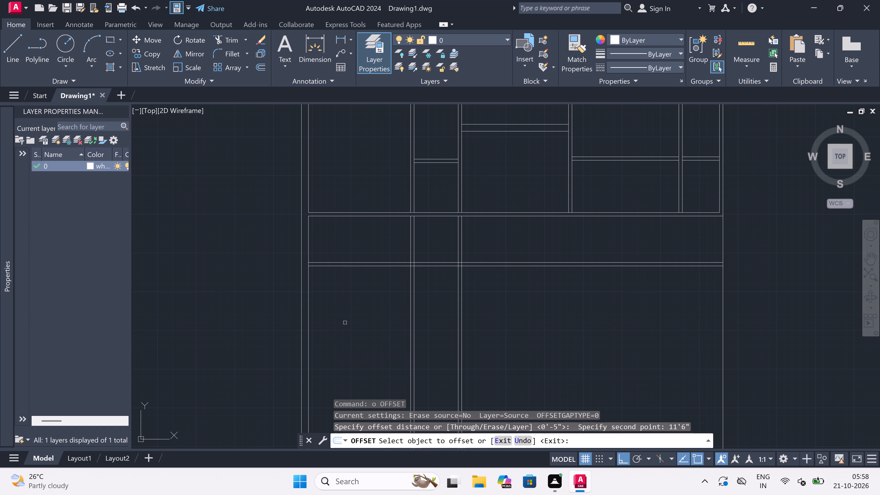
left_click(357, 266)
left_click(356, 296)
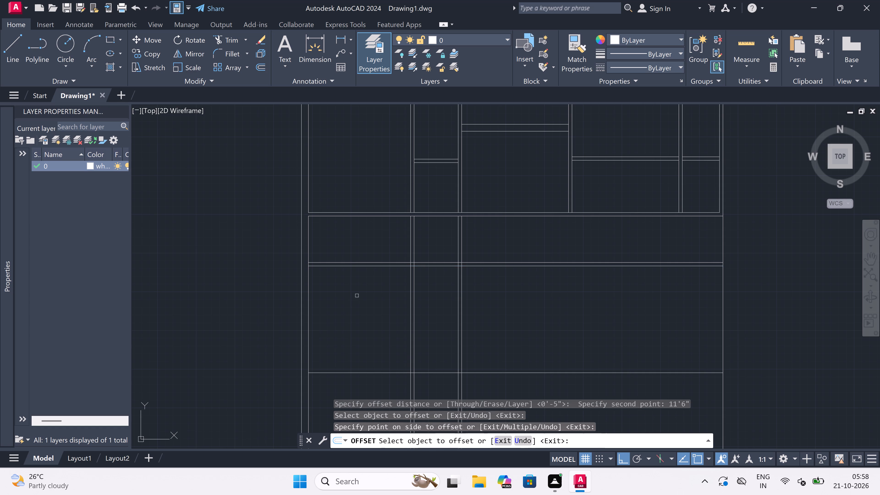
key("Escape")
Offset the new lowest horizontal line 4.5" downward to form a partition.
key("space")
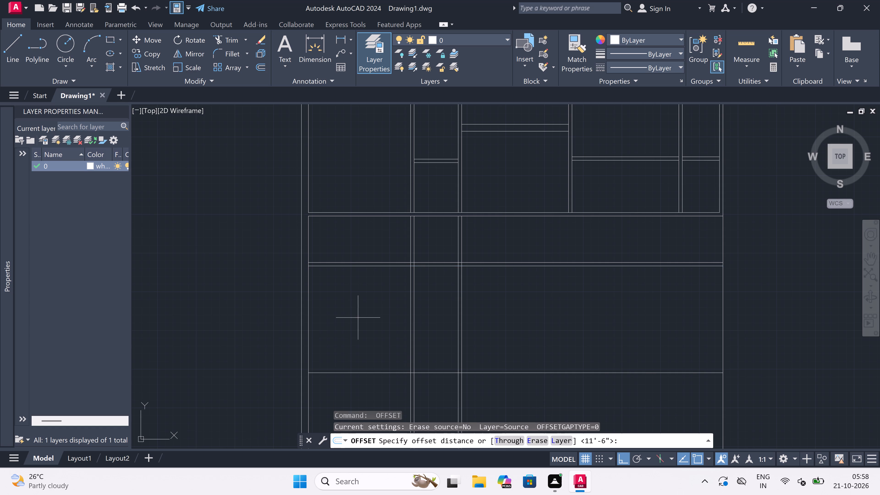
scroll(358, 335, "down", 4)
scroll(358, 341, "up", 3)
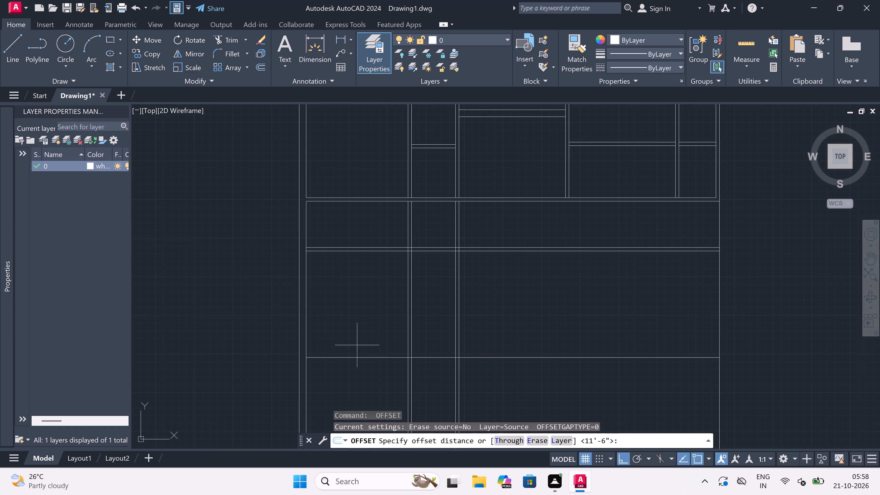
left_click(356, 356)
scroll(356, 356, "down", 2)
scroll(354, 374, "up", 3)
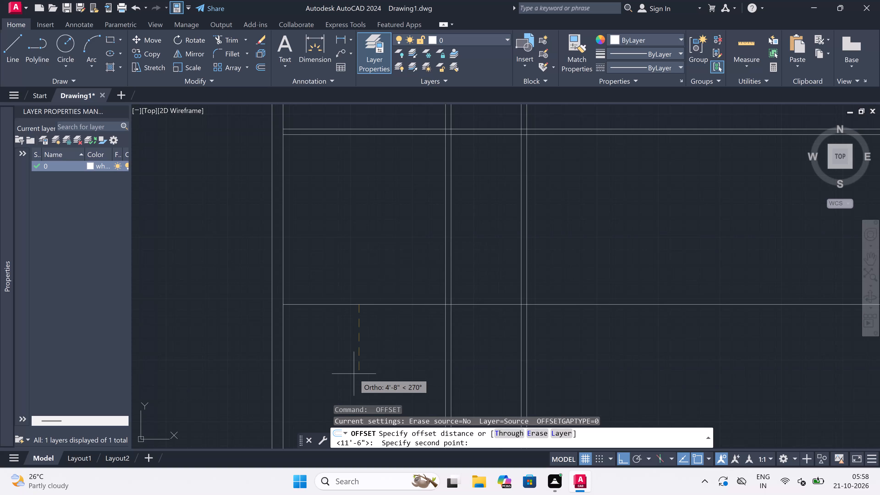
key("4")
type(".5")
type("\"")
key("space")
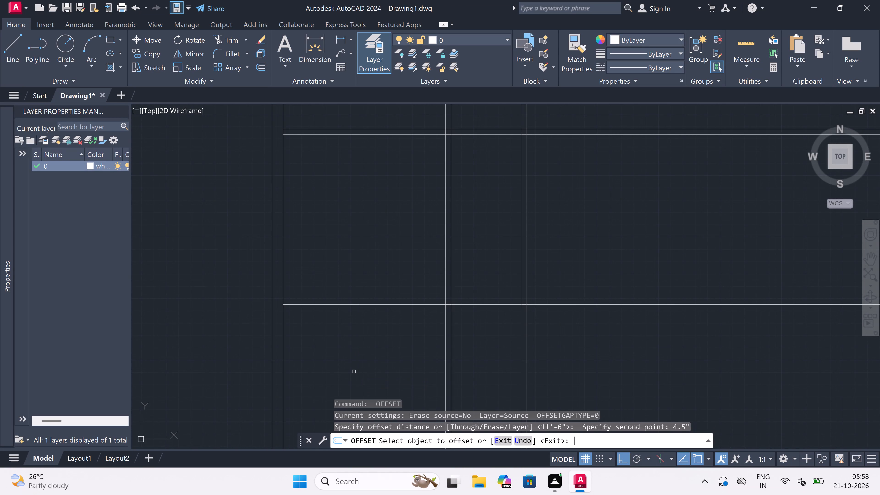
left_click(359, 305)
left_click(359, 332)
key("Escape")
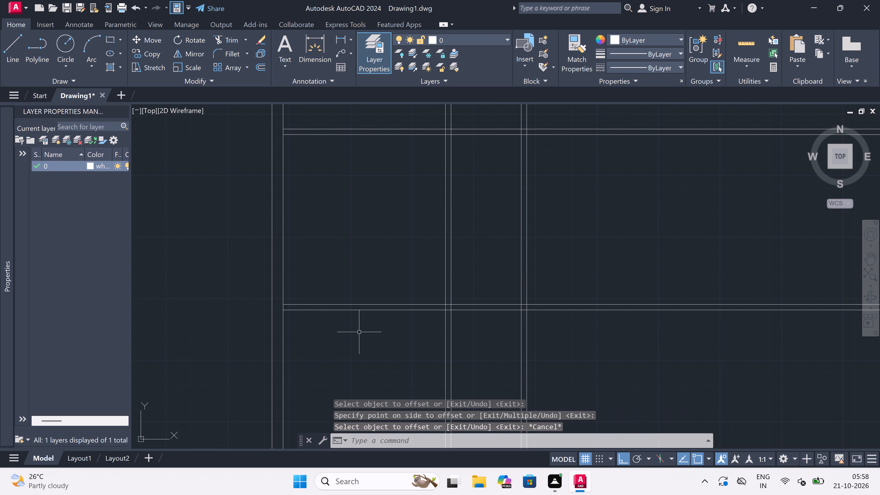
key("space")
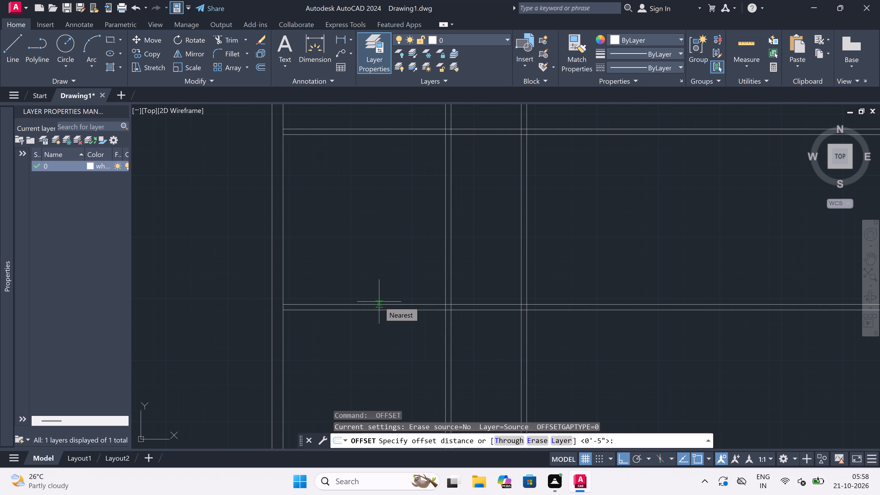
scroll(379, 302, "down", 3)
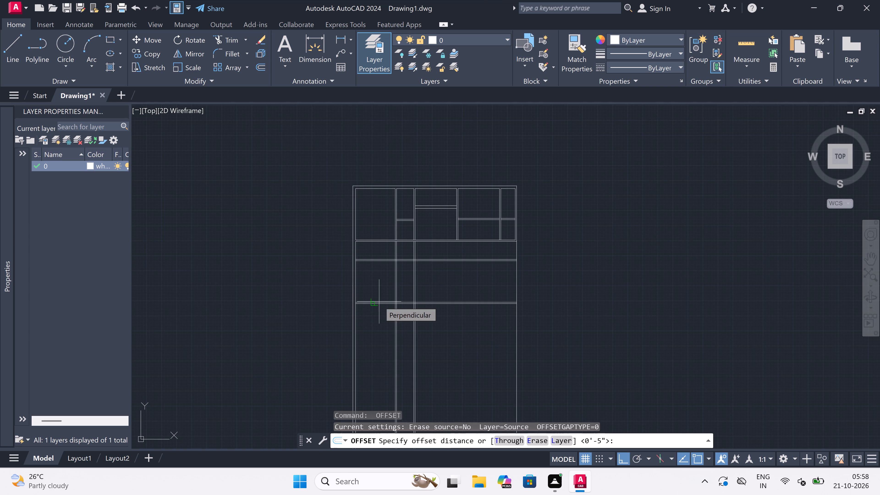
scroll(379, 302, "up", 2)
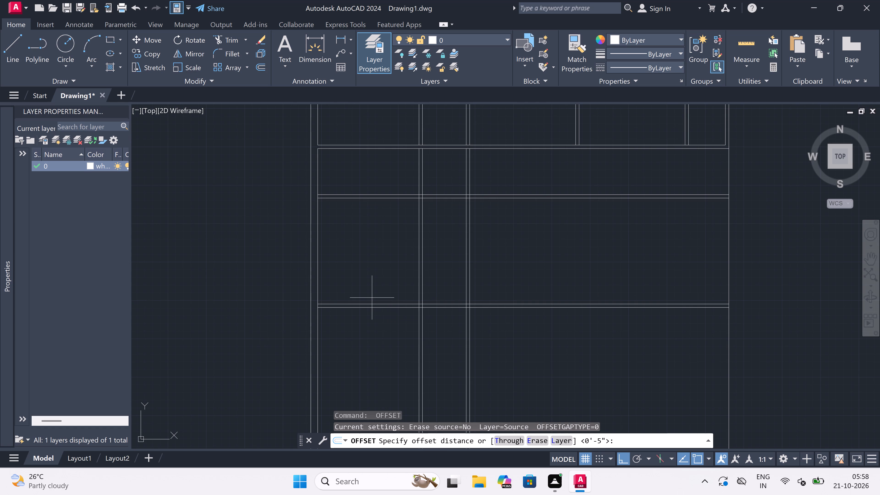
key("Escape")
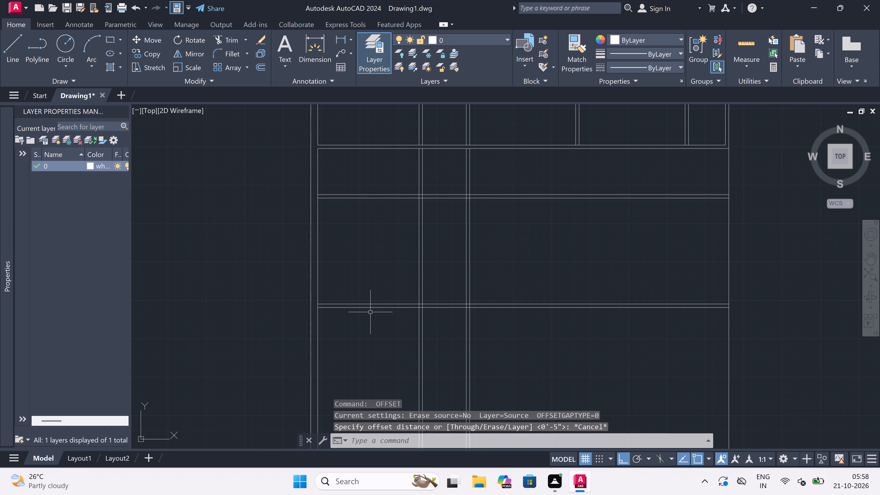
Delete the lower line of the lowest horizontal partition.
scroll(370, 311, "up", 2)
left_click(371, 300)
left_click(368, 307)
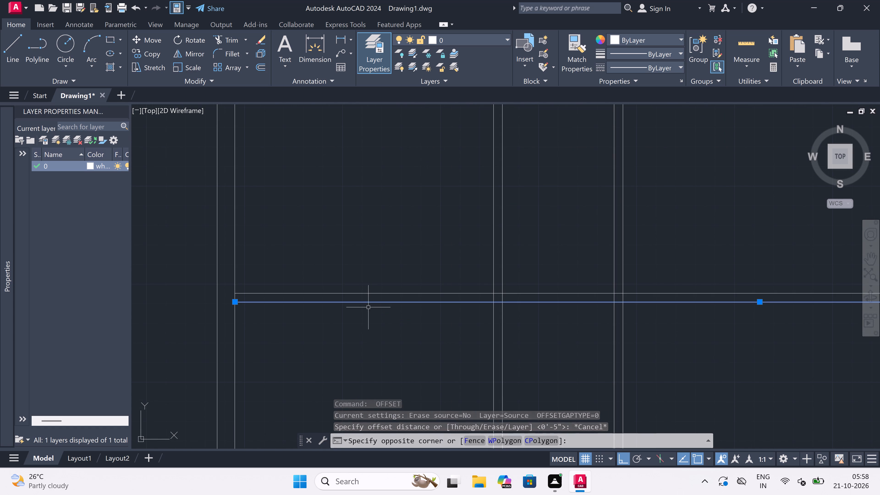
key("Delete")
Offset the lowest horizontal line 9" downward to form a wall.
type("o")
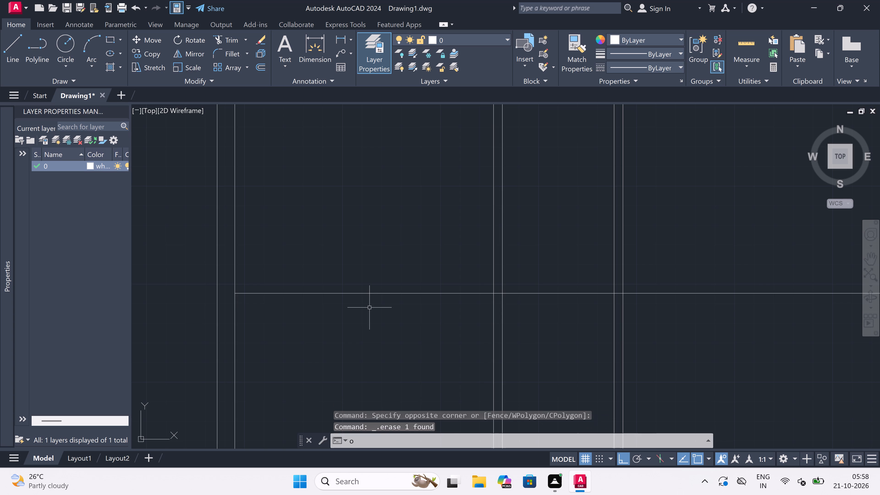
key("space")
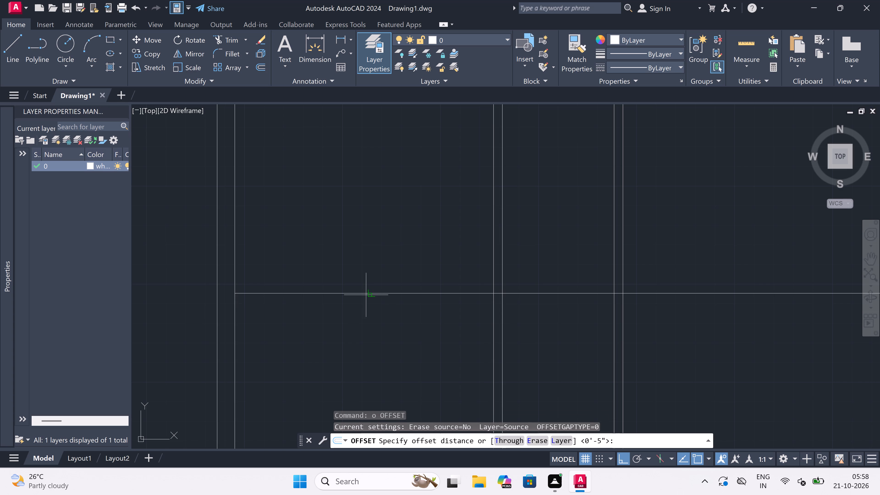
left_click(366, 295)
key("9")
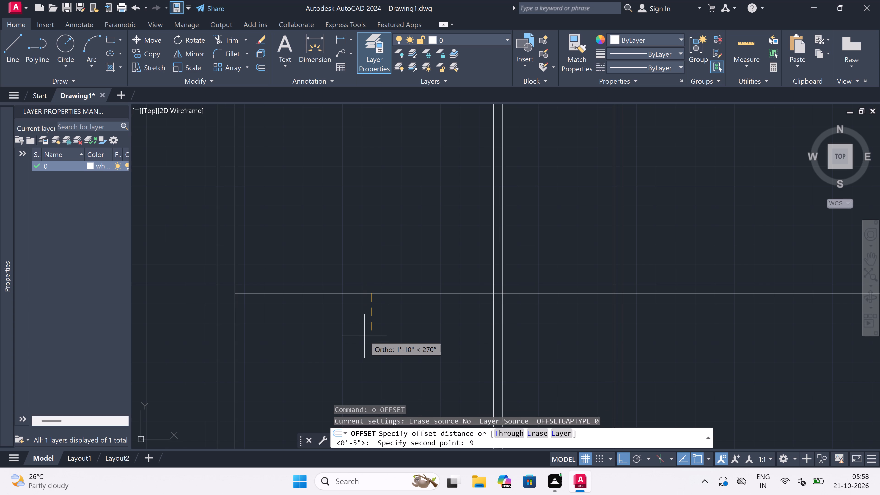
type("\"")
key("space")
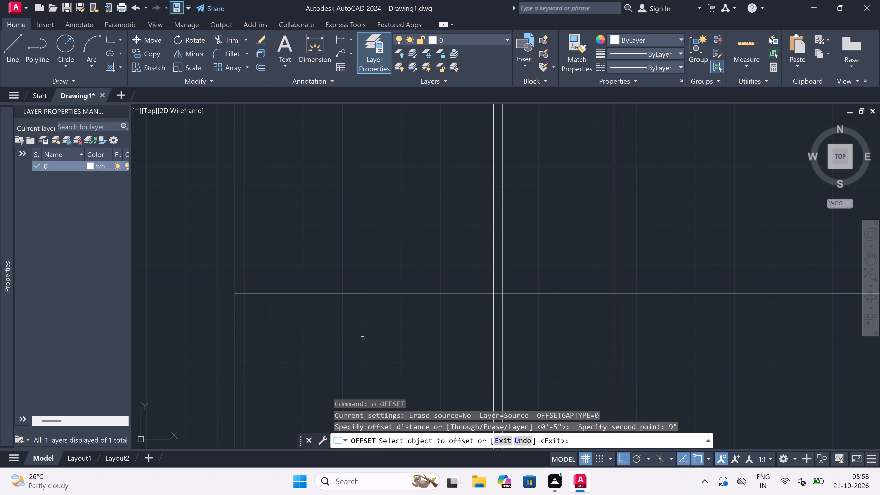
left_click_drag(378, 294, 378, 296)
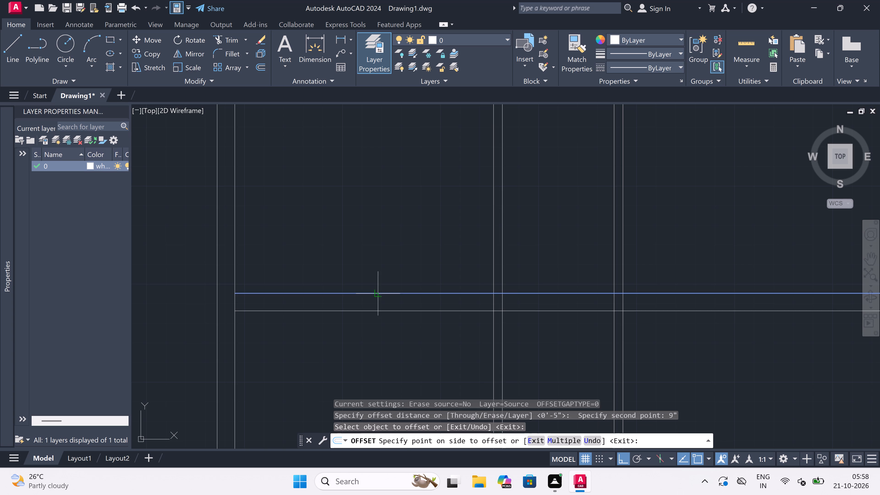
left_click(378, 319)
key("Escape")
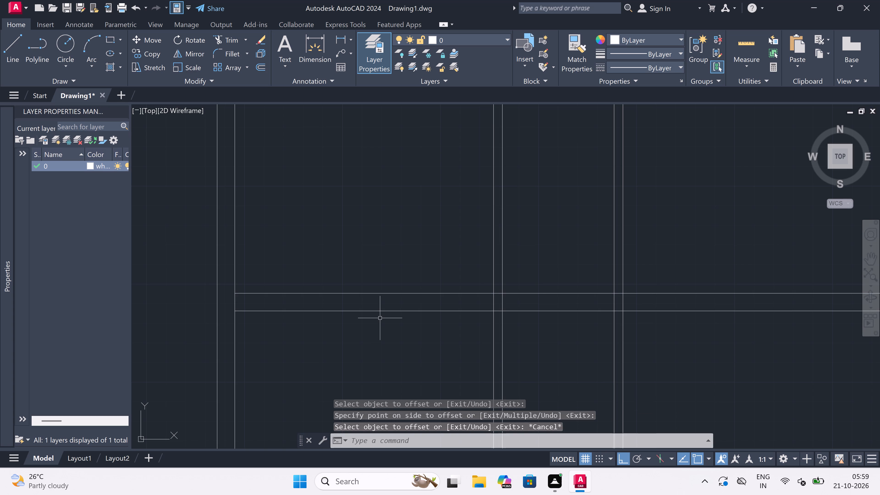
Offset the lower line of the new 9" horizontal wall 8'9" downward.
key("space")
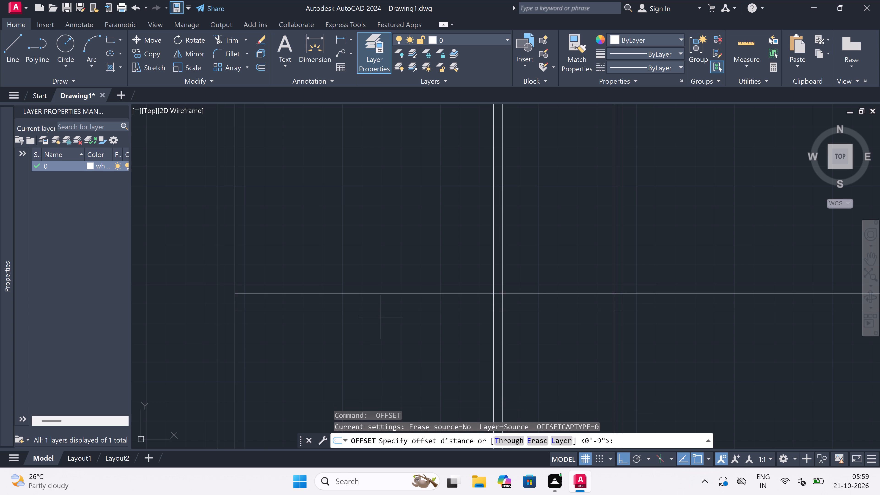
scroll(366, 230, "down", 3)
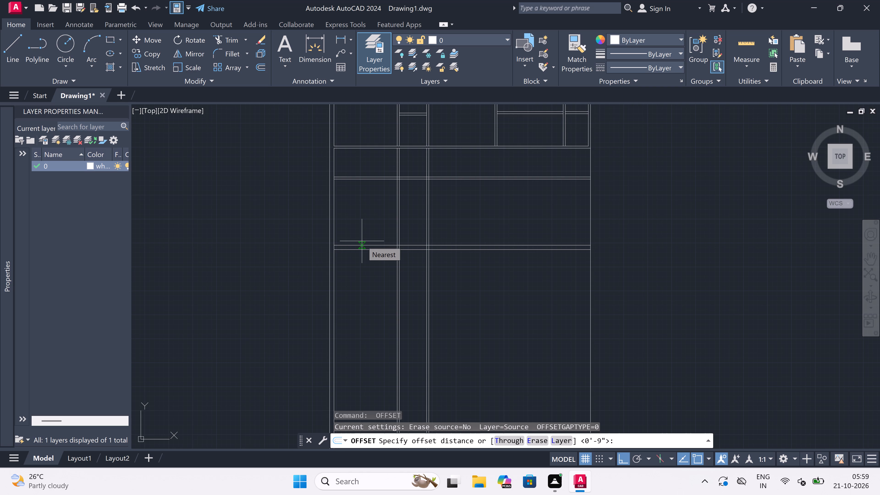
scroll(362, 241, "up", 2)
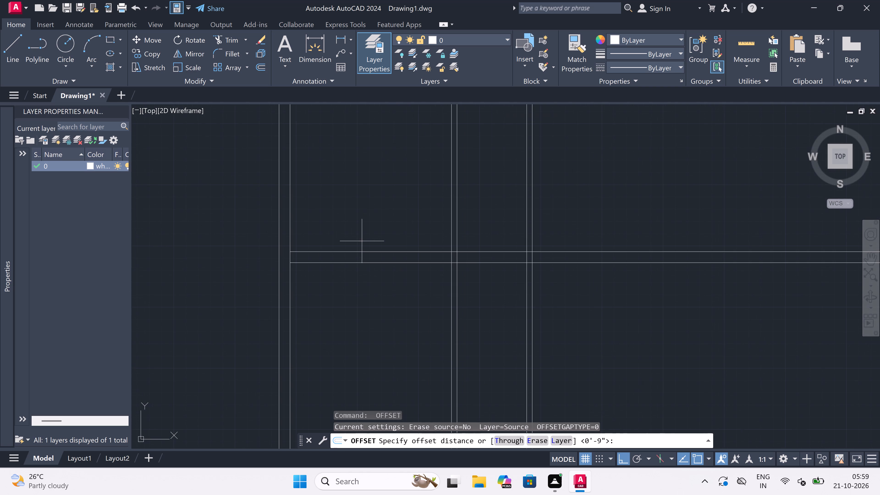
left_click_drag(361, 258, 362, 263)
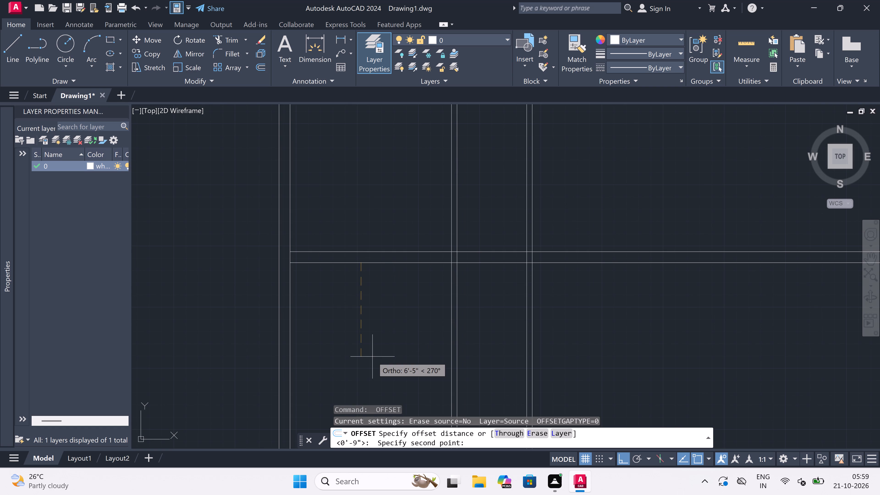
type("8'")
key("9")
type("\"")
key("space")
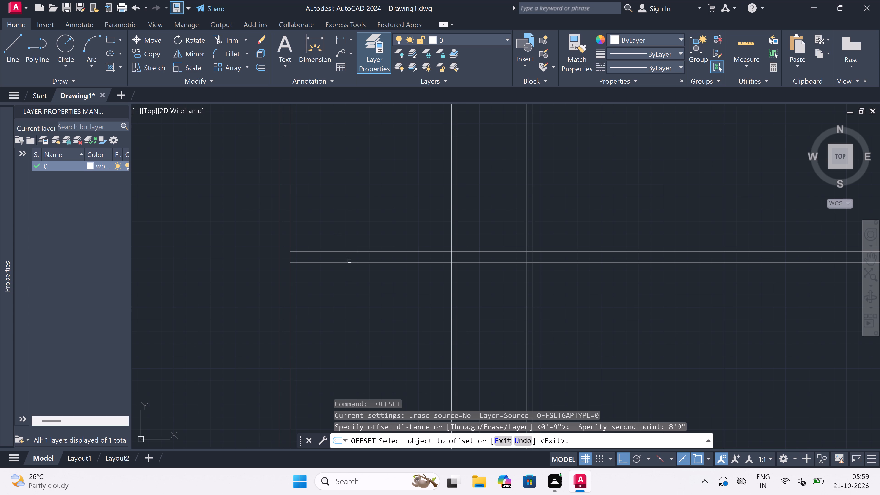
left_click_drag(349, 263, 350, 270)
left_click(348, 298)
scroll(348, 298, "down", 4)
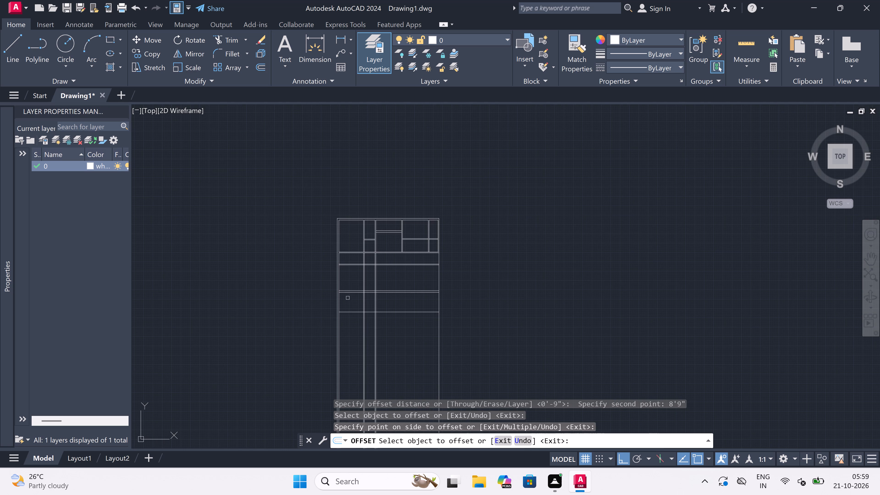
key("Escape")
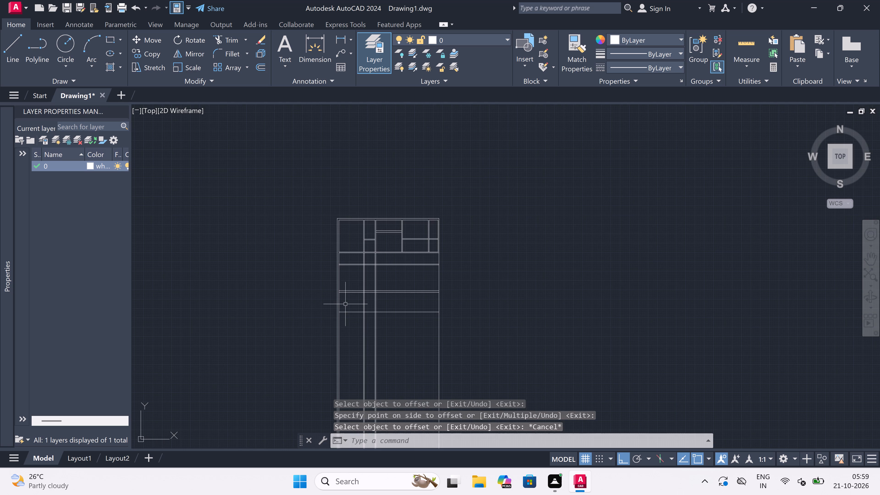
Offset the new lowest horizontal line 9" downward to form another wall.
key("space")
scroll(346, 305, "down", 3)
scroll(346, 306, "up", 2)
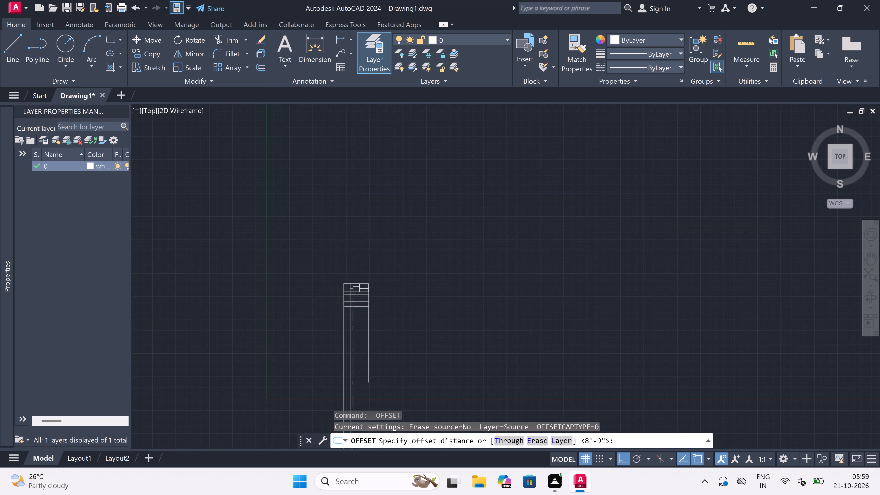
scroll(346, 306, "up", 2)
left_click(341, 310)
scroll(337, 333, "up", 4)
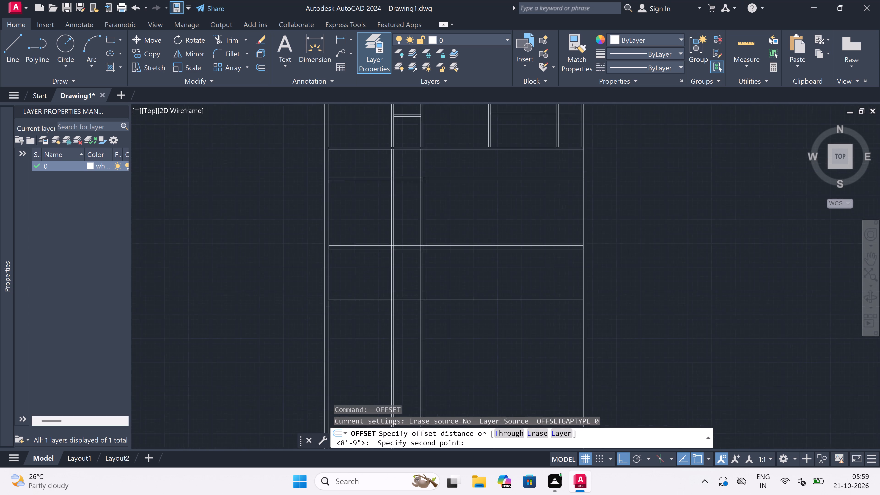
key("9")
type("\"")
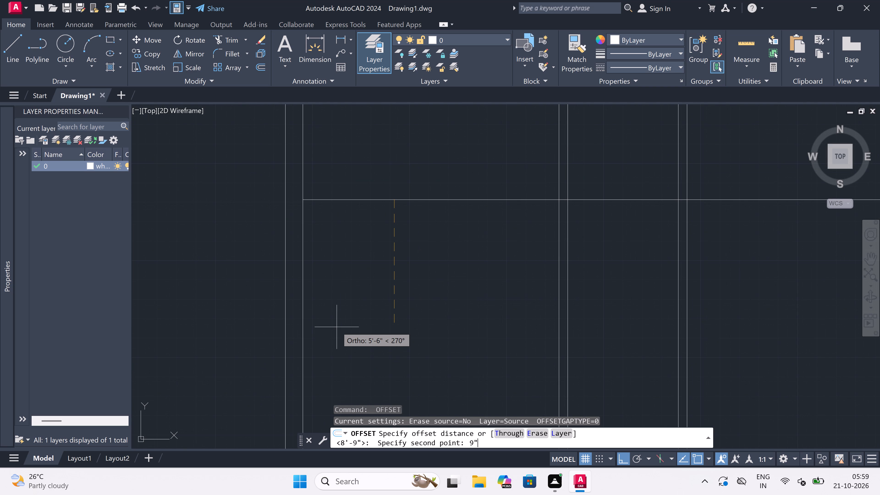
key("space")
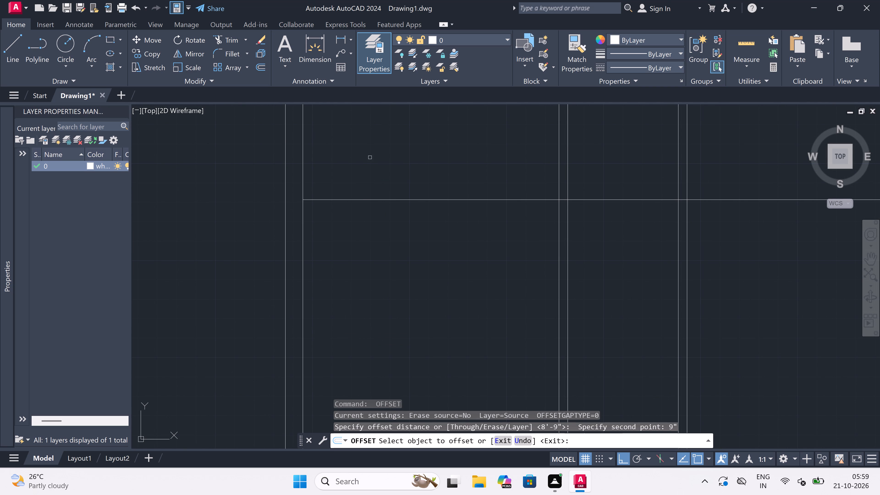
left_click_drag(366, 200, 366, 212)
left_click(364, 235)
scroll(364, 235, "down", 2)
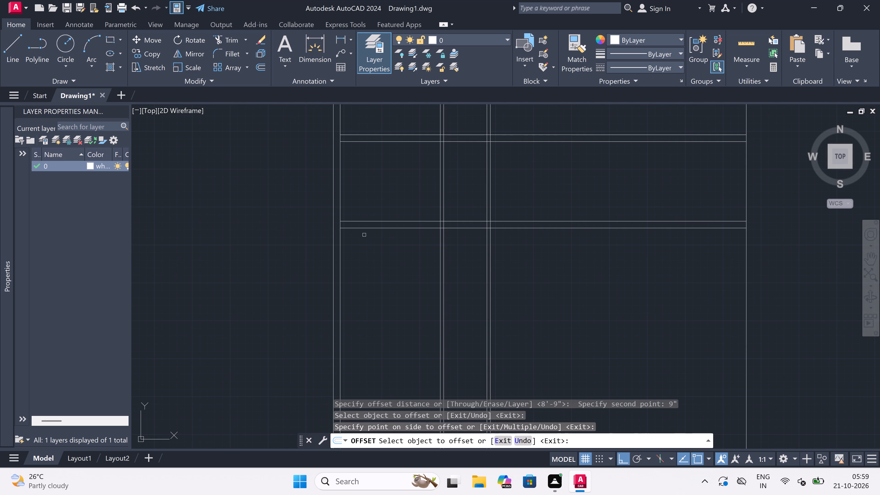
key("Escape")
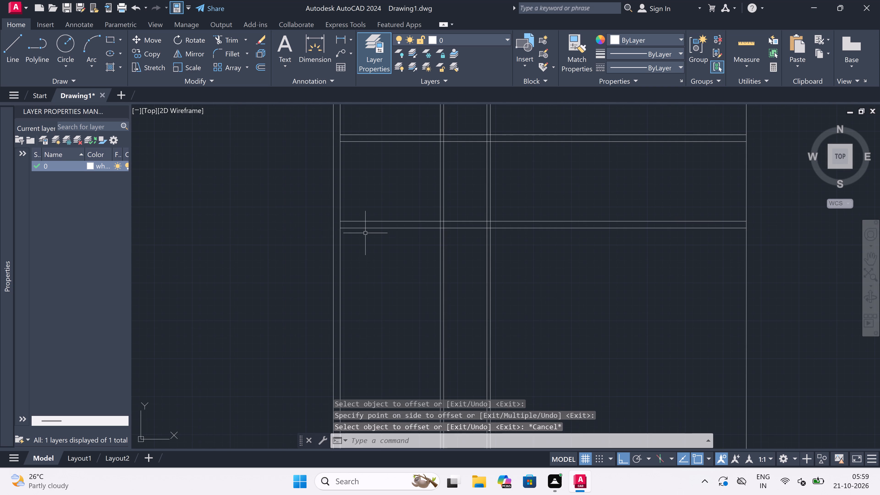
Offset the lower line of the lowest 9" horizontal wall 11'6" downward.
key("space")
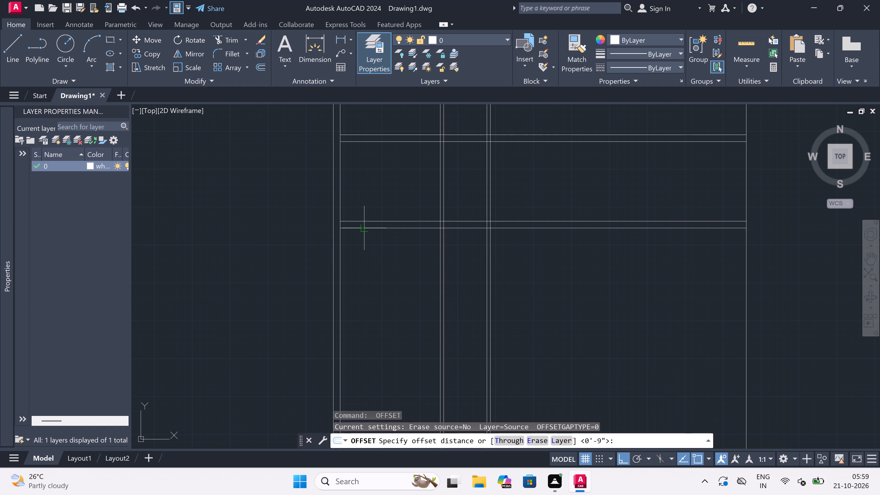
left_click_drag(364, 225, 364, 239)
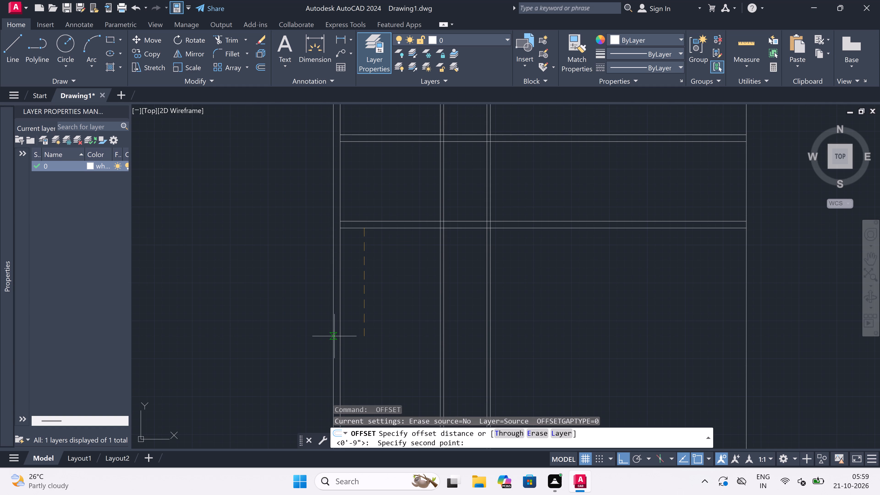
type("11")
key("apostrophe")
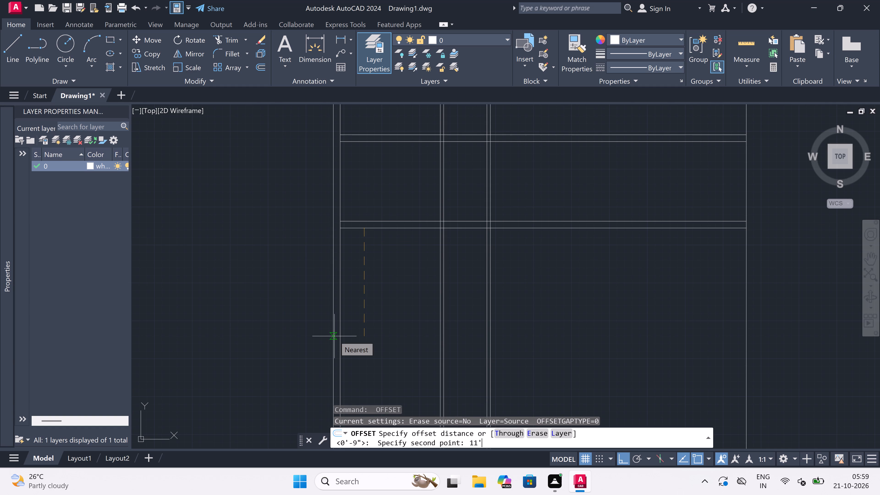
type("\"")
key("space")
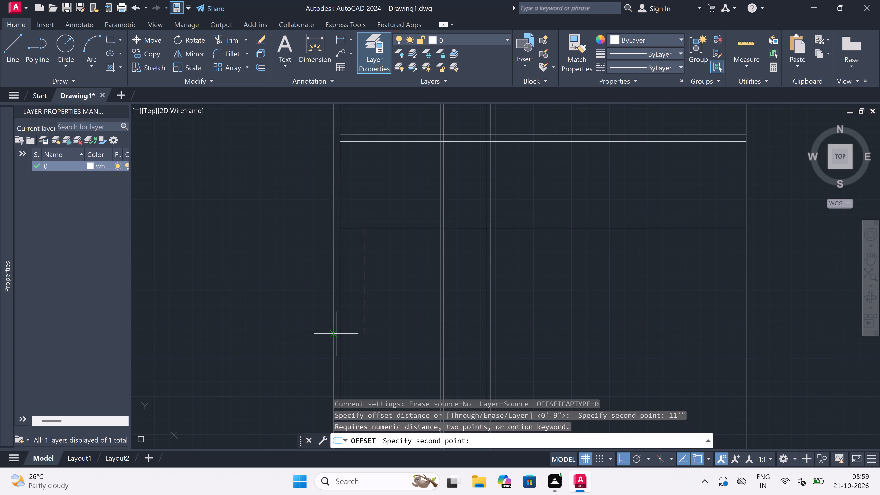
type("11")
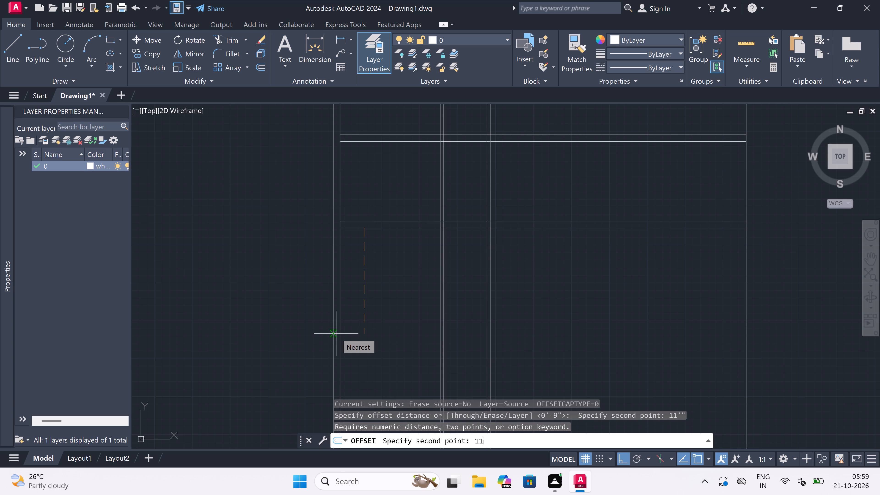
type("'6")
type("\"")
key("space")
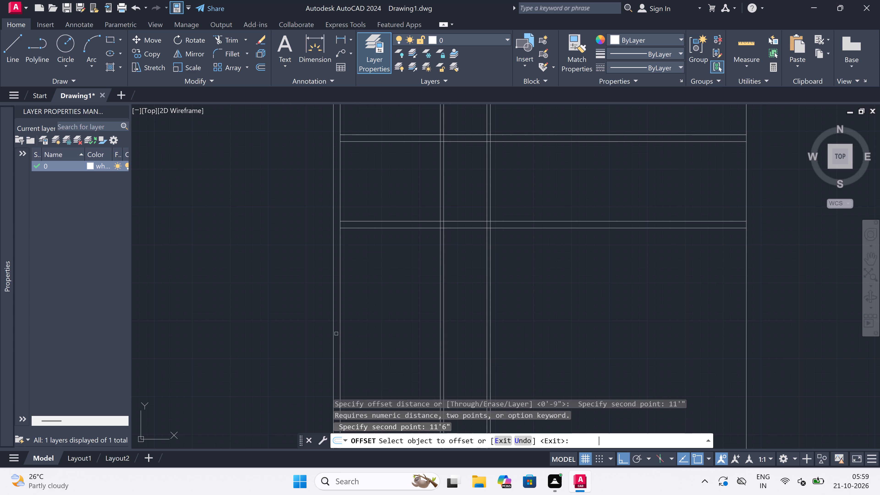
left_click(418, 227)
left_click(419, 280)
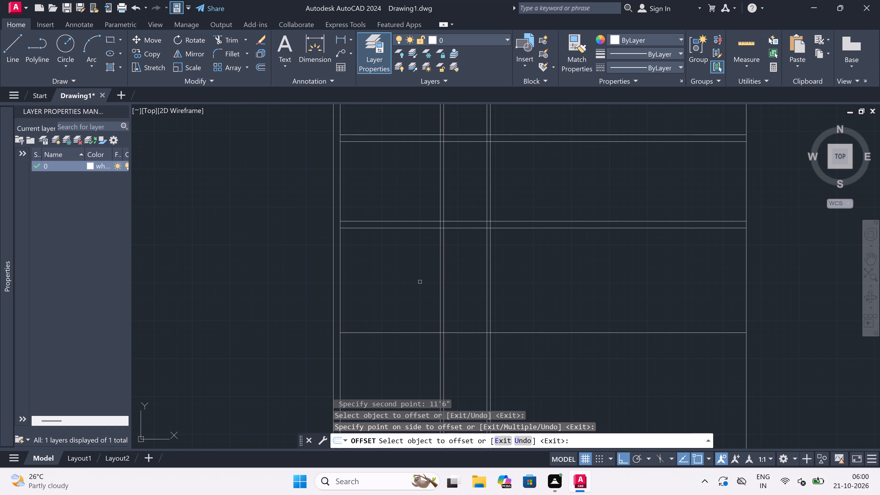
key("Escape")
Offset the lowest horizontal line 4.5" downward to form a partition.
key("space")
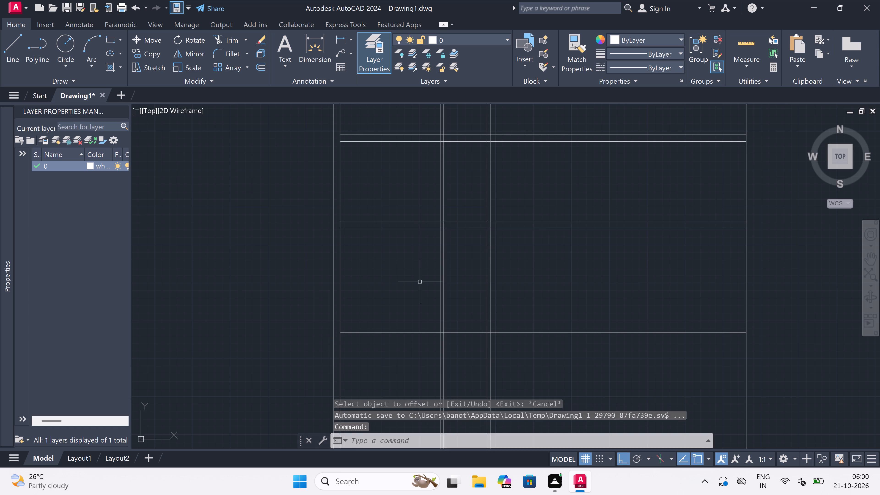
scroll(315, 282, "down", 5)
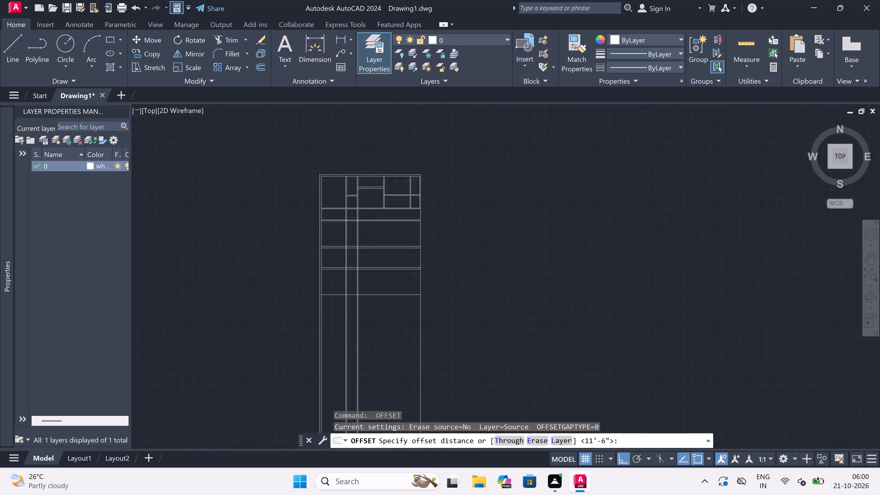
scroll(332, 291, "up", 3)
scroll(292, 289, "up", 4)
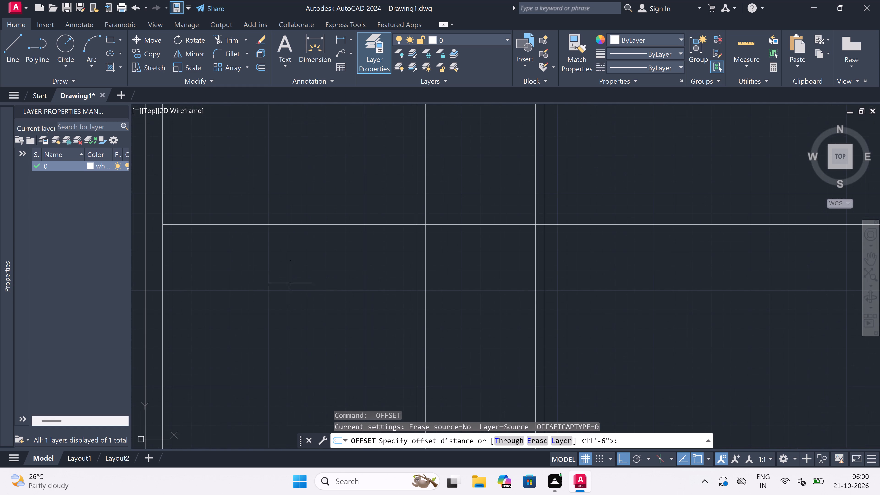
left_click(293, 223)
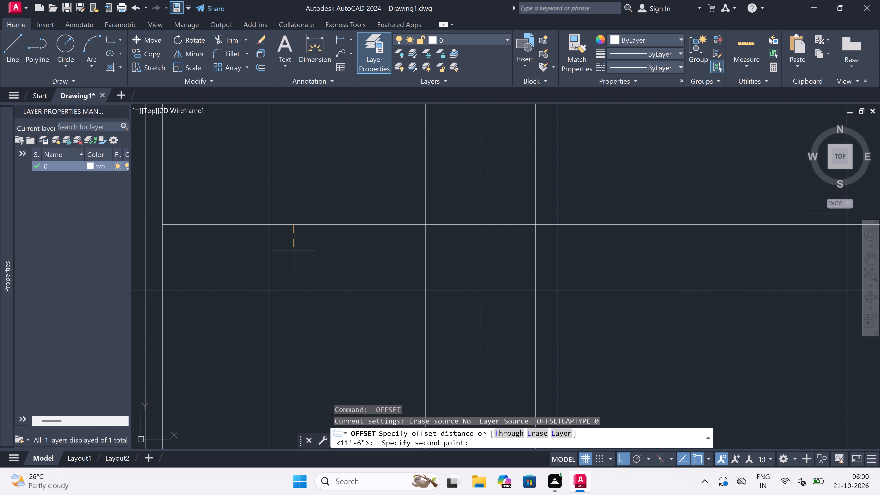
key("4")
key("period")
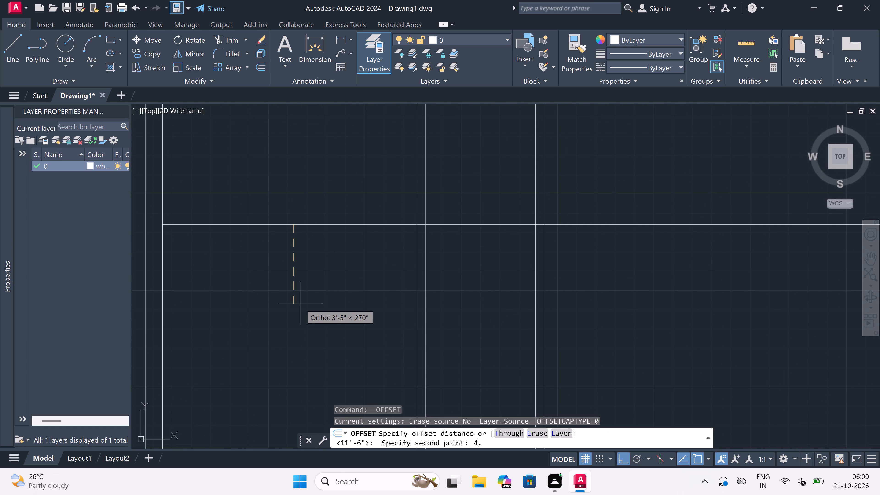
key("5")
key("shift+quotedbl")
key("space")
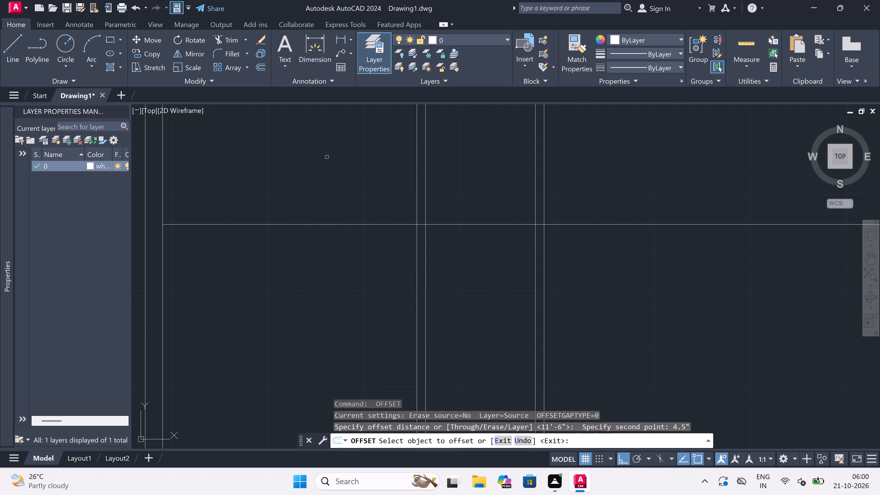
left_click_drag(325, 224, 325, 225)
left_click_drag(325, 225, 326, 269)
left_click(327, 272)
key("Escape")
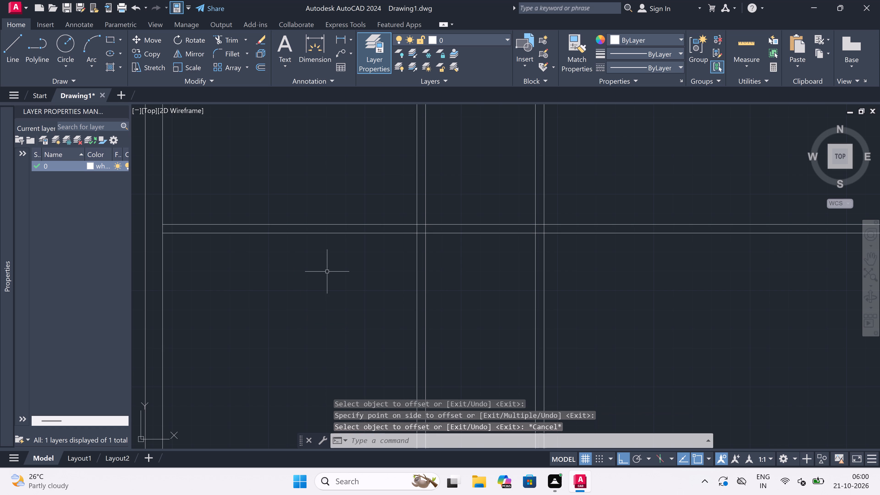
Offset the lower line of the new 4.5" horizontal partition 5' downward.
key("space")
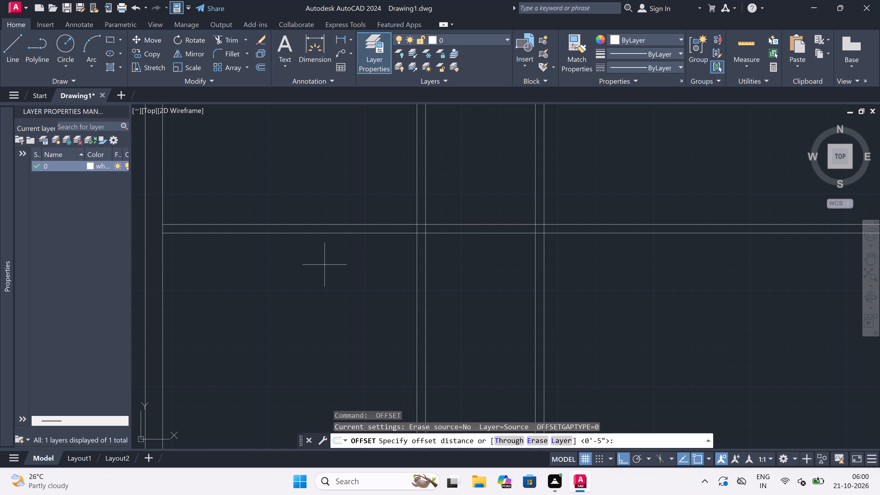
left_click(321, 233)
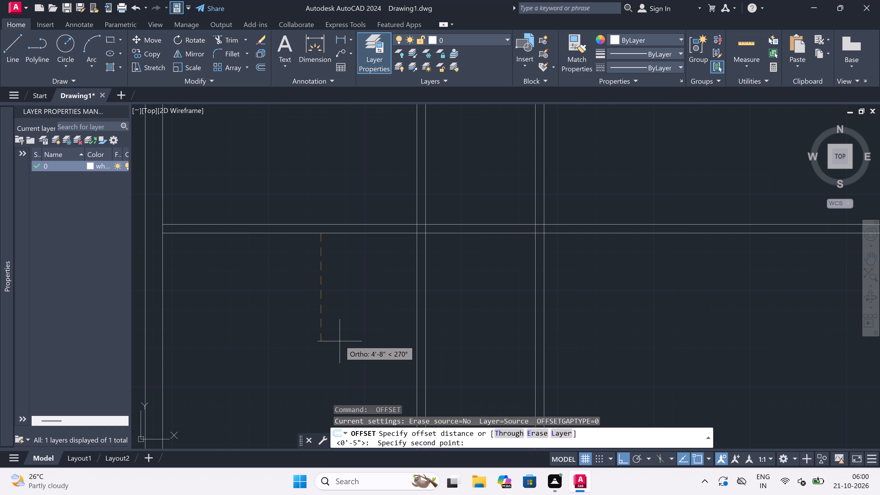
type("5'")
key("space")
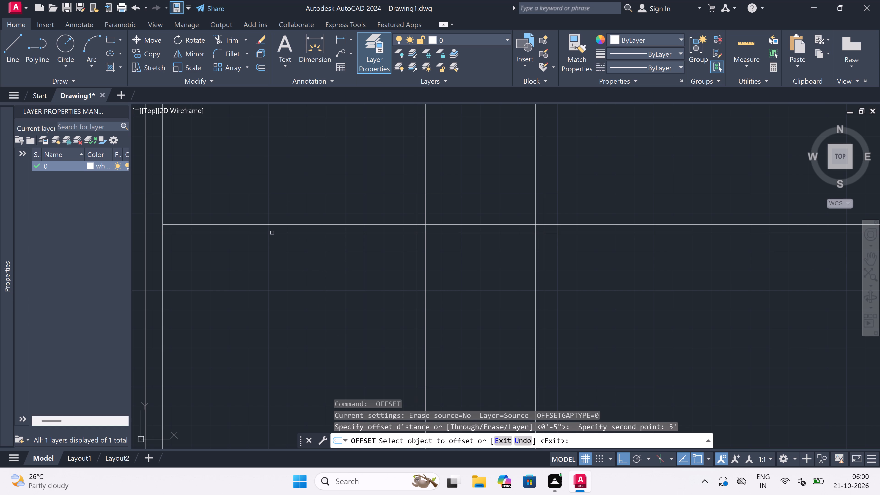
left_click_drag(272, 233, 273, 250)
left_click(282, 313)
key("Escape")
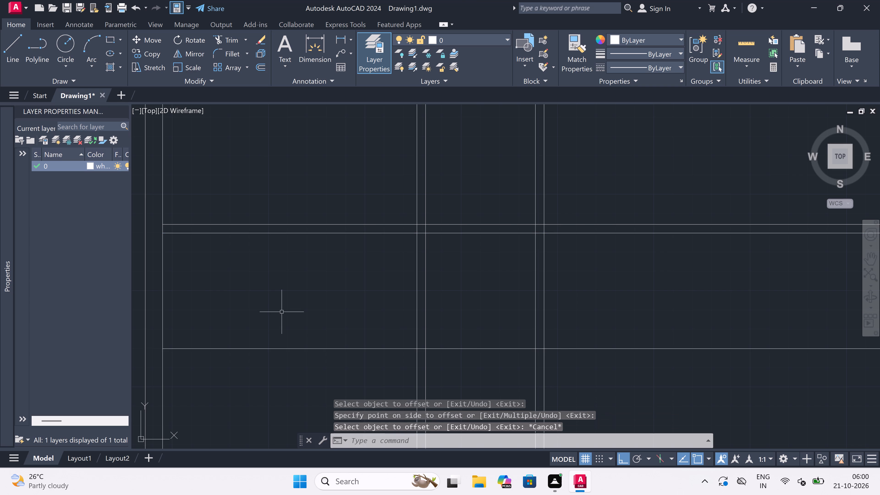
Offset the new lowest horizontal line 4.5" downward to form another partition.
key("space")
scroll(305, 50, "down", 3)
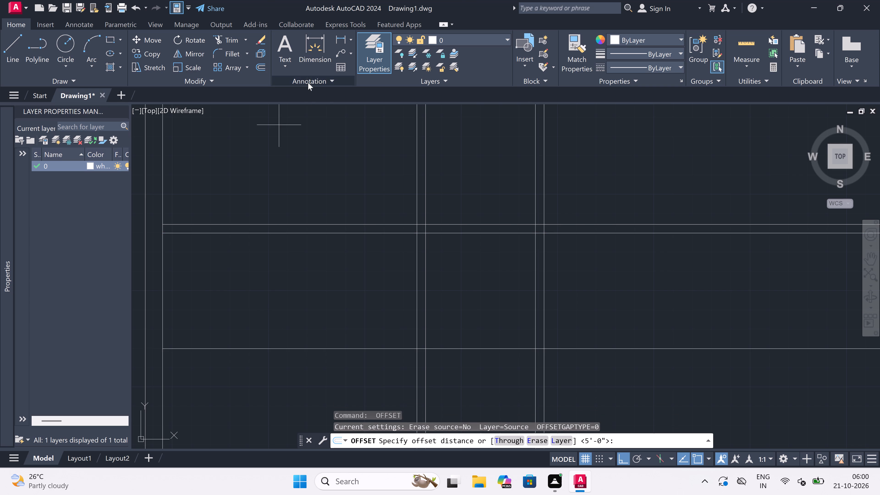
scroll(302, 128, "down", 4)
scroll(292, 159, "up", 3)
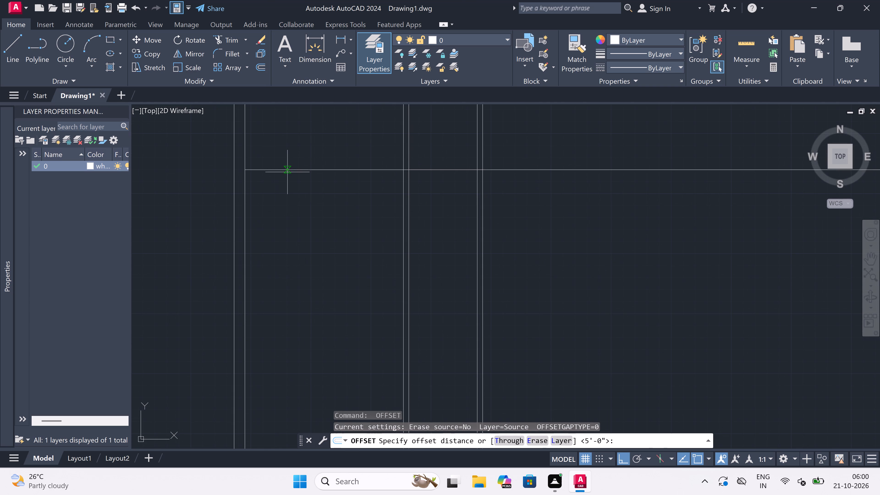
left_click(287, 169)
type("4.5")
type("\"")
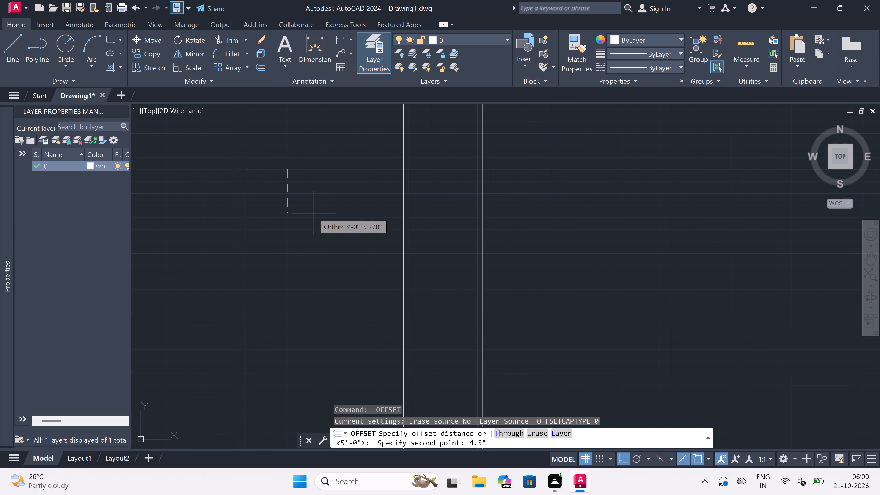
key("space")
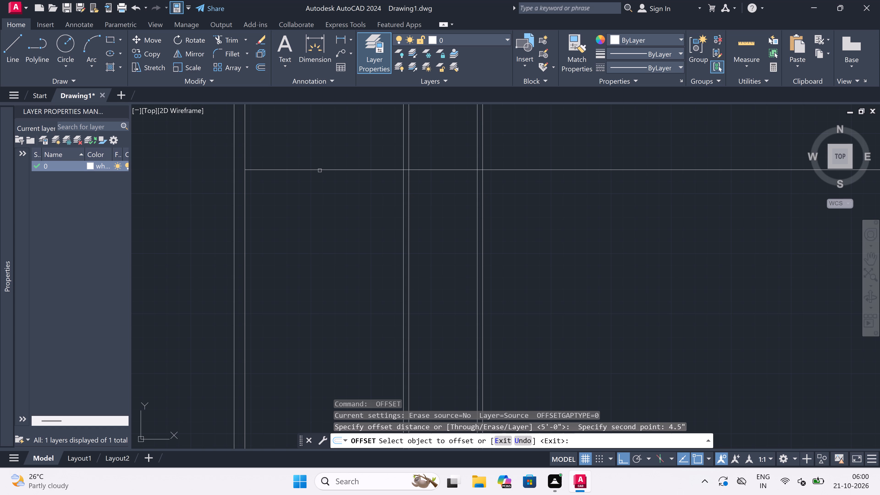
left_click_drag(321, 170, 322, 219)
double_click(320, 287)
key("Escape")
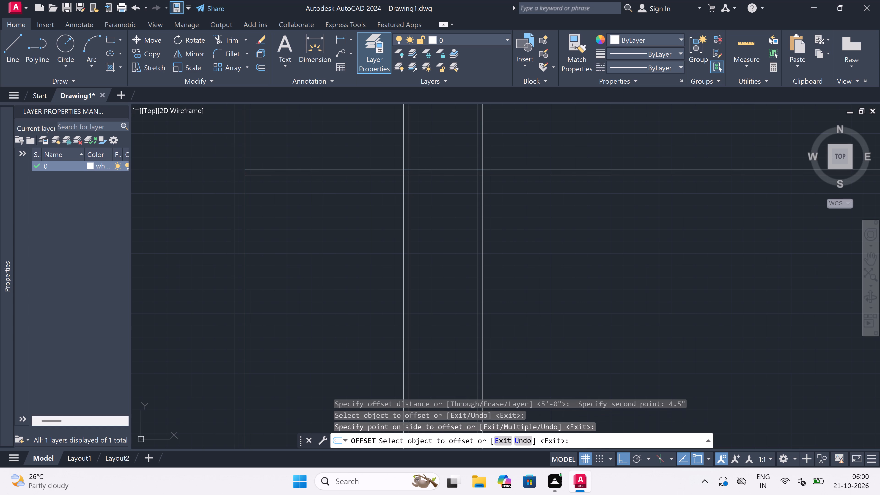
Offset the lower line of the lowest 4.5" horizontal partition 14'3" downward.
key("space")
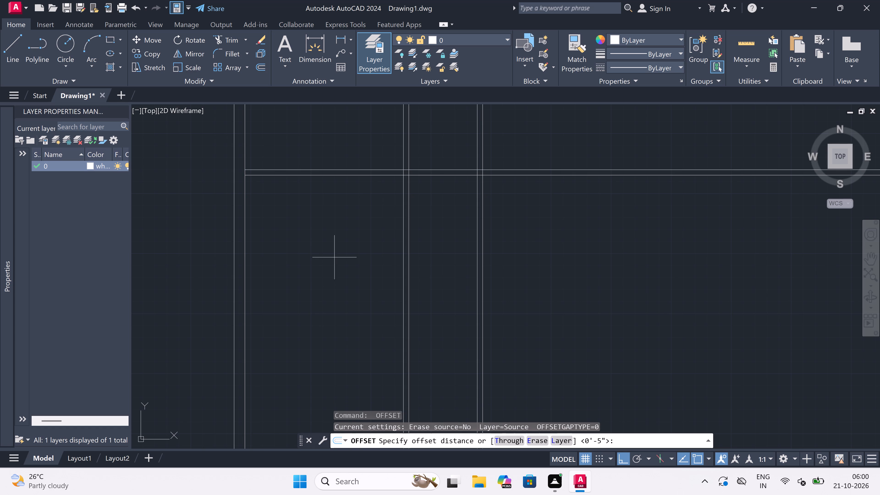
scroll(337, 257, "down", 4)
scroll(337, 257, "up", 2)
scroll(337, 257, "down", 2)
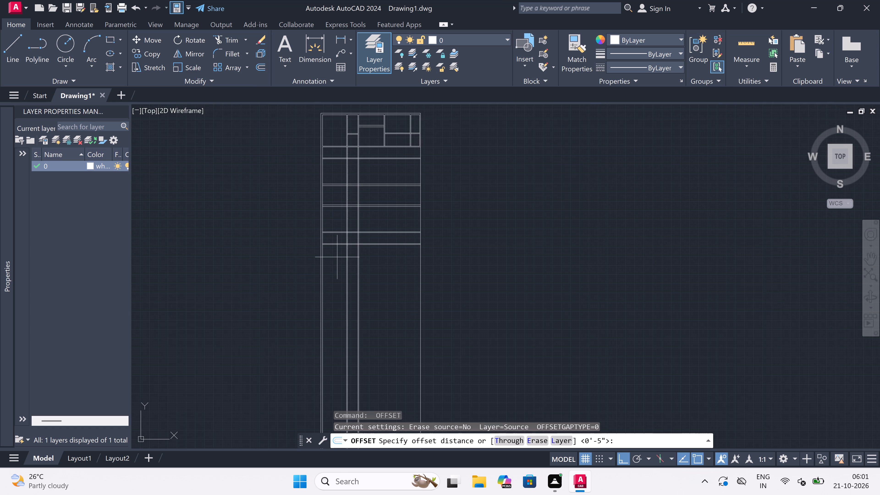
scroll(337, 257, "up", 3)
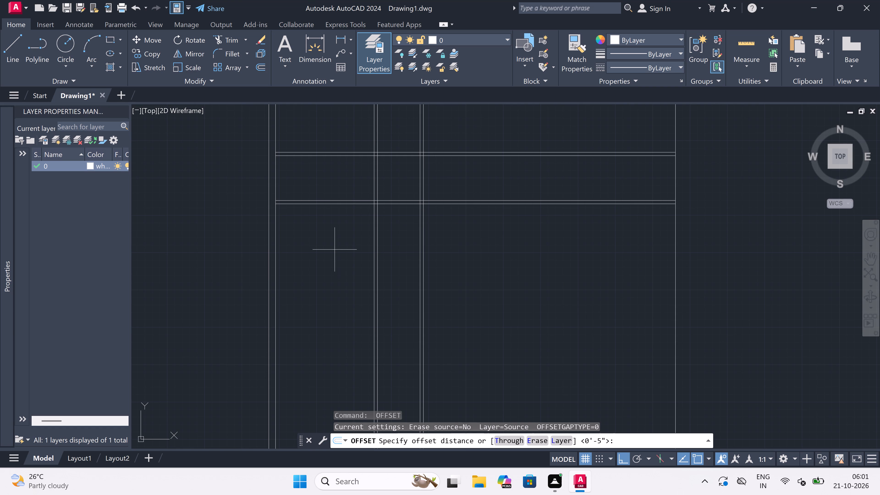
scroll(335, 227, "up", 1)
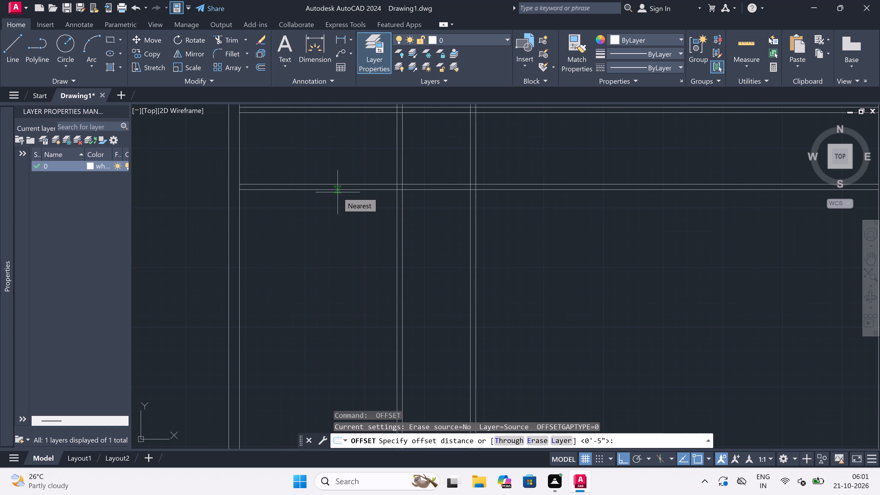
left_click(338, 192)
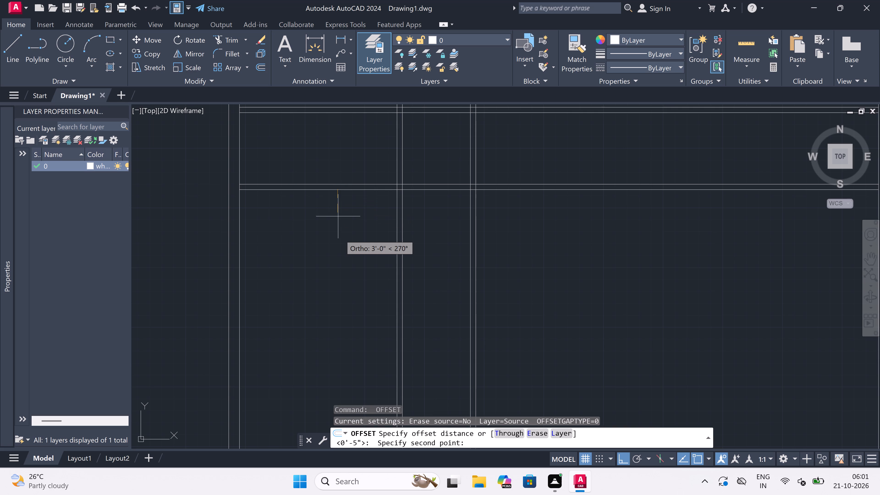
type("14'")
key("3")
type("\"")
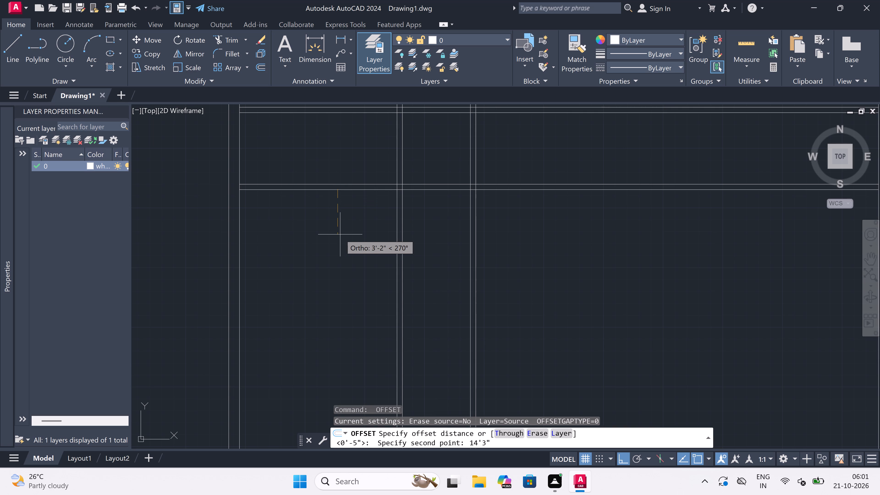
key("space")
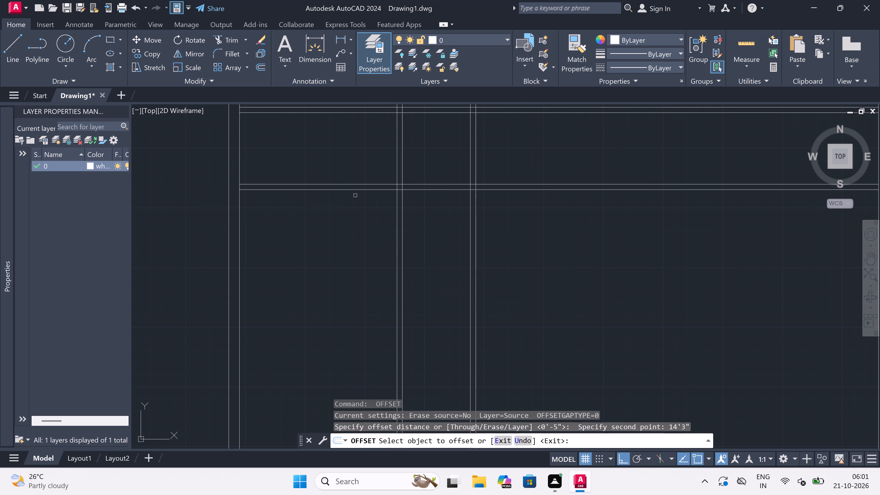
left_click(356, 190)
left_click(349, 246)
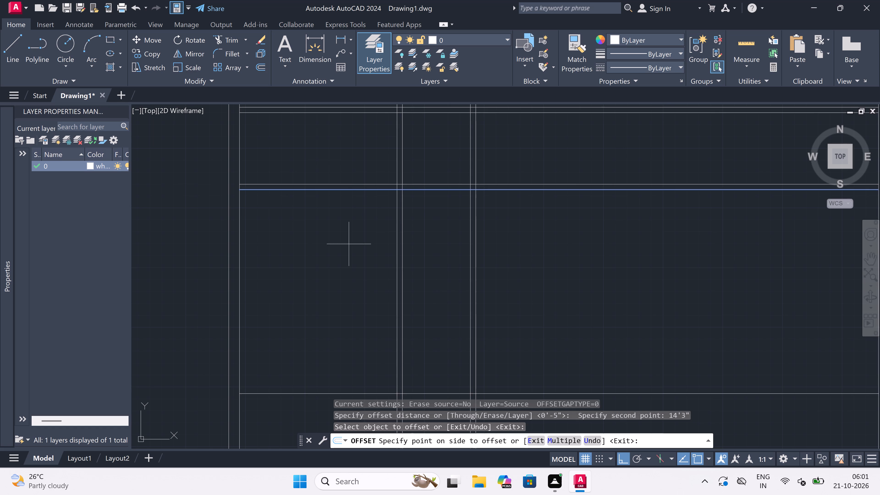
scroll(348, 246, "down", 4)
scroll(352, 275, "up", 3)
key("Escape")
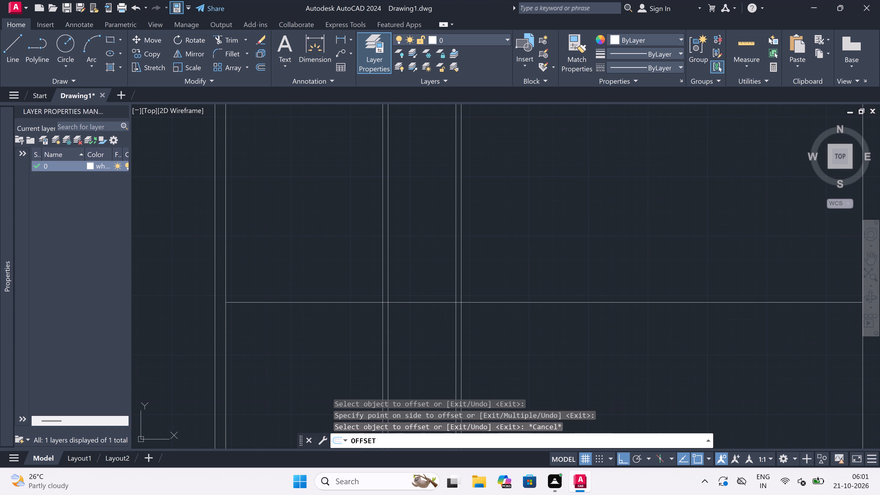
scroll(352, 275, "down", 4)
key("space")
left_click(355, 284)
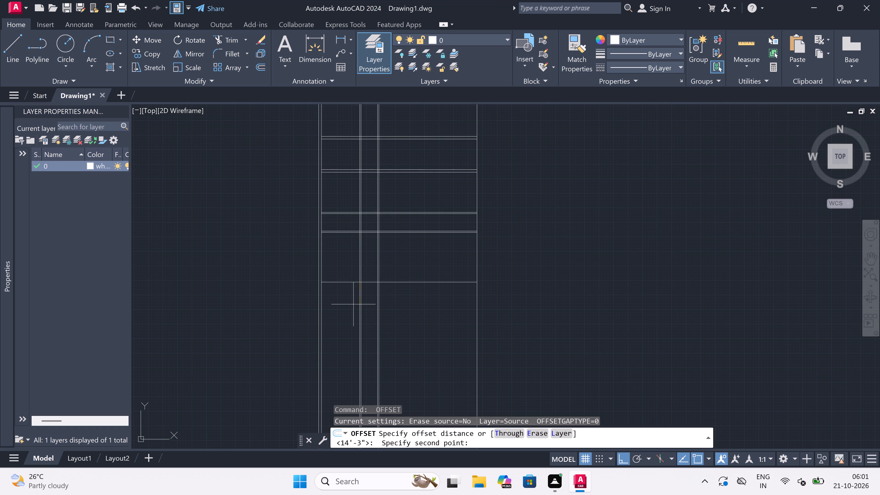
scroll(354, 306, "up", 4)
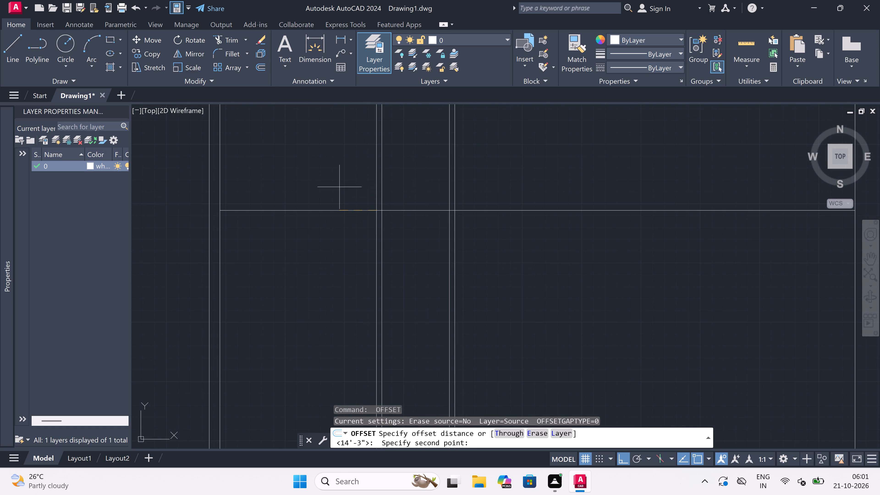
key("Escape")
Offset the lowest horizontal line 9" downward to form the wall below the 14'3" row.
key("space")
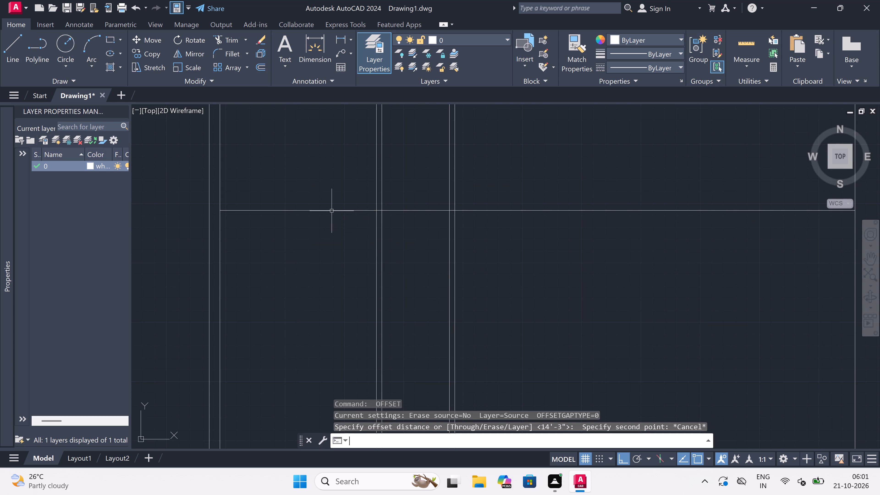
left_click(331, 210)
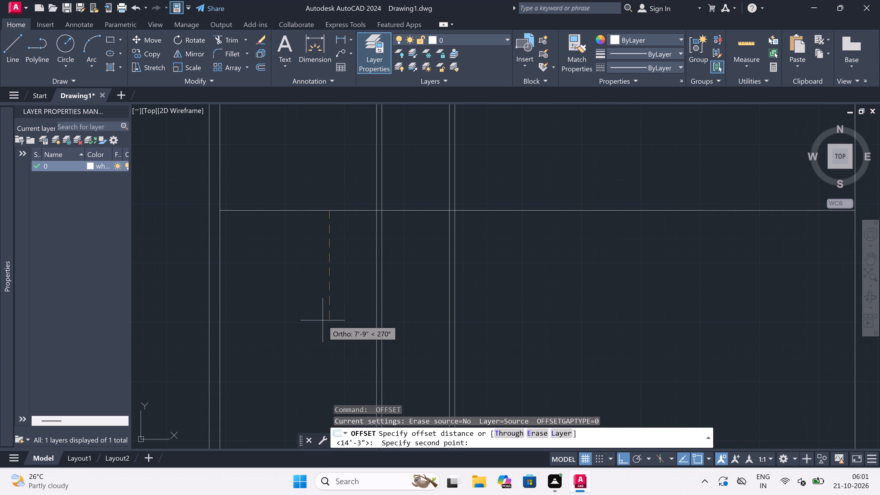
key("9")
key("shift+quotedbl")
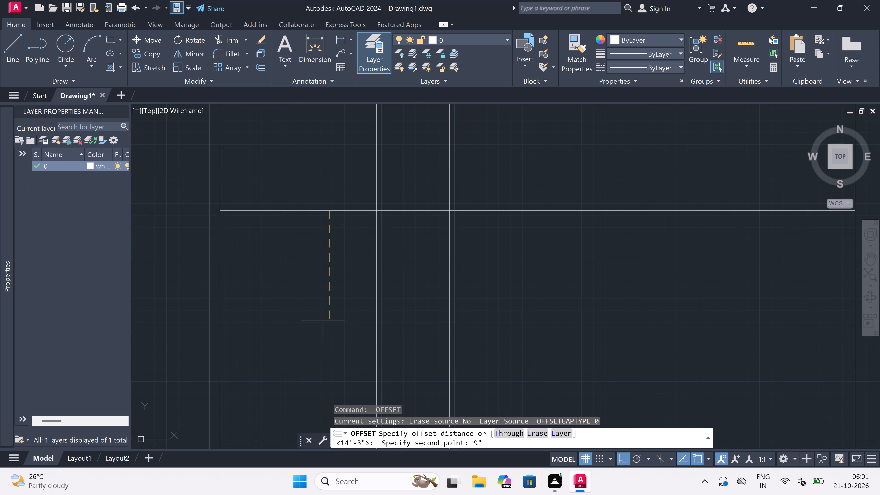
key("space")
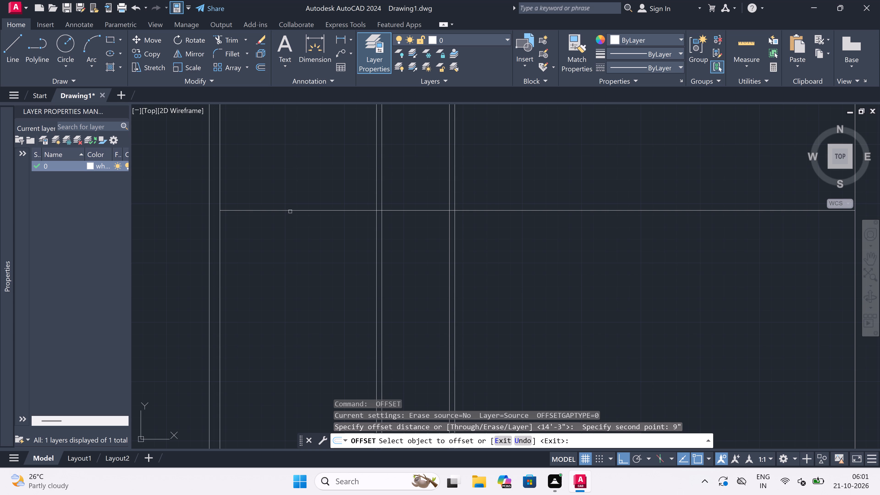
left_click_drag(290, 210, 288, 218)
left_click(274, 280)
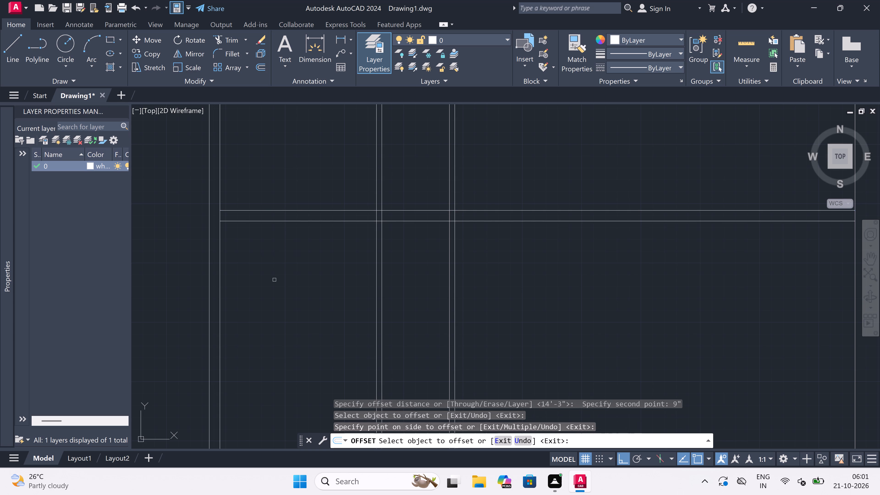
key("Escape")
Extend both lines of the 9" bottom wall to the outer face of the left exterior wall.
key("e")
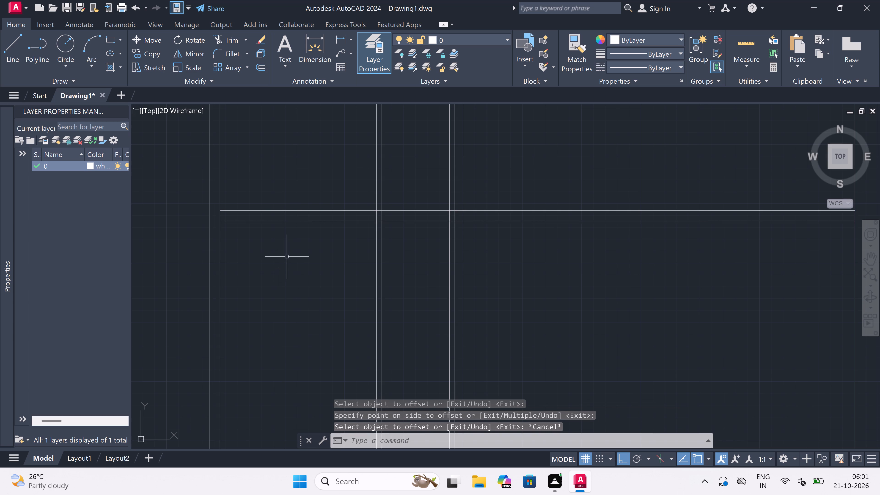
key("x")
key("space")
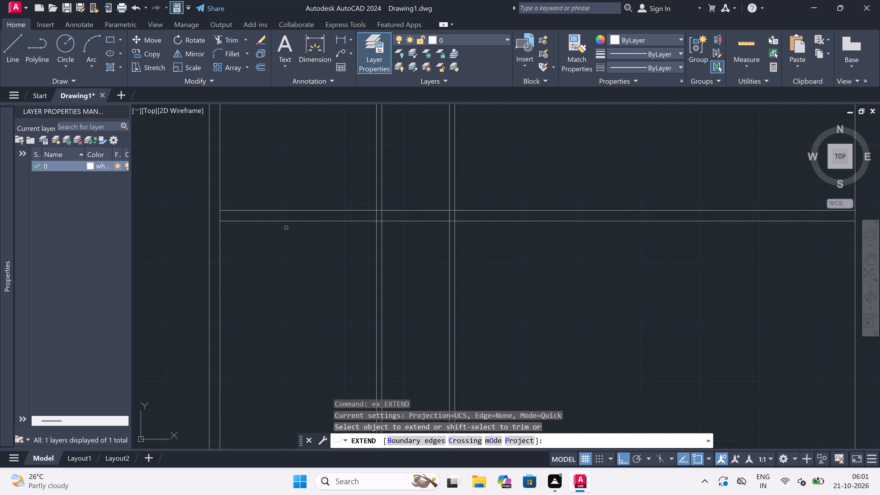
left_click(287, 225)
left_click(280, 206)
scroll(266, 228, "down", 2)
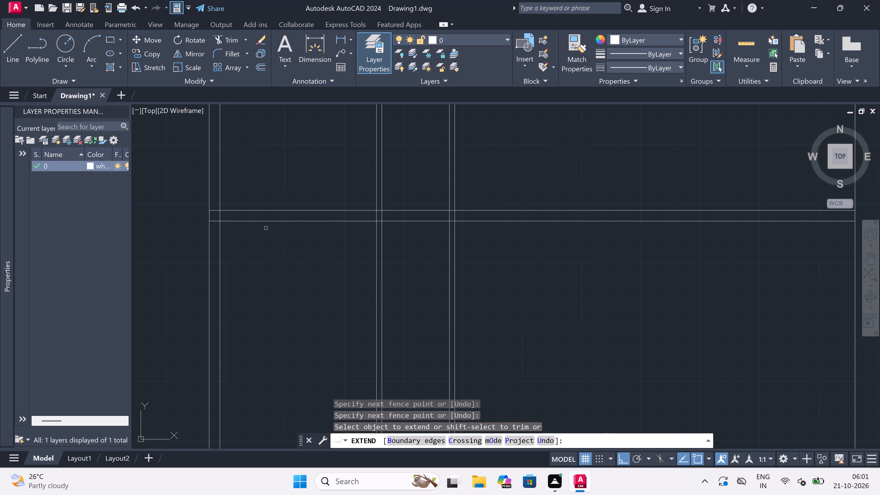
scroll(266, 228, "down", 1)
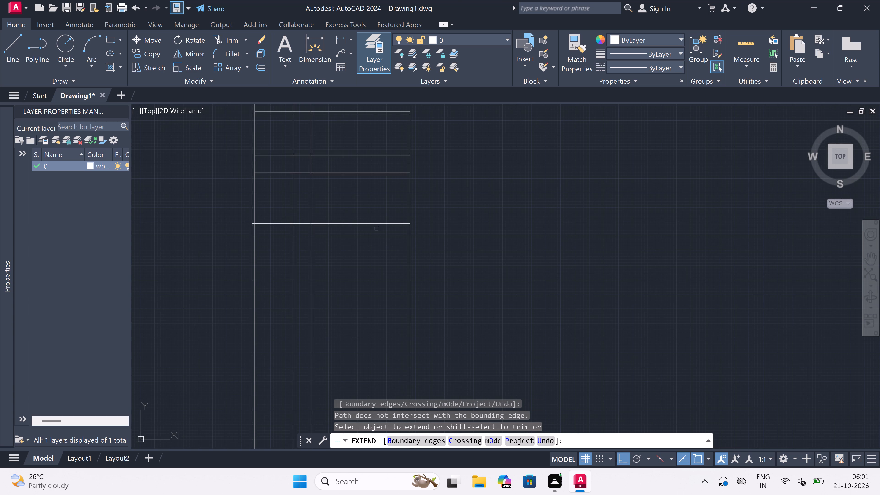
scroll(392, 244, "down", 2)
scroll(392, 243, "up", 3)
left_click(392, 243)
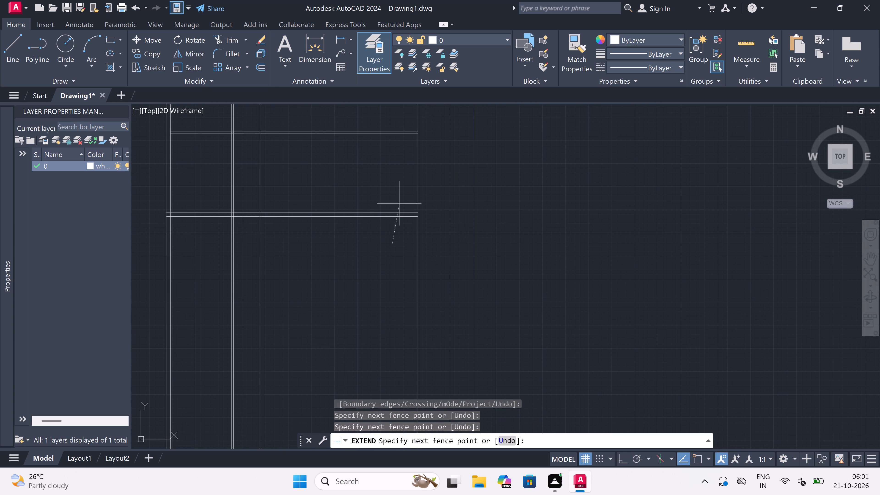
left_click(399, 203)
scroll(350, 265, "down", 2)
key("Escape")
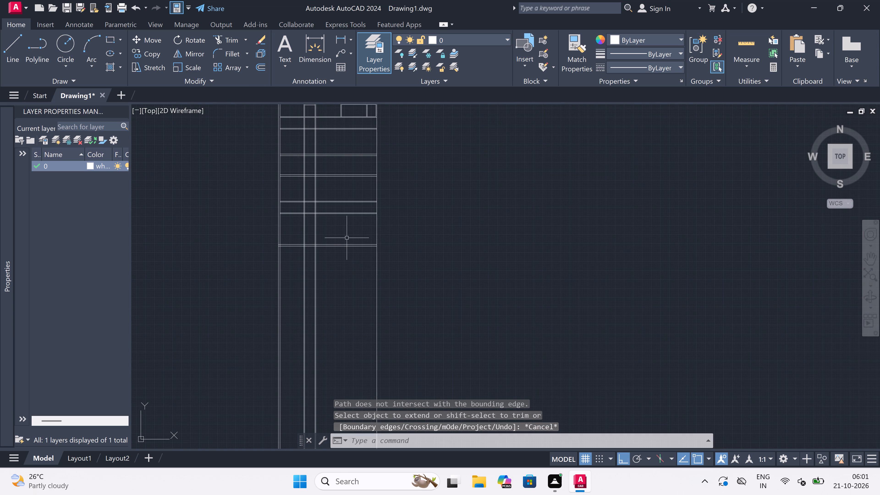
Draw the right wall's inner face line from its lower end in the top room row straight down to the bottom wall's lower line.
scroll(359, 193, "down", 3)
scroll(355, 145, "up", 2)
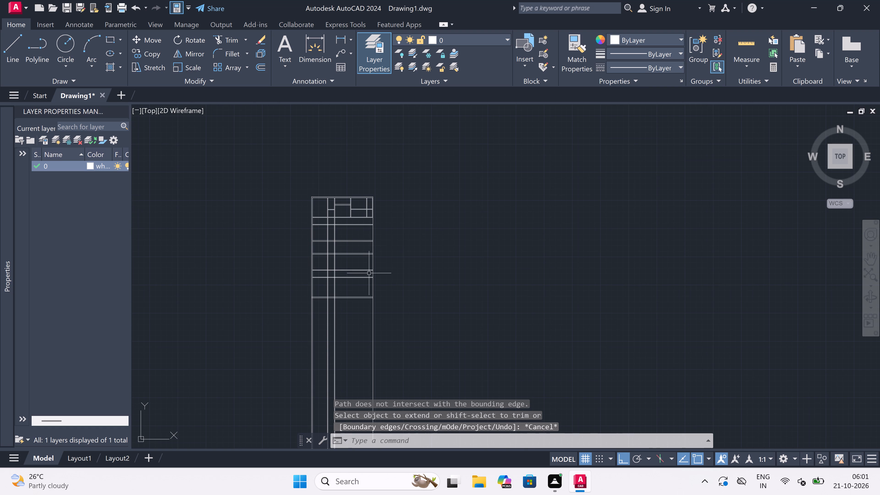
scroll(371, 244, "up", 5)
scroll(373, 195, "down", 2)
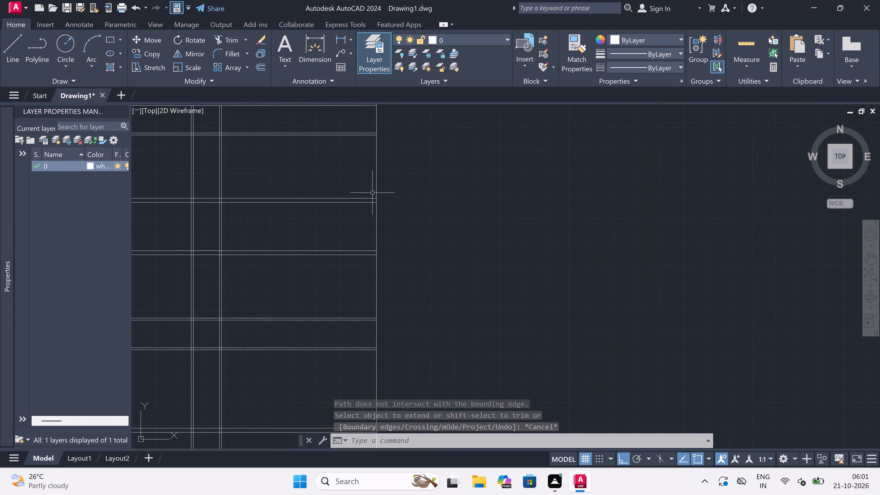
key("l")
key("space")
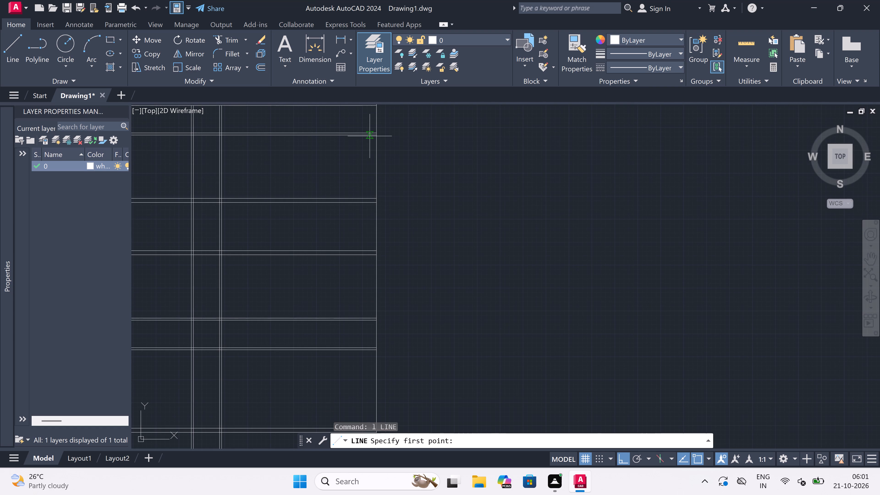
scroll(371, 205, "down", 1)
scroll(374, 156, "up", 2)
scroll(374, 148, "down", 3)
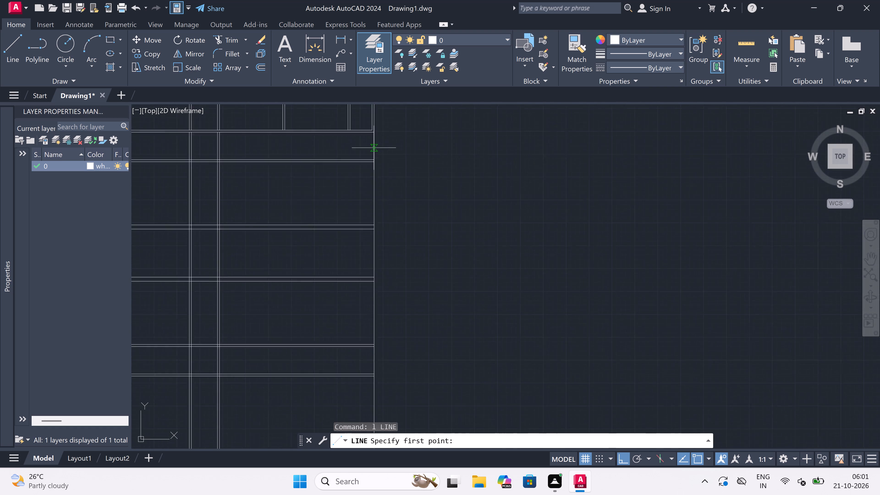
scroll(374, 137, "up", 4)
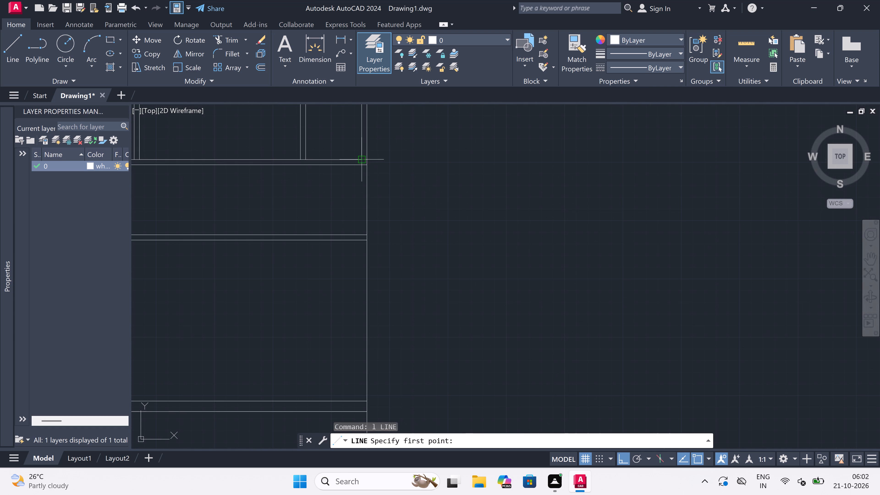
left_click(360, 159)
scroll(360, 159, "down", 4)
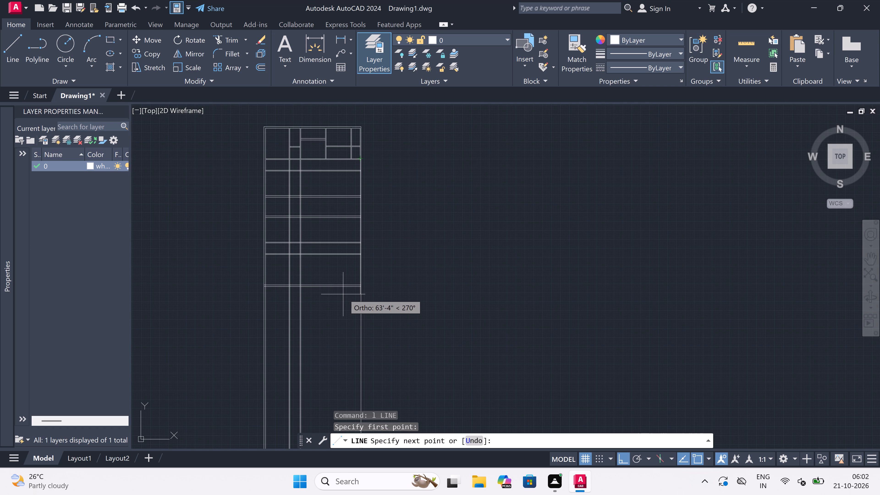
scroll(344, 294, "down", 3)
scroll(341, 340, "up", 3)
scroll(360, 194, "down", 1)
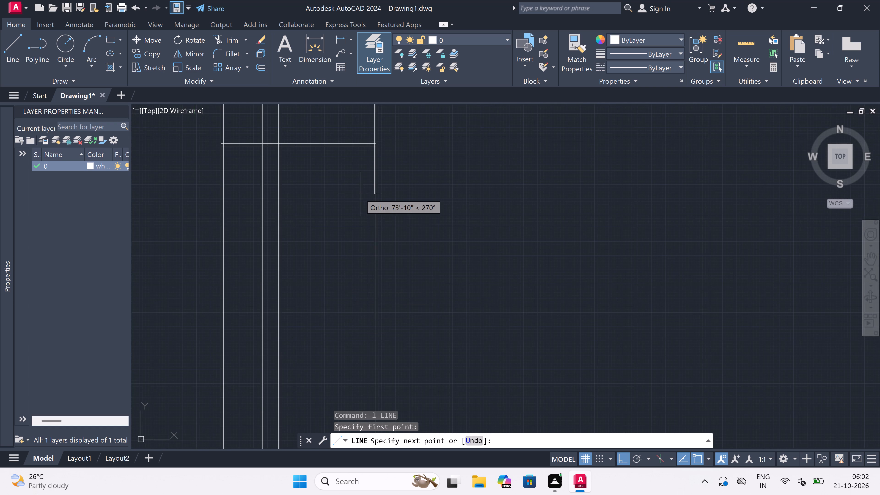
scroll(370, 149, "up", 5)
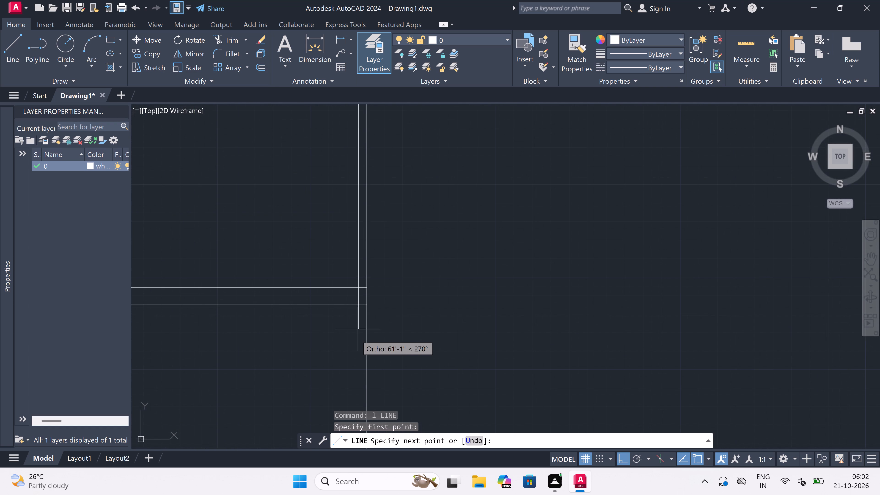
scroll(359, 303, "up", 3)
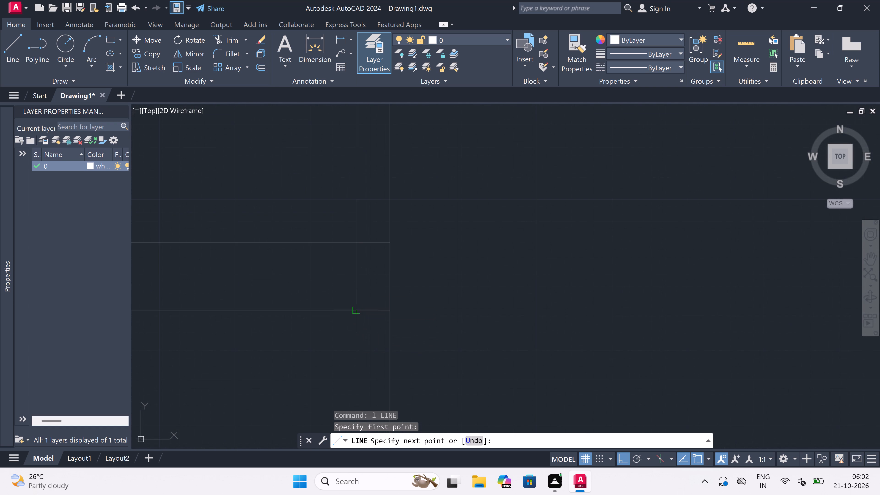
left_click(355, 313)
key("Escape")
Trim the overlapping inner wall lines at the lower-right corner of the plan.
key("t")
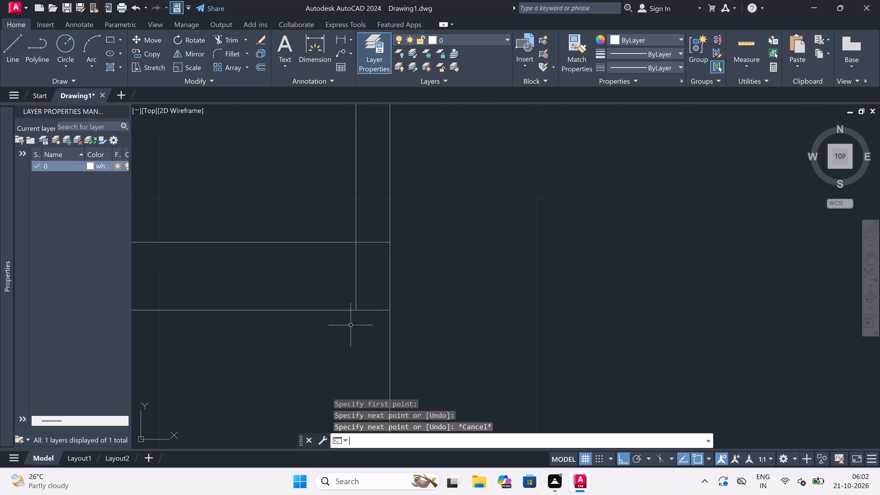
key("r")
key("space")
left_click(341, 311)
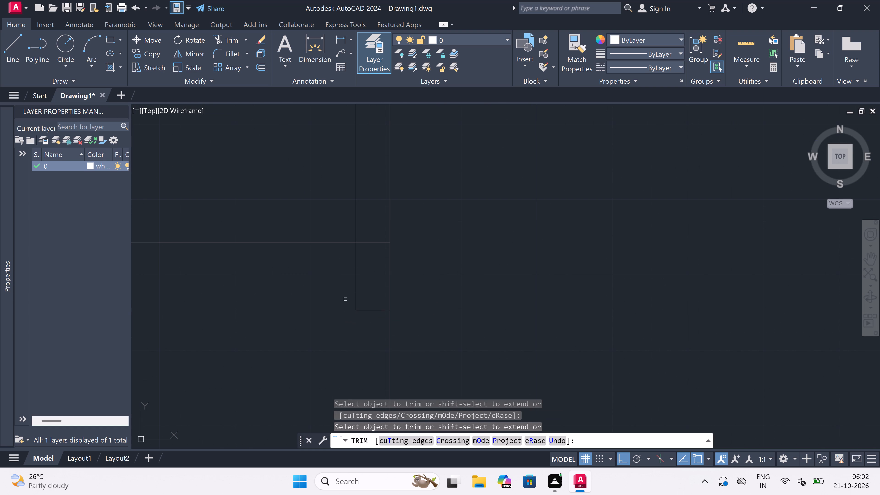
key("ctrl+z")
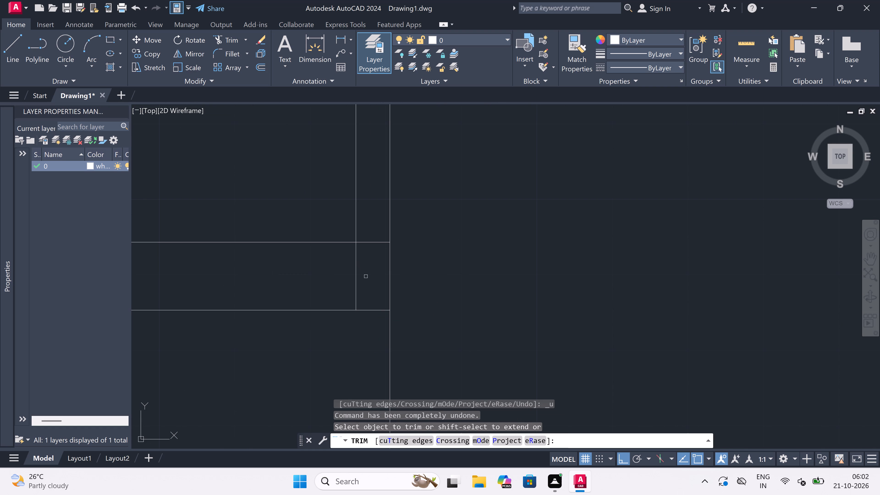
left_click(360, 289)
left_click(331, 276)
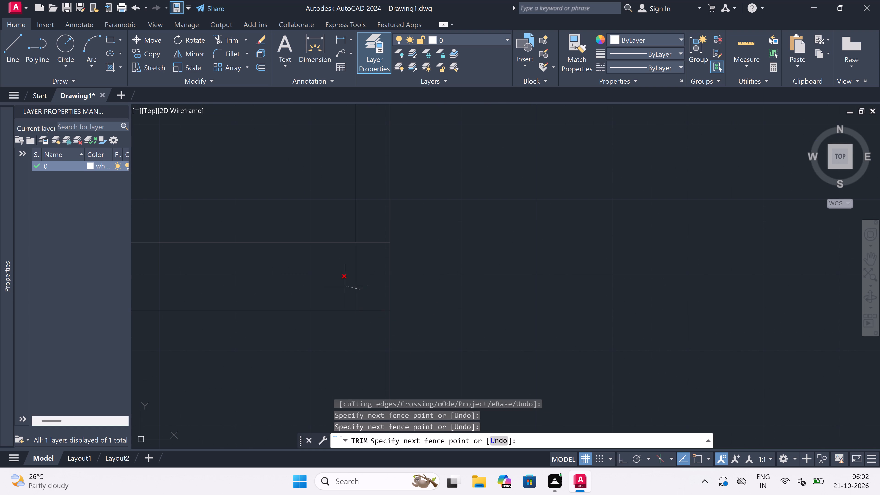
left_click(353, 269)
left_click(364, 231)
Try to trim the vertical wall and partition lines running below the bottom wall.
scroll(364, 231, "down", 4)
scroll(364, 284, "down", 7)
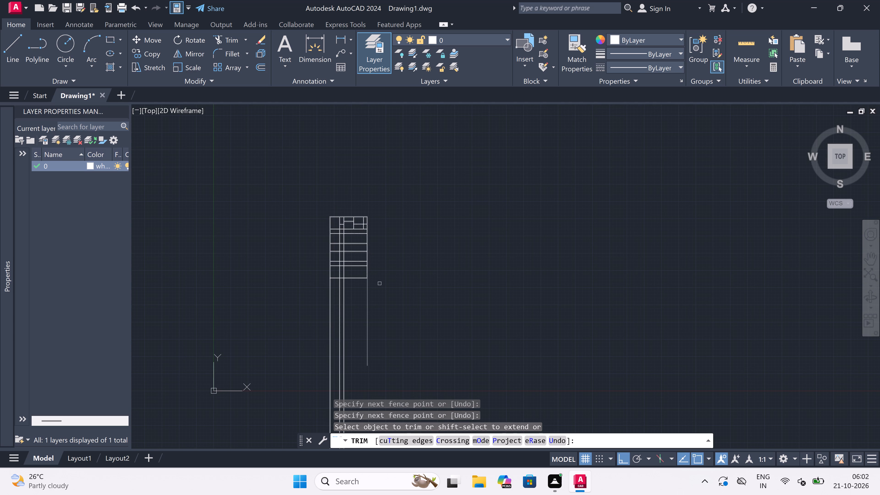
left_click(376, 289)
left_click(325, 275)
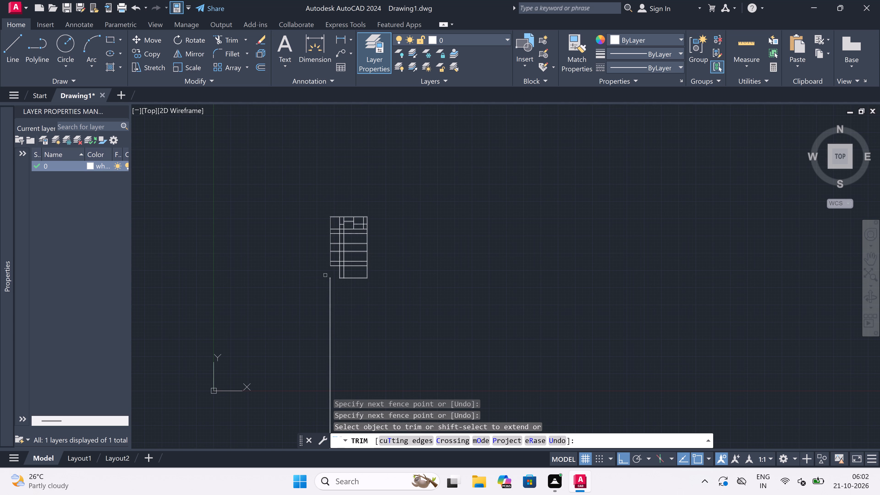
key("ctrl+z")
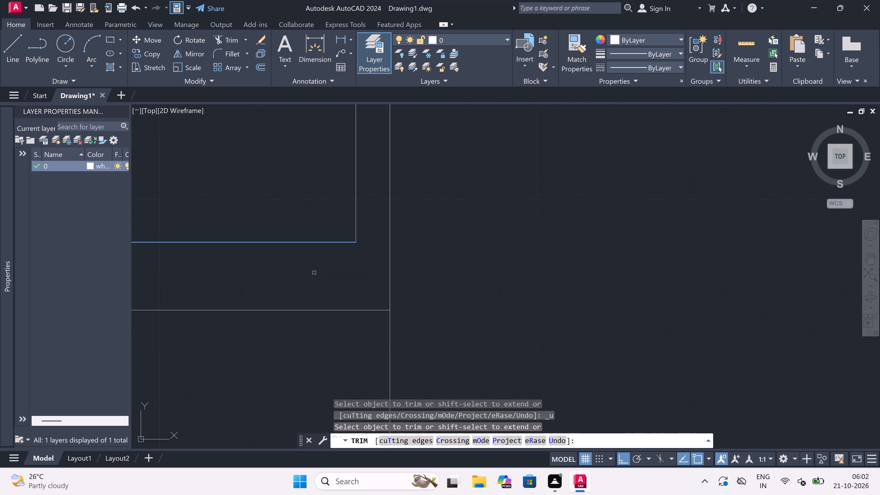
Trim all vertical wall and partition lines that run below the bottom wall's outer line.
scroll(418, 272, "down", 9)
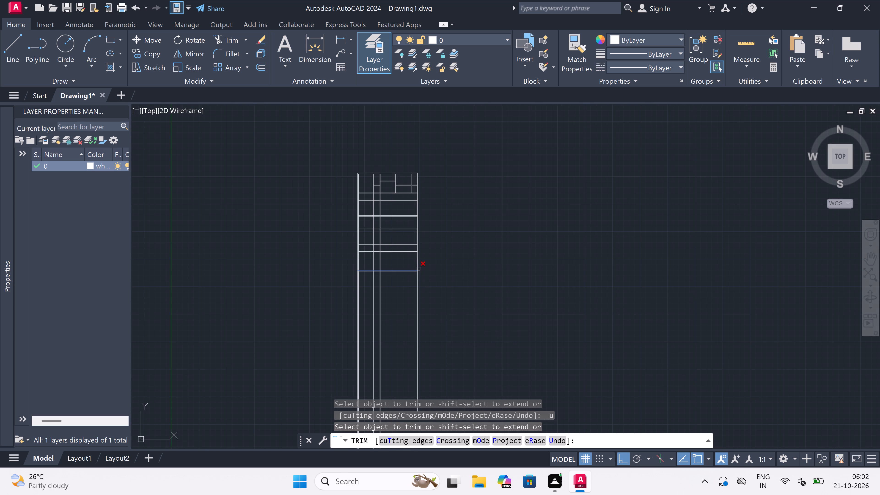
scroll(423, 282, "up", 2)
left_click(423, 277)
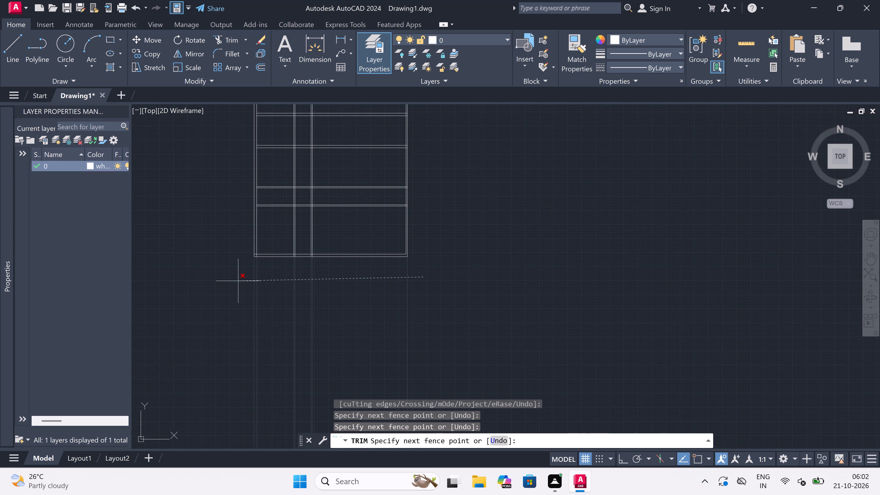
left_click(233, 280)
Trim the overlapping lines at the lower-left wall corner and the two vertical partitions' ends inside the bottom wall's thickness.
scroll(249, 262, "up", 2)
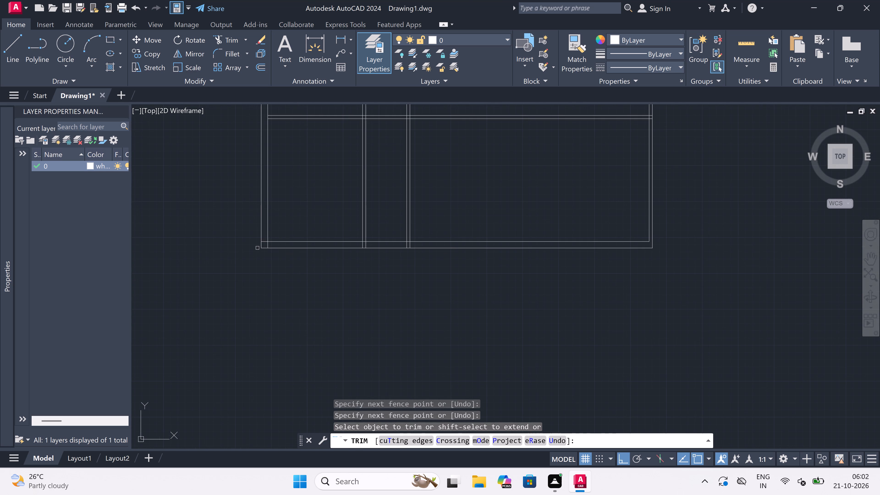
scroll(264, 239, "up", 5)
left_click(264, 239)
left_click(257, 301)
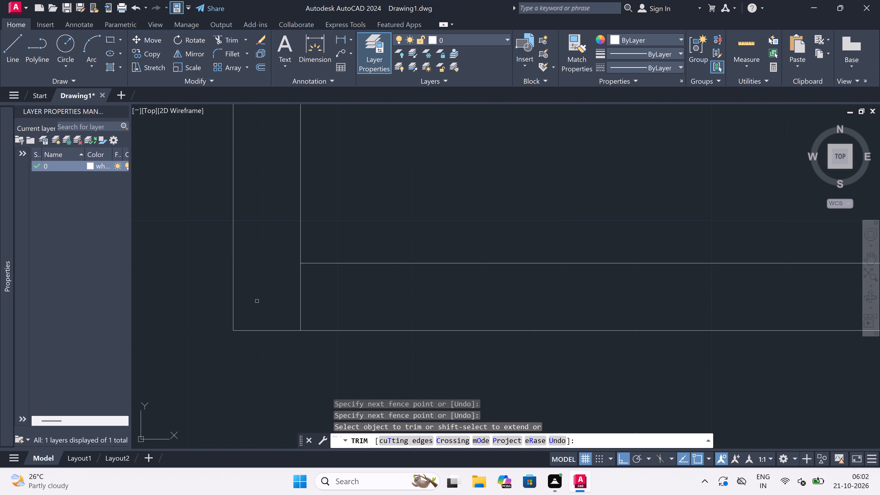
left_click(258, 294)
scroll(364, 293, "down", 5)
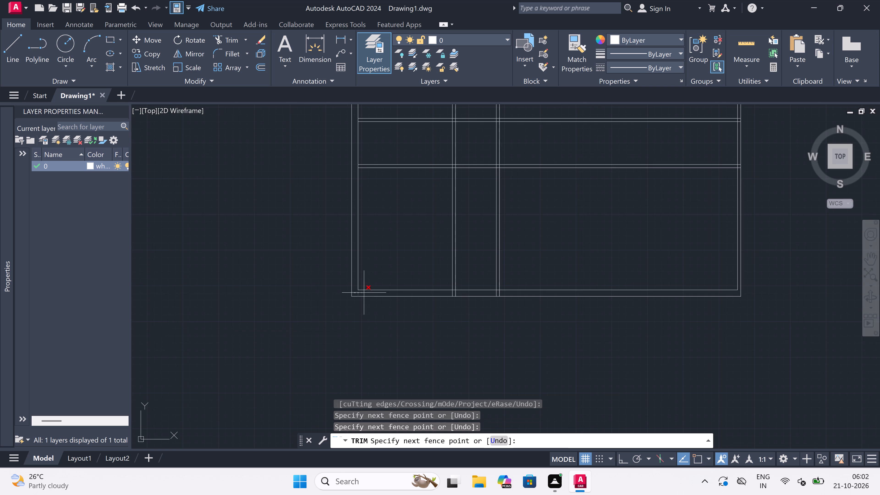
scroll(476, 294, "up", 5)
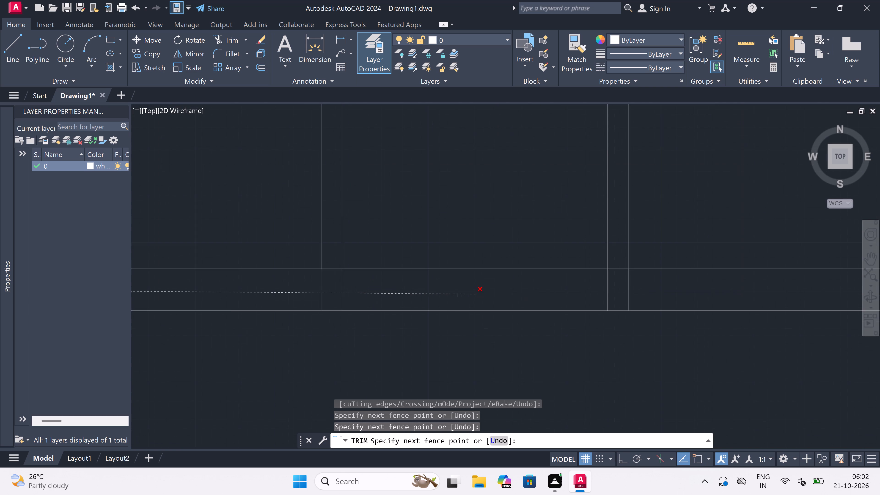
double_click(476, 293)
left_click(546, 291)
scroll(547, 291, "down", 2)
double_click(671, 294)
scroll(382, 279, "down", 3)
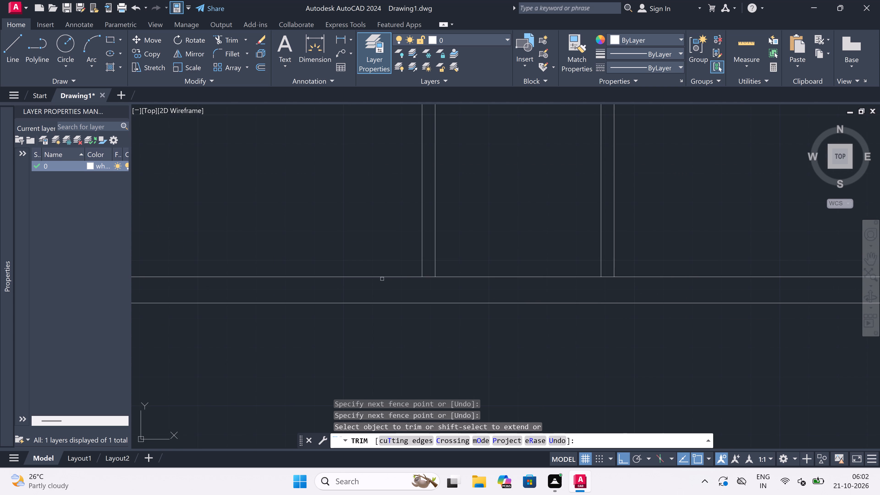
Trim the right-hand vertical partition's two lines out of the narrow row directly below the top rooms.
scroll(382, 279, "down", 2)
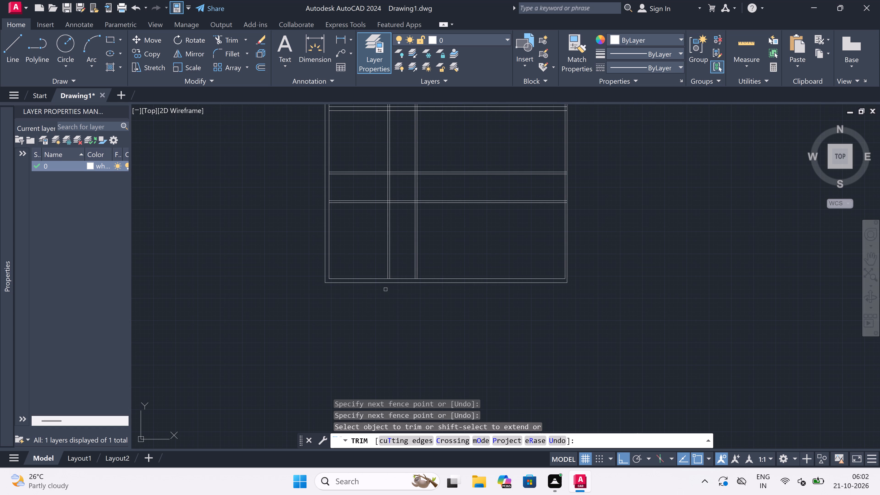
scroll(385, 289, "down", 3)
scroll(389, 250, "up", 2)
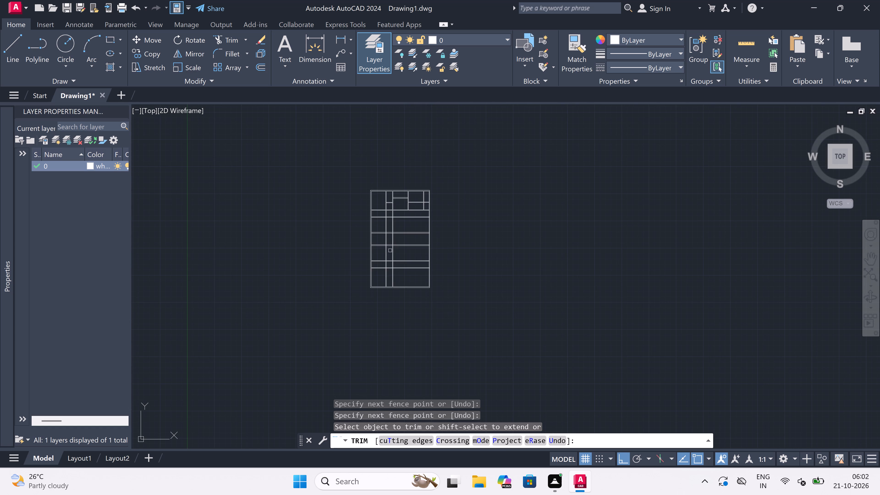
scroll(389, 250, "down", 2)
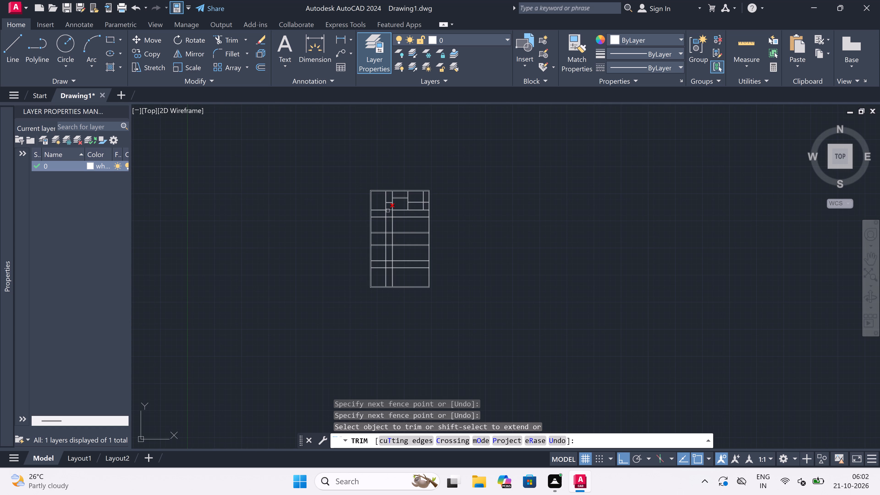
scroll(388, 210, "up", 3)
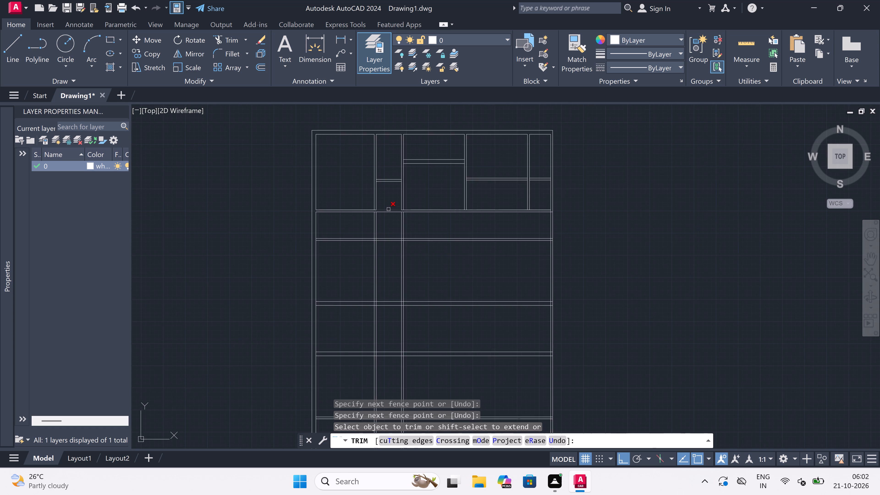
scroll(389, 209, "up", 1)
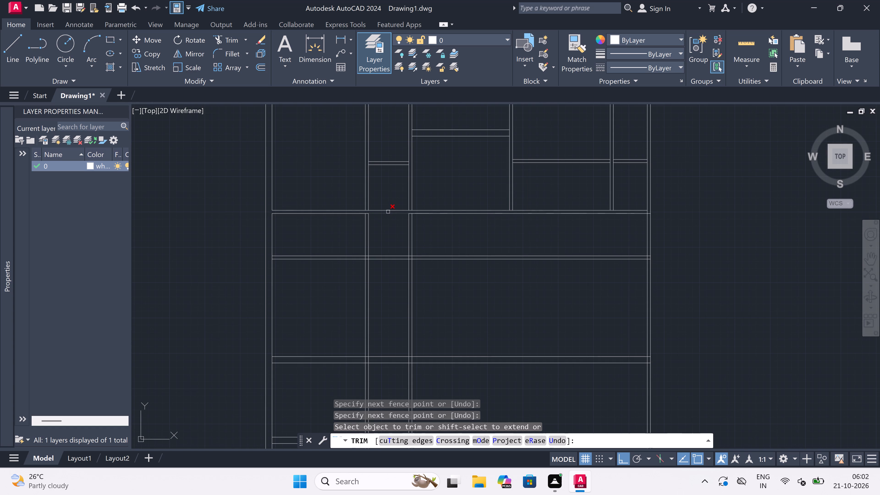
scroll(388, 212, "up", 1)
left_click(378, 237)
left_click(446, 248)
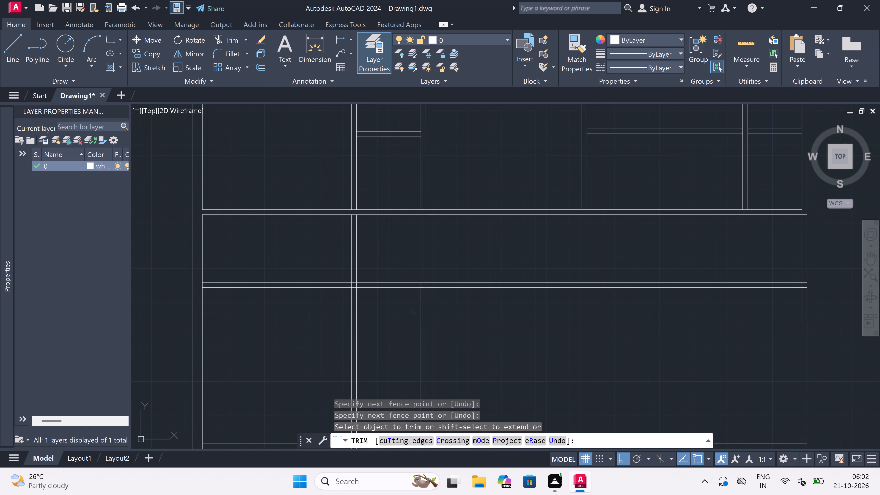
Trim the left-hand vertical partition's two lines out of the room row directly below the narrow upper row.
scroll(415, 312, "up", 2)
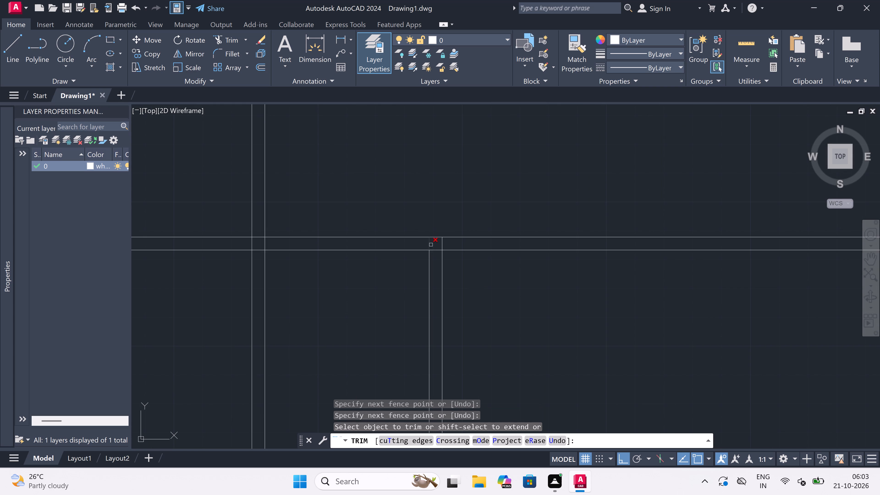
scroll(431, 245, "down", 4)
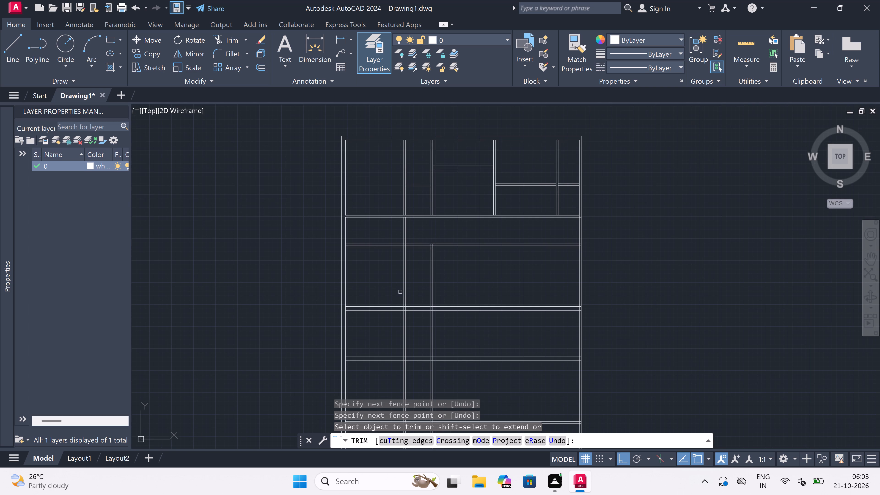
scroll(400, 292, "up", 1)
left_click(400, 292)
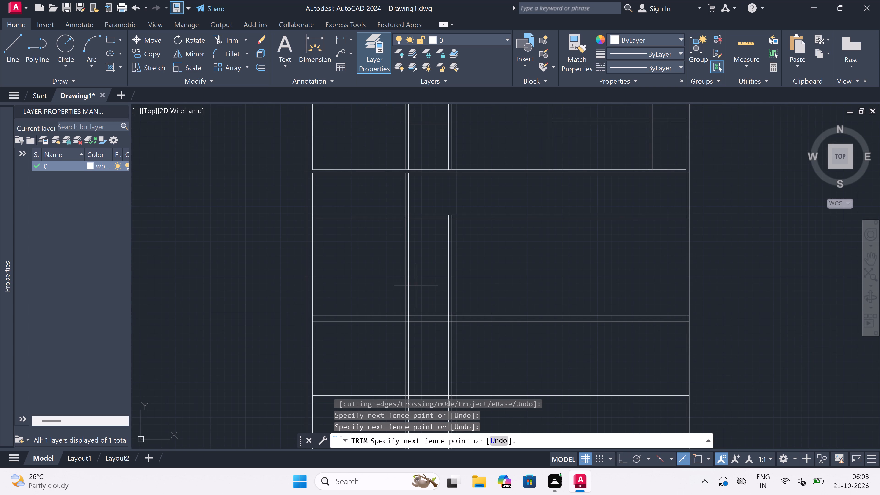
left_click(420, 285)
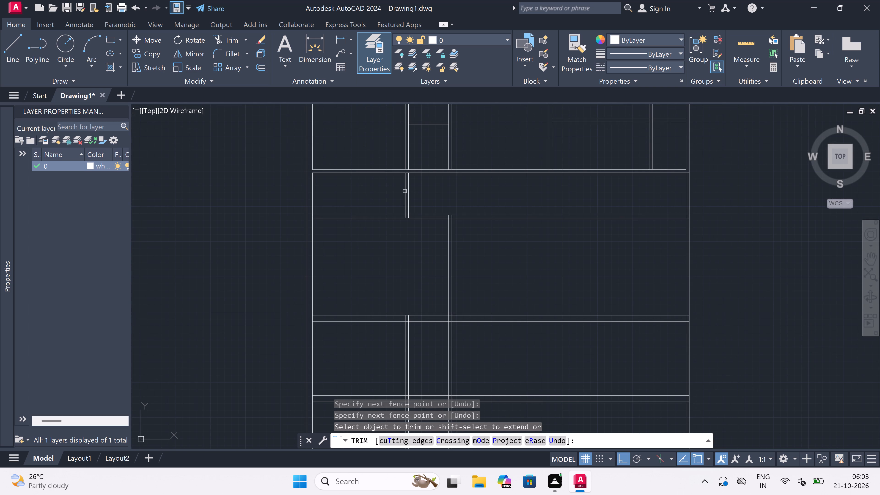
Trim both vertical partitions' line ends inside the thickness of the horizontal partition below the narrow upper row.
scroll(415, 208, "up", 4)
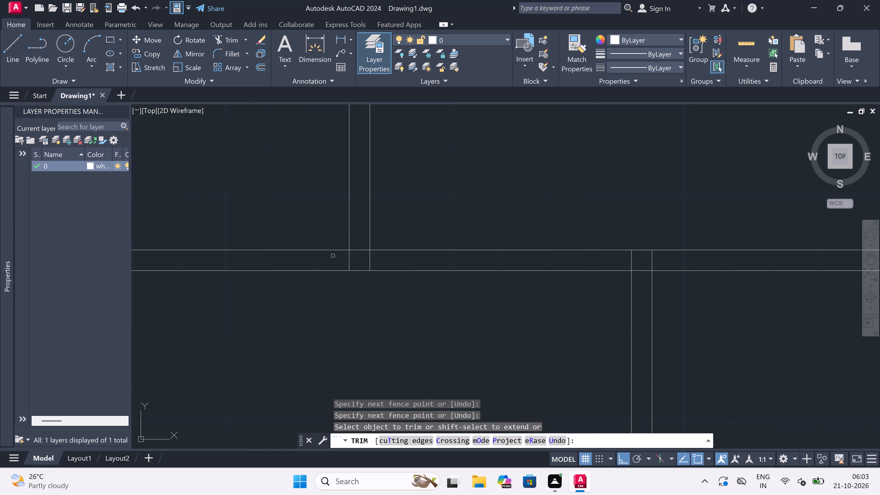
left_click(333, 257)
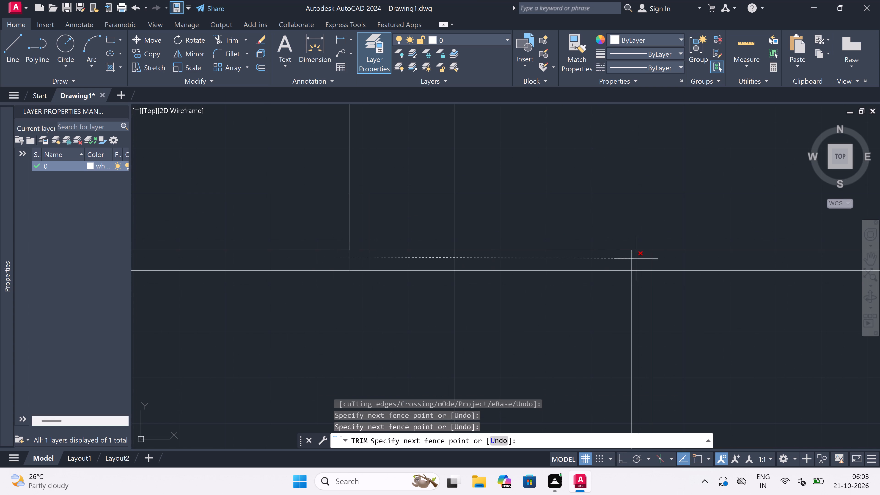
left_click(659, 254)
scroll(522, 232, "down", 6)
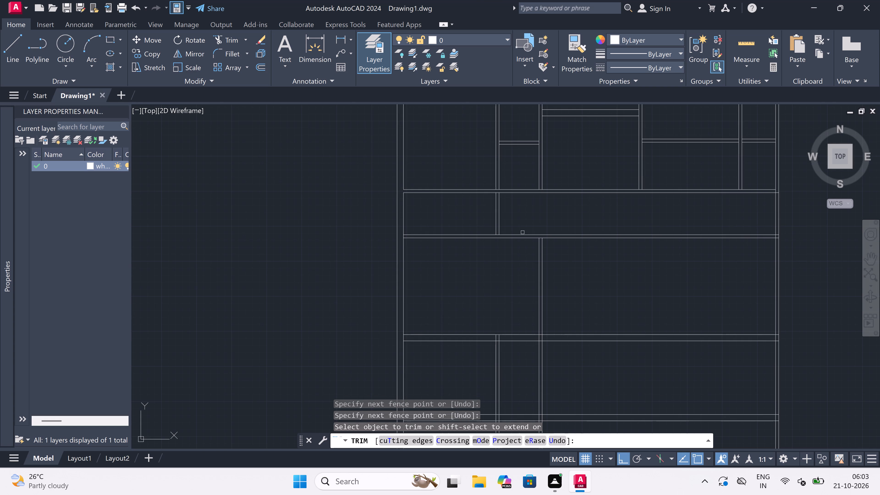
Trim both vertical partitions' lines inside the thickness of the upper of the two thicker horizontal walls across the middle of the plan.
scroll(494, 344, "up", 4)
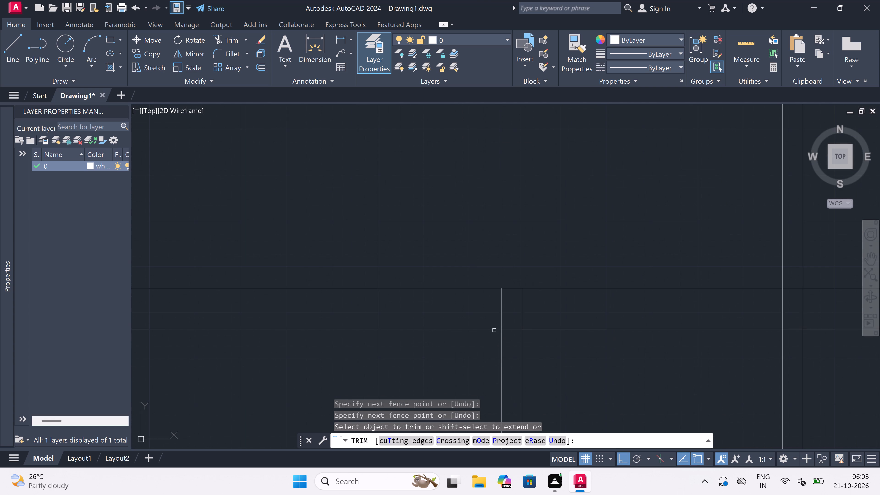
left_click(485, 310)
scroll(501, 302, "down", 1)
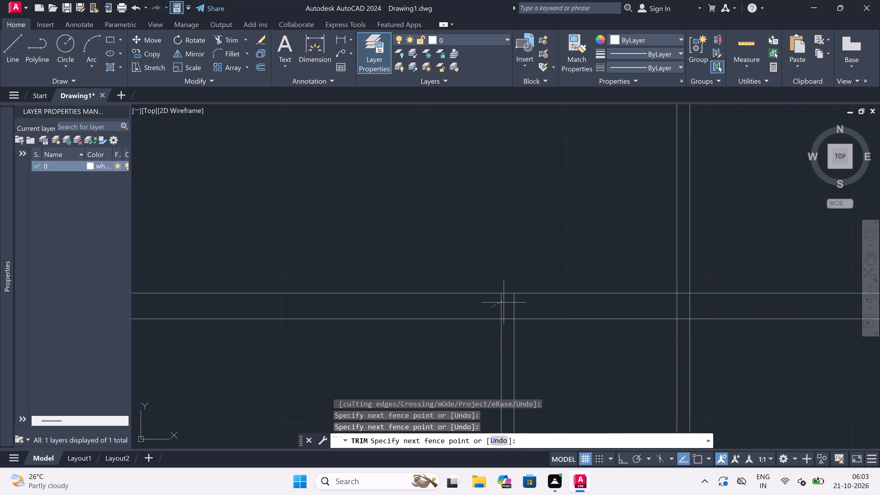
left_click(709, 306)
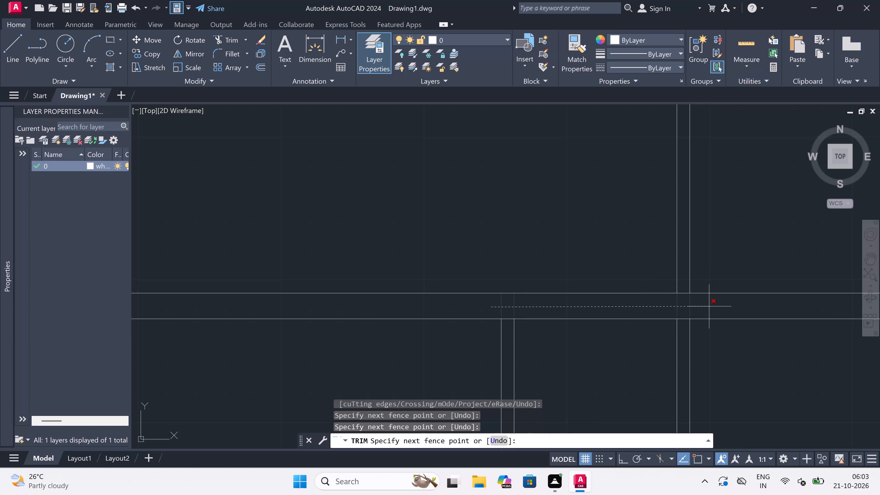
scroll(396, 245, "down", 3)
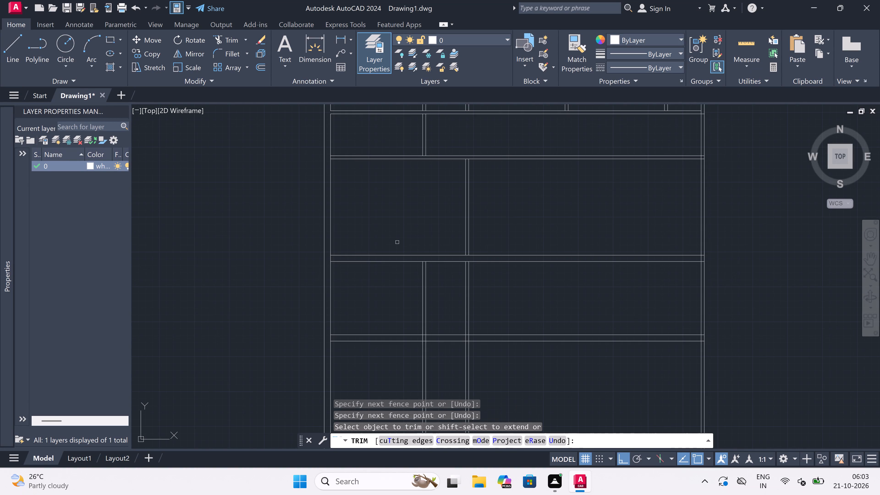
Trim the left-hand vertical partition's two lines out of all rows below the upper thick horizontal wall.
scroll(397, 242, "down", 1)
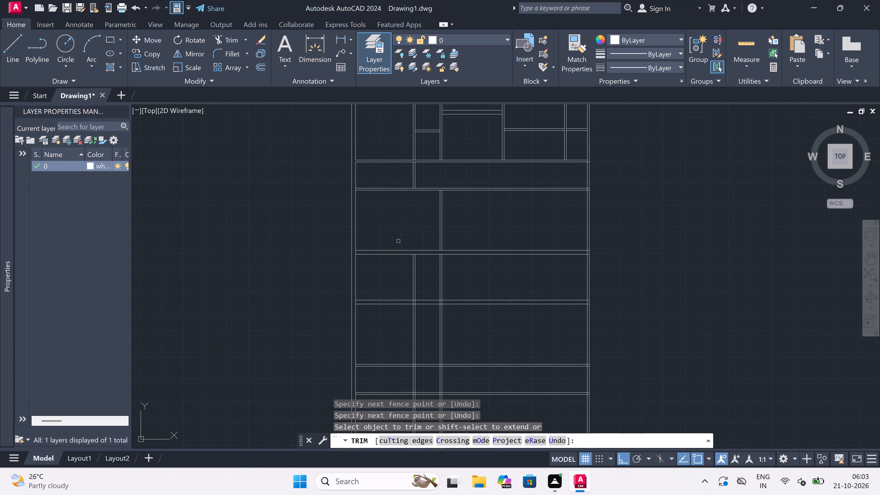
scroll(398, 241, "down", 1)
scroll(401, 266, "up", 2)
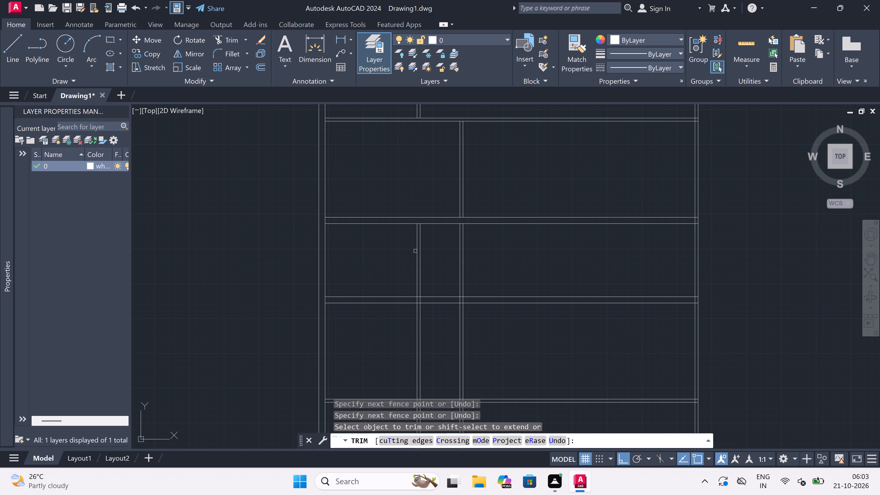
left_click(415, 251)
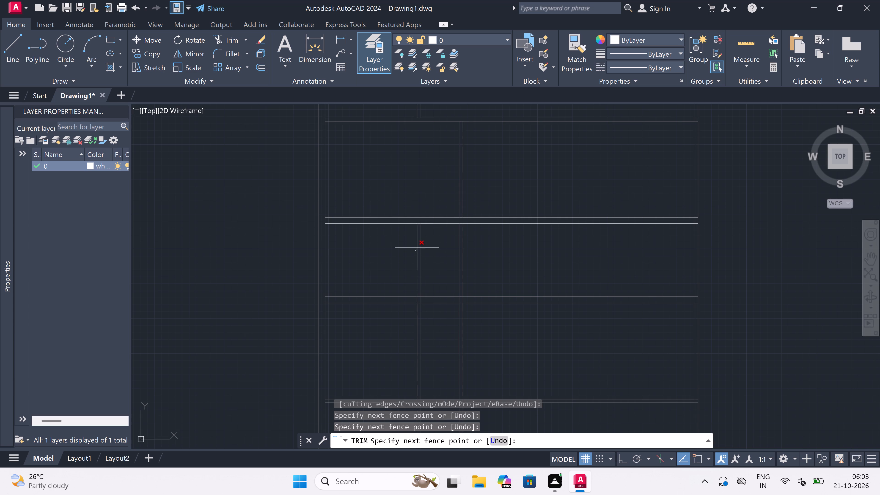
scroll(417, 248, "down", 1)
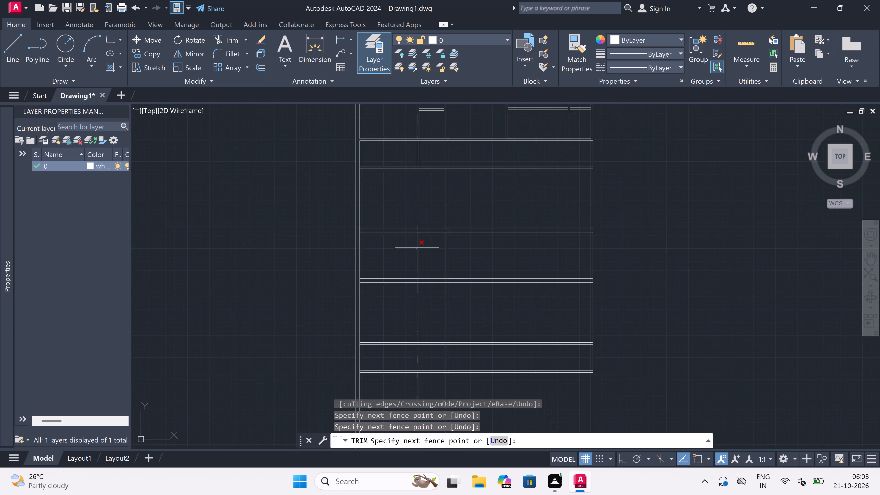
scroll(417, 248, "down", 1)
scroll(418, 247, "up", 5)
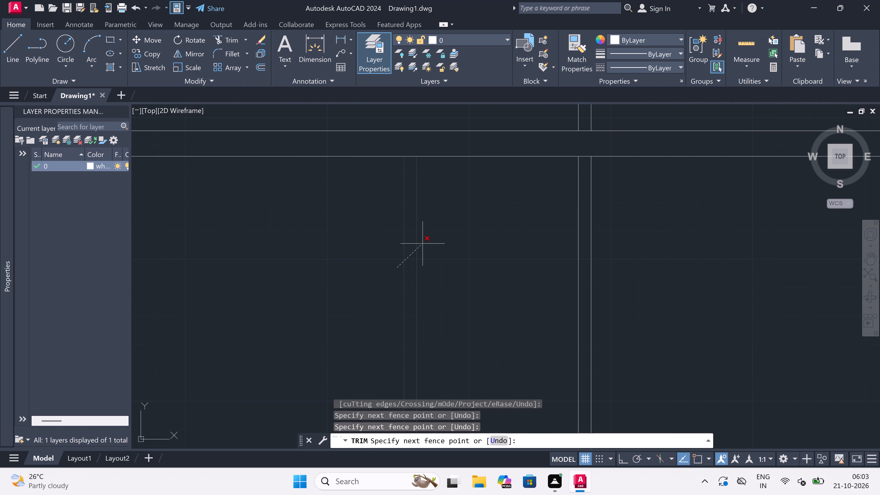
double_click(431, 238)
scroll(431, 237, "down", 6)
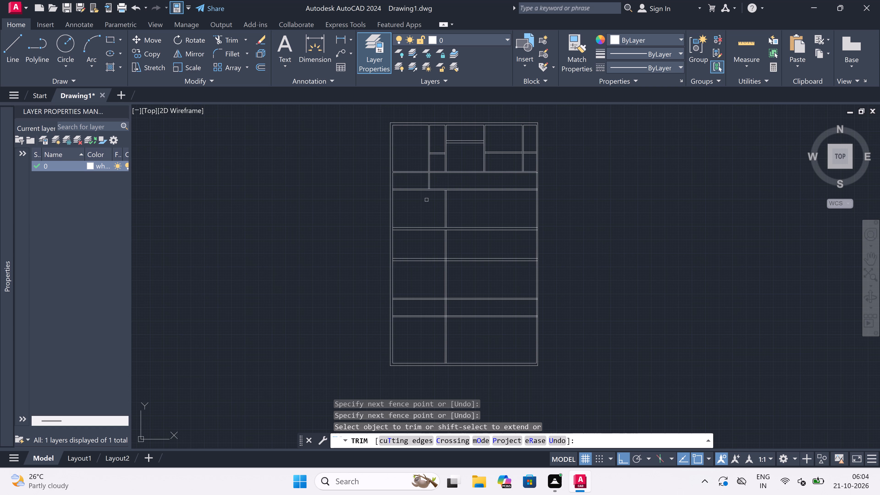
Trim the remaining vertical partition's two lines out of the row between the two thicker horizontal walls.
scroll(423, 212, "up", 3)
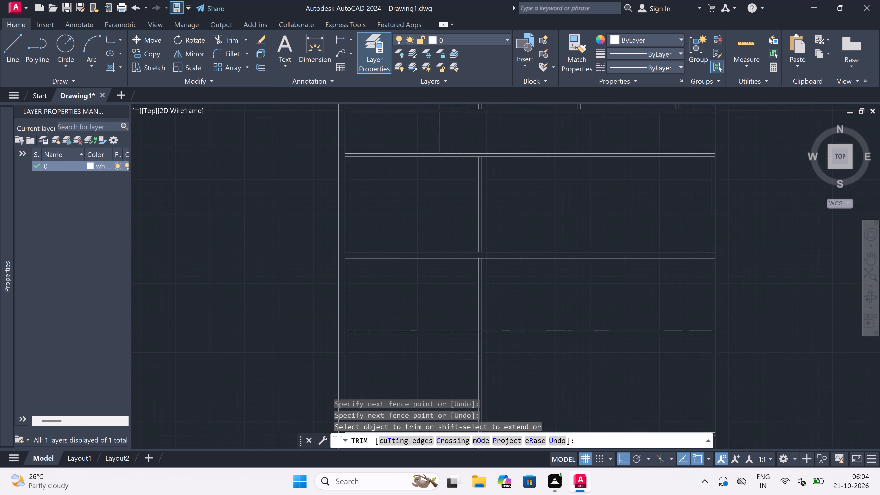
scroll(423, 212, "down", 1)
scroll(421, 269, "down", 3)
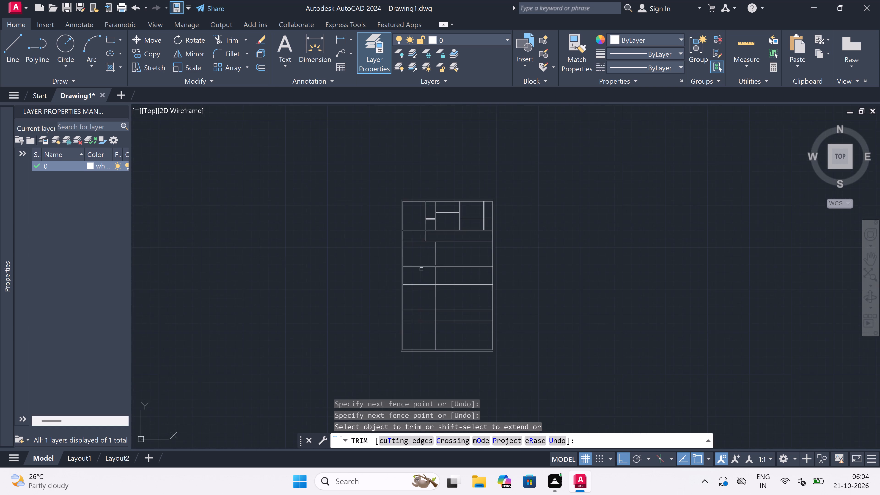
scroll(421, 269, "up", 2)
scroll(422, 269, "down", 1)
scroll(426, 273, "up", 2)
left_click(426, 273)
left_click(474, 269)
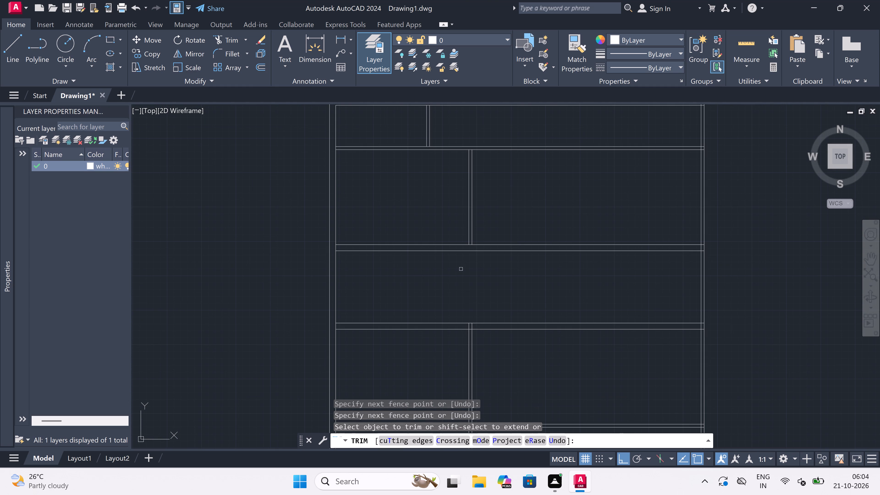
Trim the vertical partition's two lines out of the narrow row above the bottom rooms.
scroll(434, 262, "down", 2)
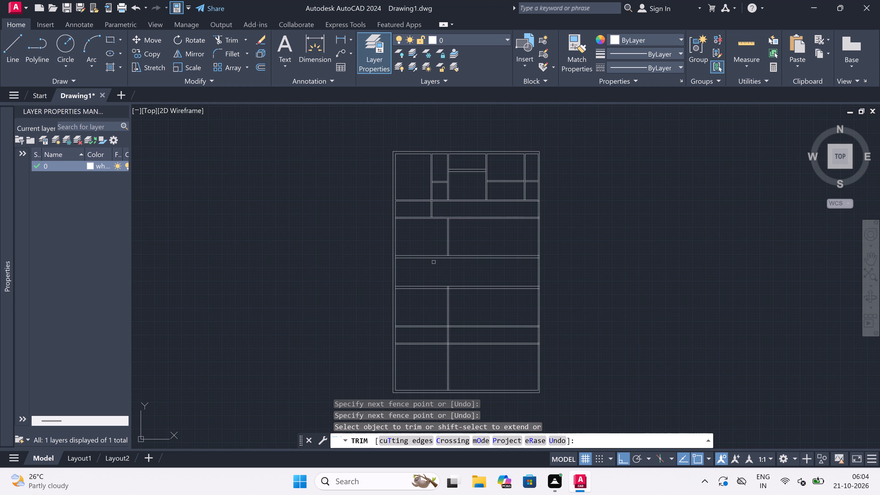
scroll(441, 289, "down", 1)
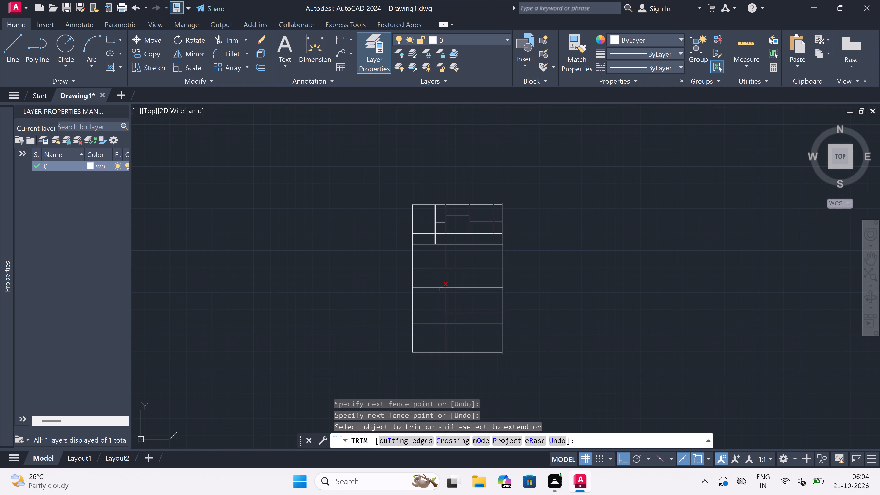
scroll(444, 326, "up", 3)
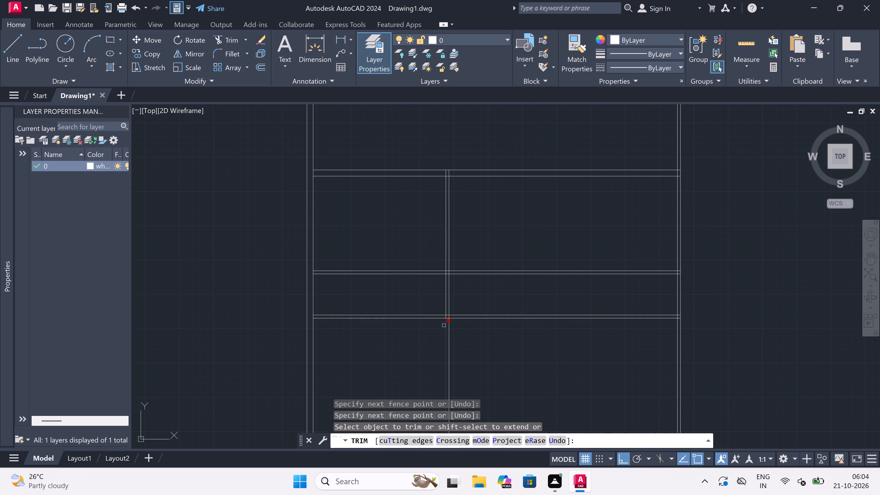
left_click(426, 301)
left_click(459, 297)
Trim the bottom wall's inner line between the vertical partition's two lines to open their junction.
scroll(438, 254, "down", 3)
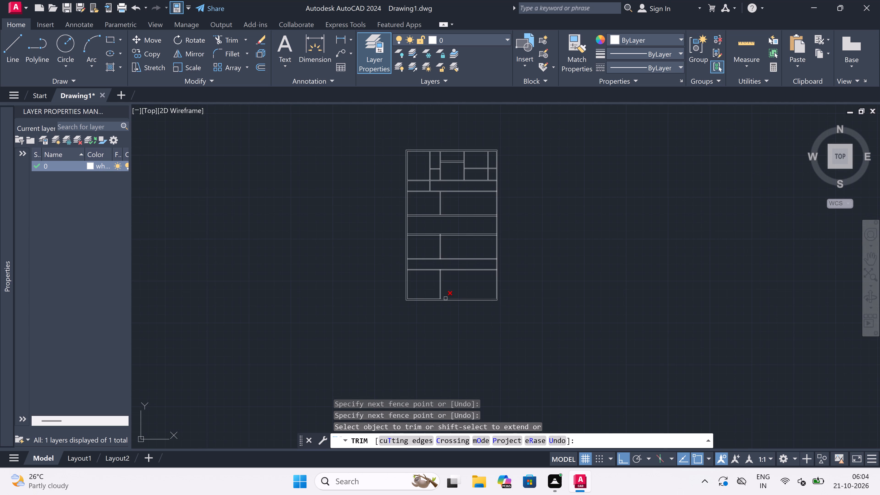
scroll(446, 298, "up", 4)
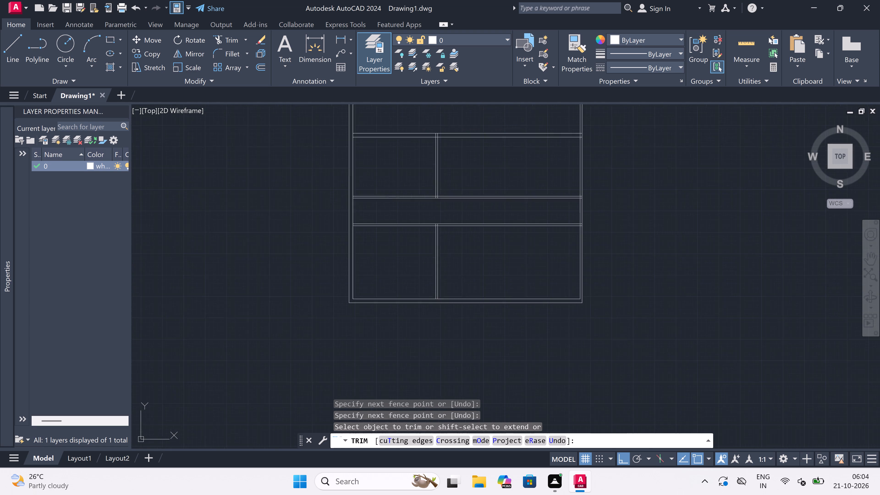
scroll(436, 296, "up", 1)
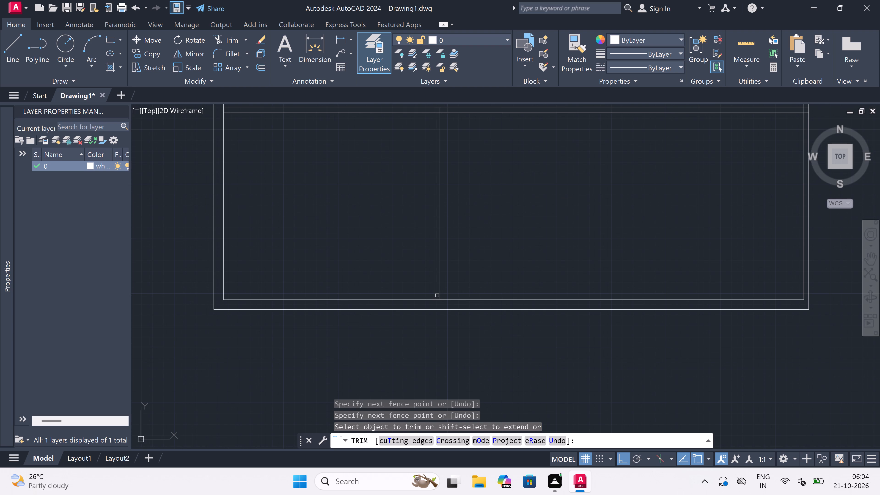
scroll(437, 295, "up", 2)
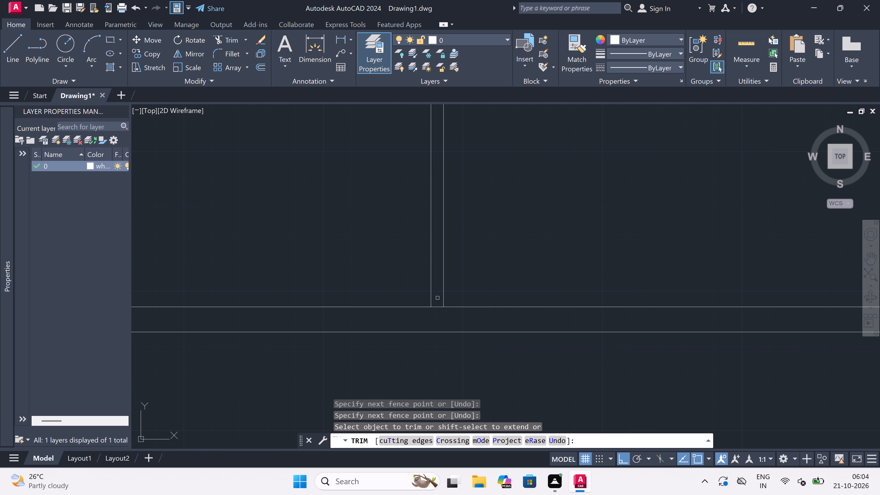
left_click(437, 300)
left_click(435, 312)
Open the junction above the bottom rooms by trimming the vertical partition's overlapping ends and the horizontal partition's lower line between them.
scroll(435, 310, "down", 5)
scroll(439, 263, "up", 3)
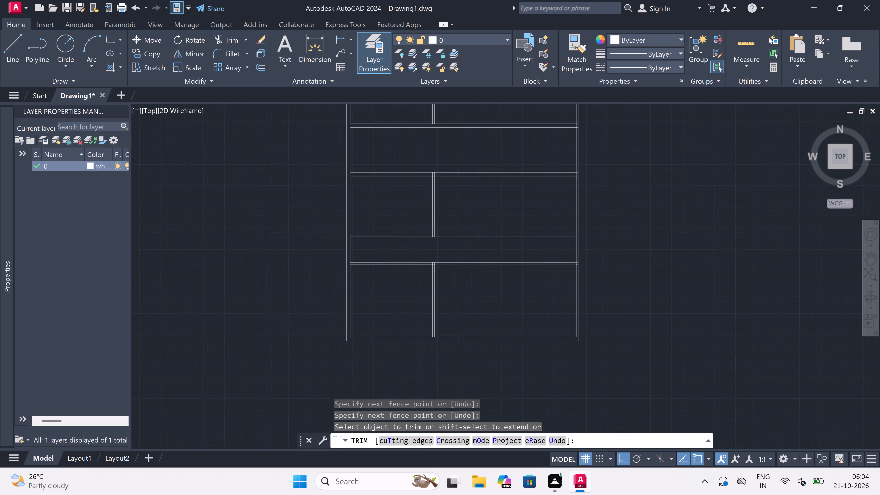
scroll(425, 264, "up", 6)
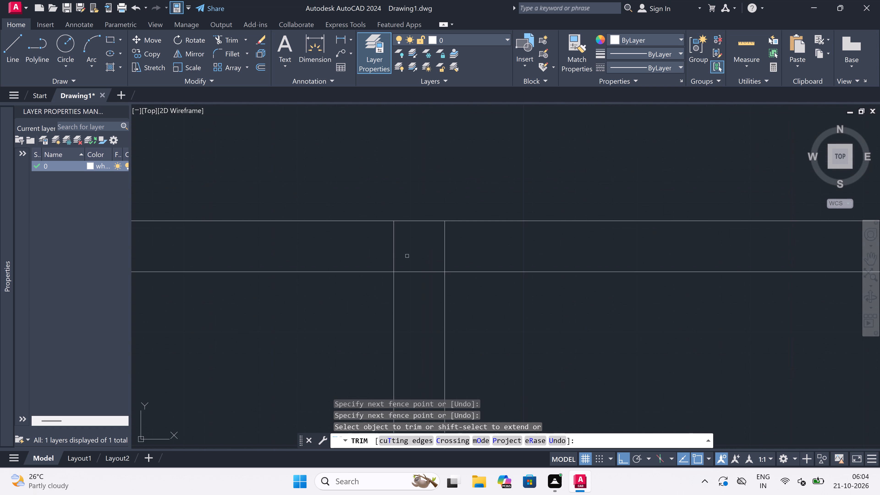
left_click_drag(377, 244, 381, 243)
left_click(474, 242)
left_click(430, 258)
left_click(429, 303)
Trim the vertical partition's two overlapping ends out of the horizontal partition along the upper side of the narrow row above the bottom rooms.
scroll(427, 288, "down", 5)
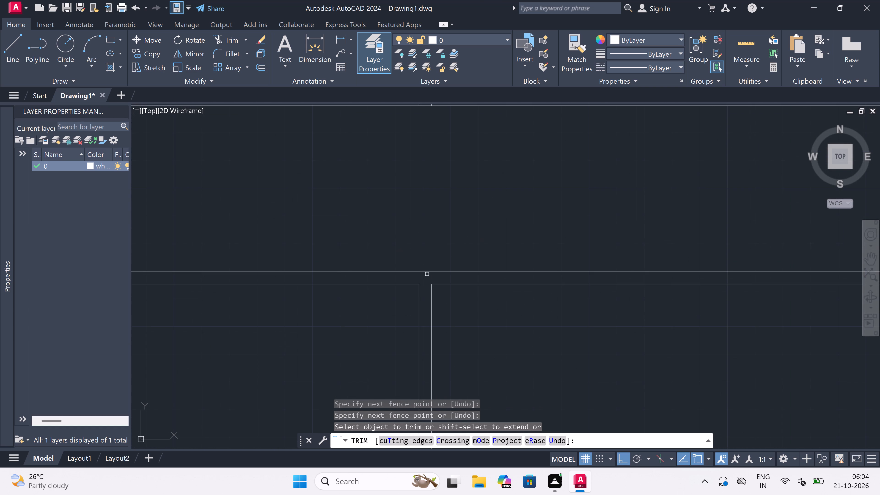
scroll(427, 255, "down", 6)
scroll(428, 243, "up", 9)
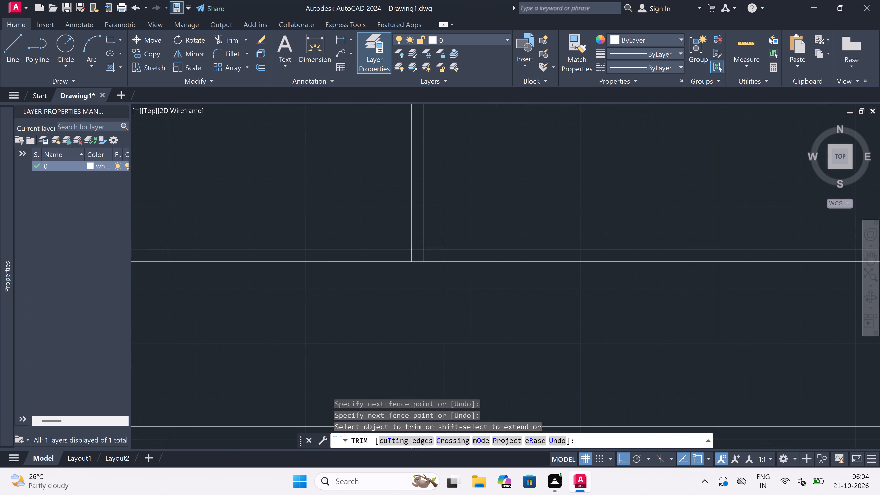
scroll(366, 273, "up", 2)
left_click(367, 272)
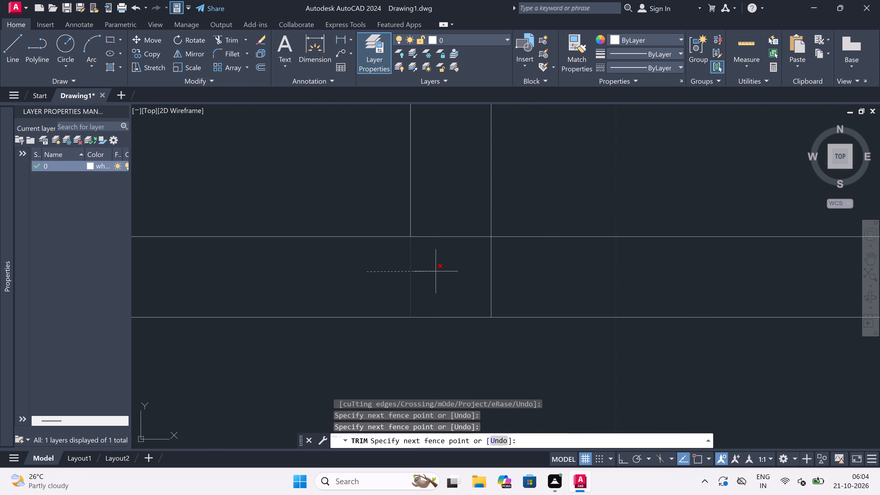
left_click(502, 271)
Open that vertical partition's junctions at both ends by trimming the adjoining horizontal lines between its faces and its ends inside the thick wall above.
left_click(452, 260)
scroll(453, 230, "down", 6)
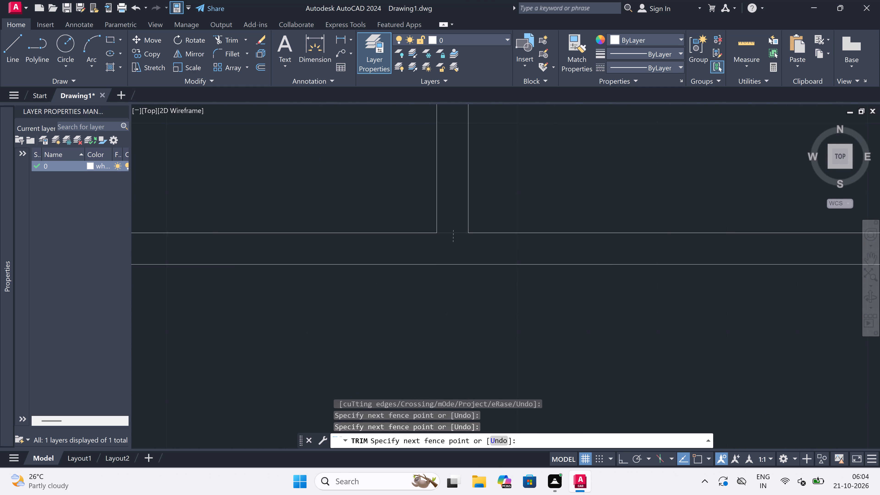
scroll(453, 230, "down", 3)
scroll(452, 173, "up", 6)
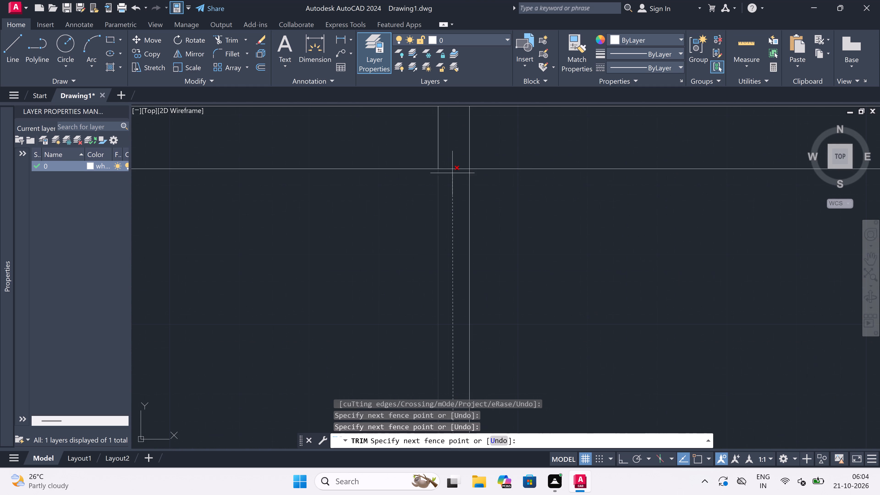
left_click(457, 162)
left_click(478, 126)
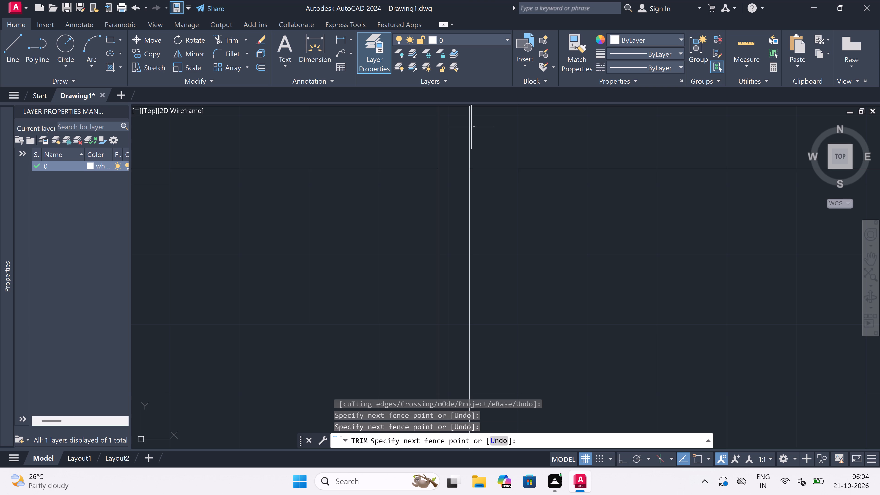
left_click(375, 144)
scroll(447, 187, "down", 10)
scroll(435, 219, "down", 2)
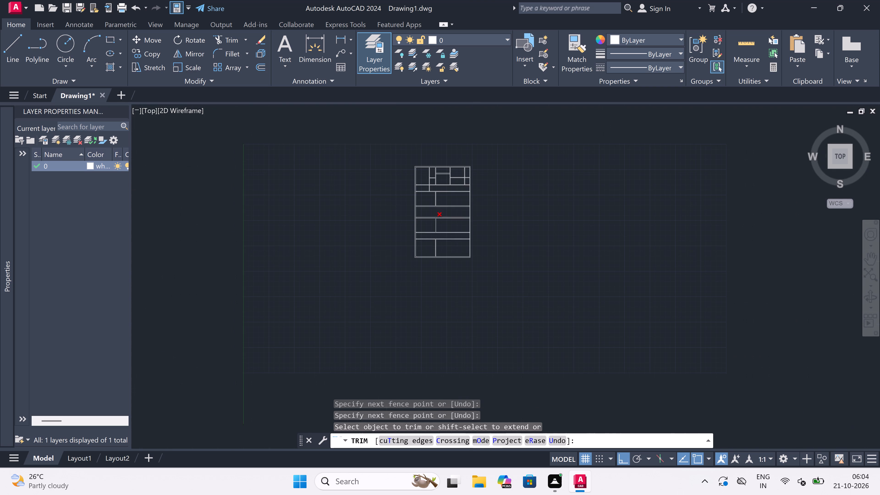
scroll(440, 202, "up", 3)
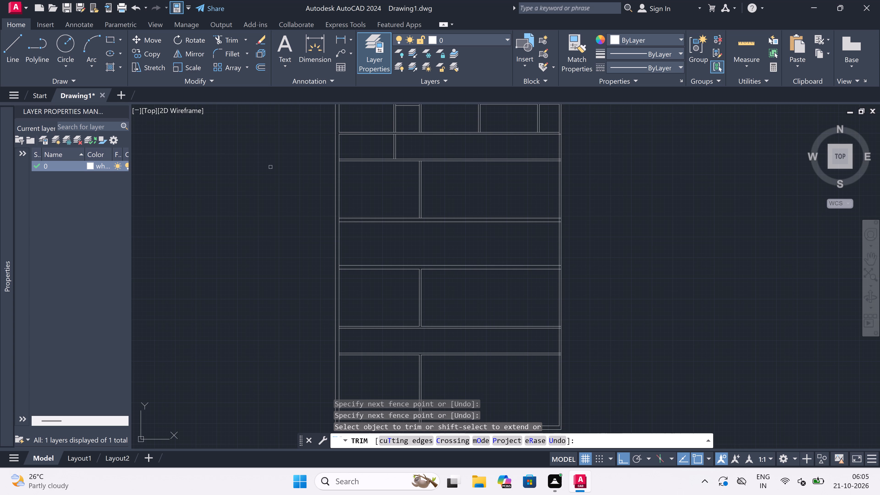
key("Escape")
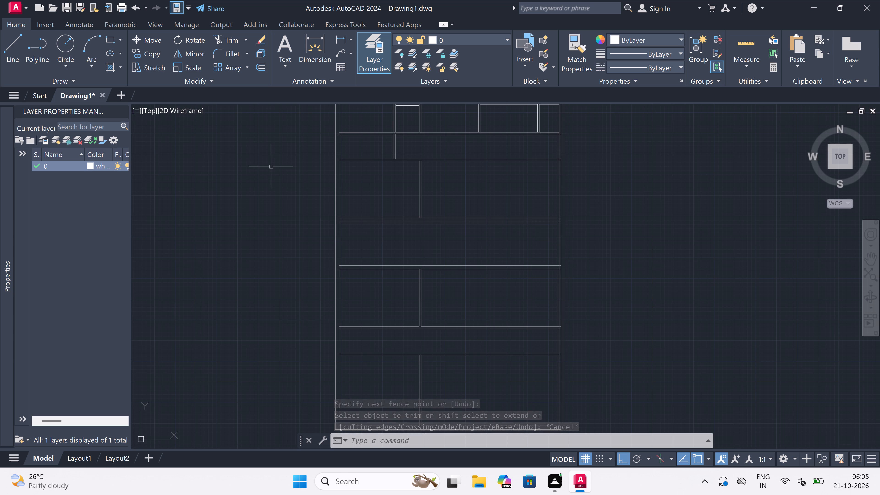
Extend the lines of the two vertical partitions flanking the central top room to the lower line of the horizontal partition beneath.
scroll(335, 237, "down", 2)
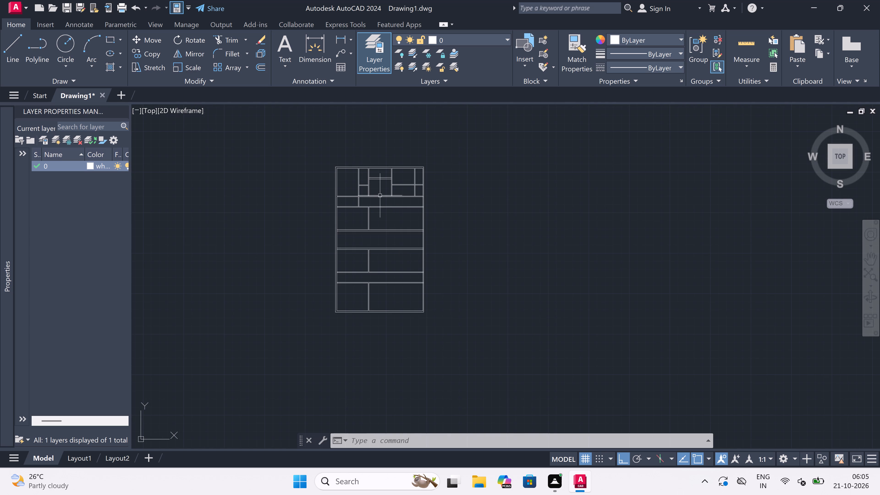
scroll(379, 194, "up", 5)
type("ex")
key("space")
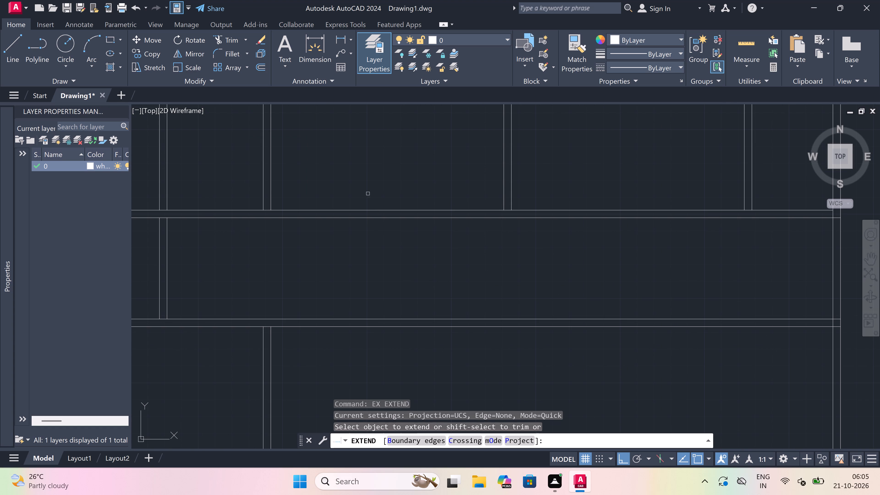
left_click(221, 187)
left_click(552, 161)
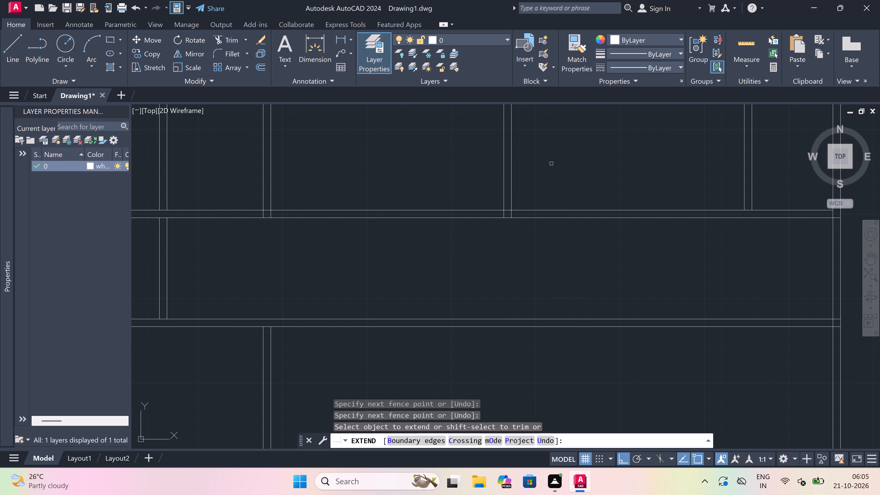
scroll(552, 165, "down", 4)
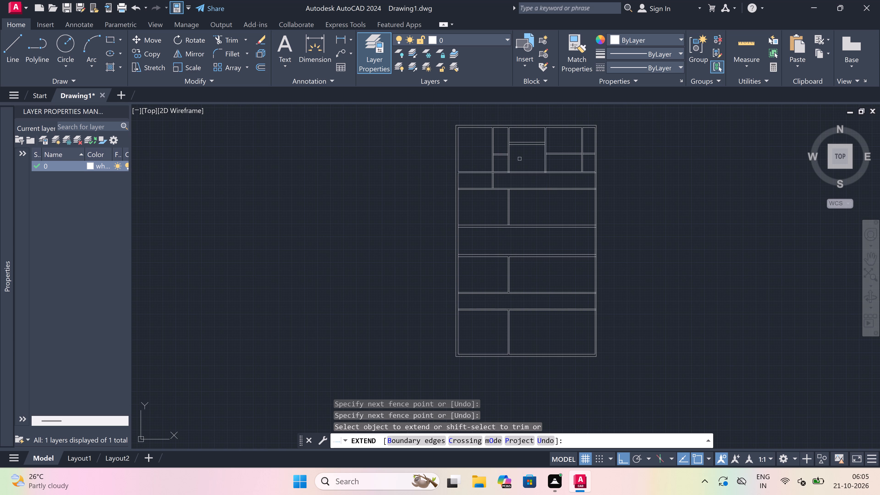
scroll(502, 162, "up", 3)
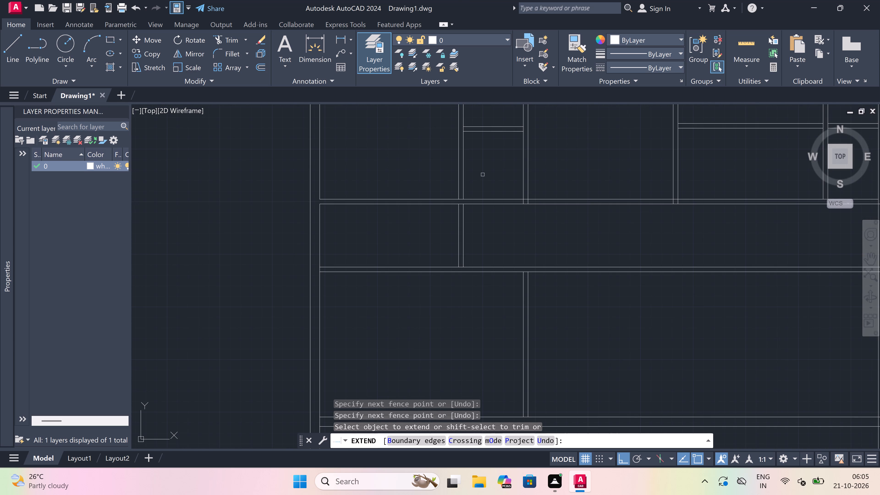
scroll(421, 219, "down", 1)
scroll(395, 243, "down", 3)
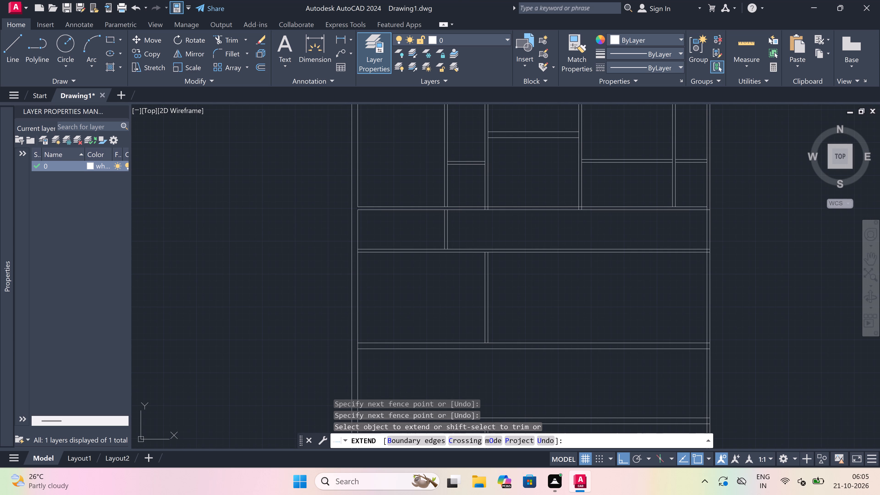
scroll(425, 232, "up", 3)
key("Escape")
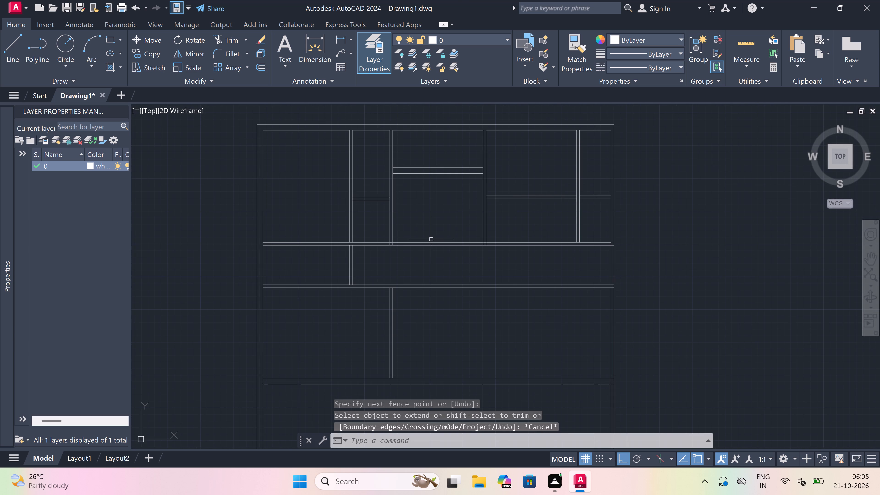
Trim both lines of the horizontal partition below the central top room, between the two flanking vertical partitions.
type("tr")
key("space")
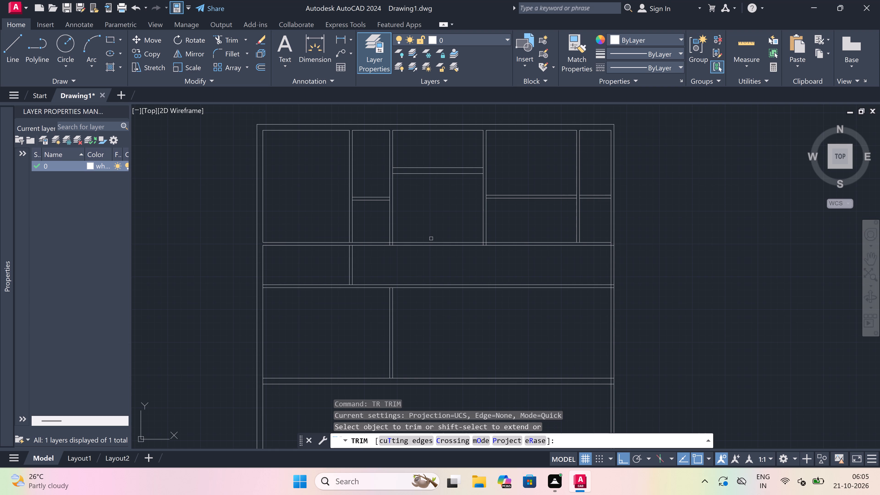
left_click(431, 237)
left_click(425, 270)
Trim the horizontal partition's upper line across the vertical partition's width at both corners of the new opening below the central top room.
scroll(386, 227, "up", 2)
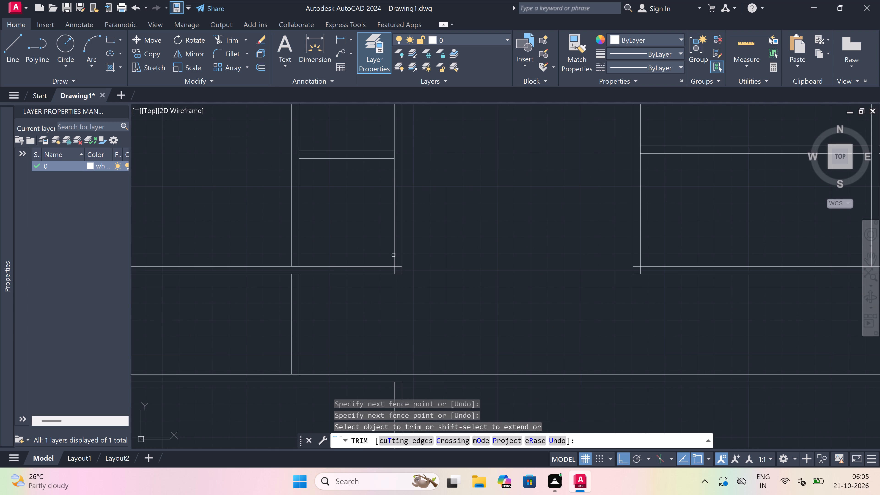
scroll(400, 278, "up", 3)
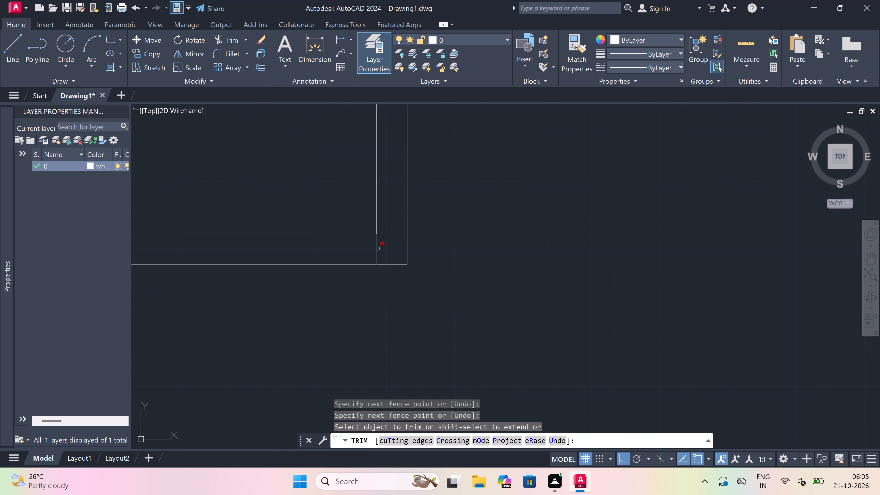
left_click(391, 245)
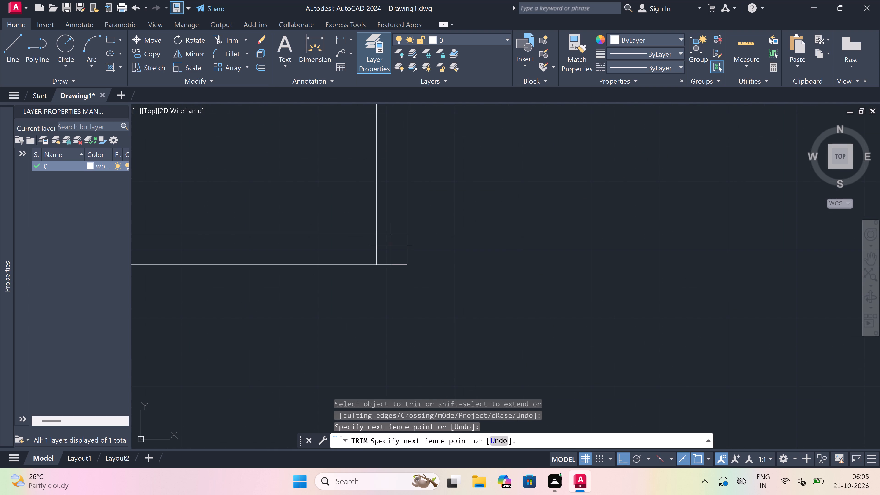
left_click(391, 216)
scroll(391, 216, "down", 6)
scroll(438, 222, "up", 1)
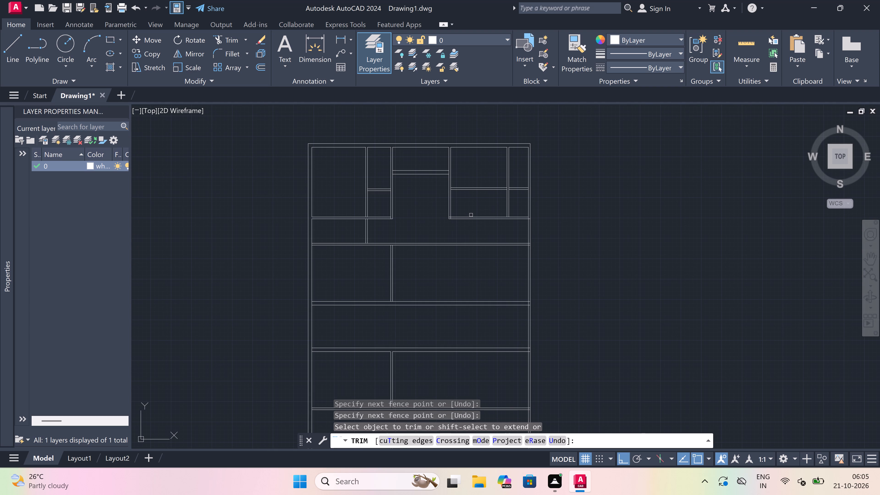
scroll(438, 222, "up", 2)
scroll(462, 200, "up", 2)
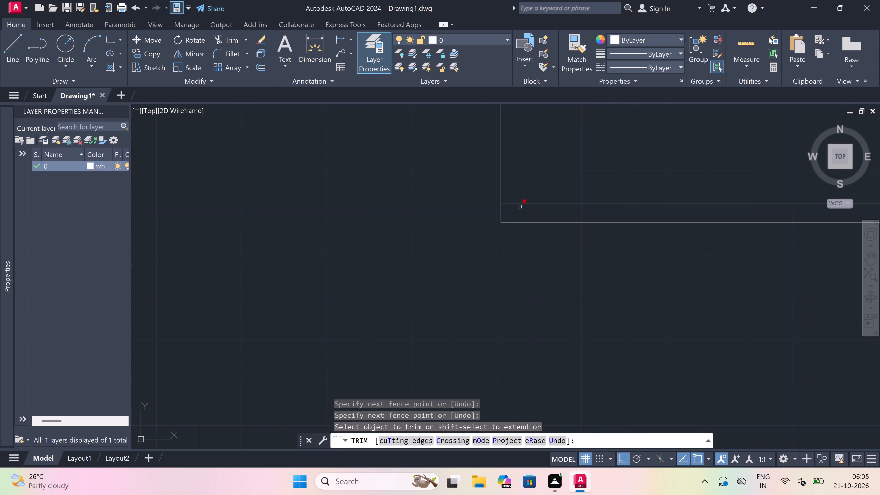
left_click(513, 211)
left_click(512, 191)
scroll(417, 212, "down", 4)
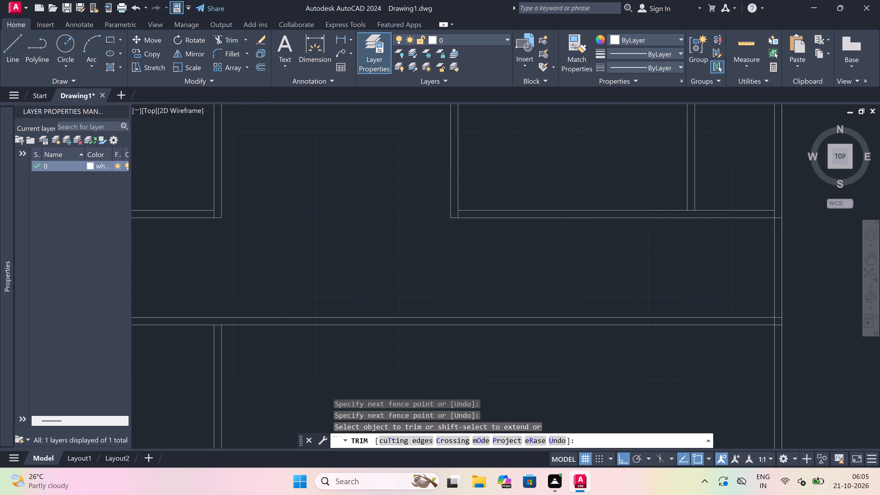
scroll(429, 235, "down", 2)
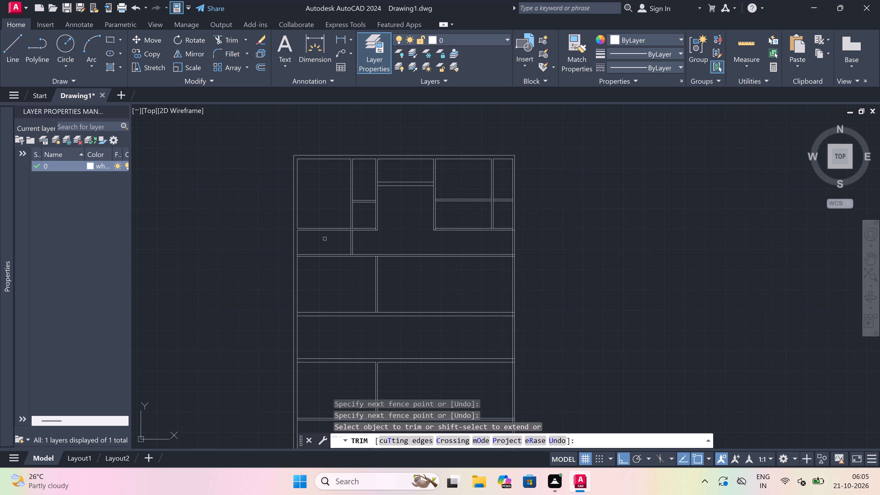
key("Escape")
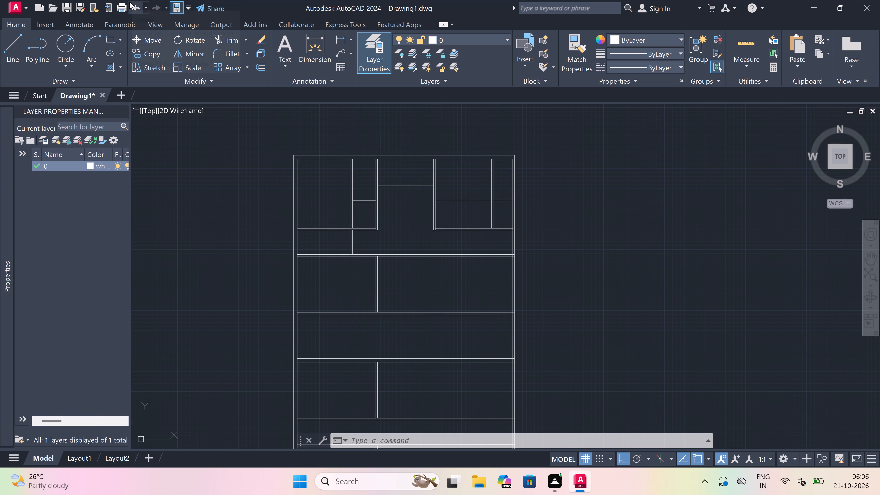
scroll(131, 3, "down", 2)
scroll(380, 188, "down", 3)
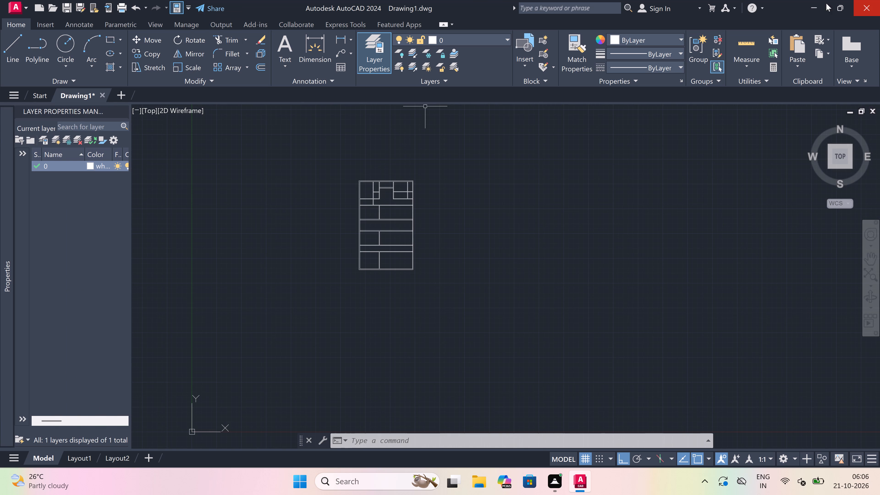
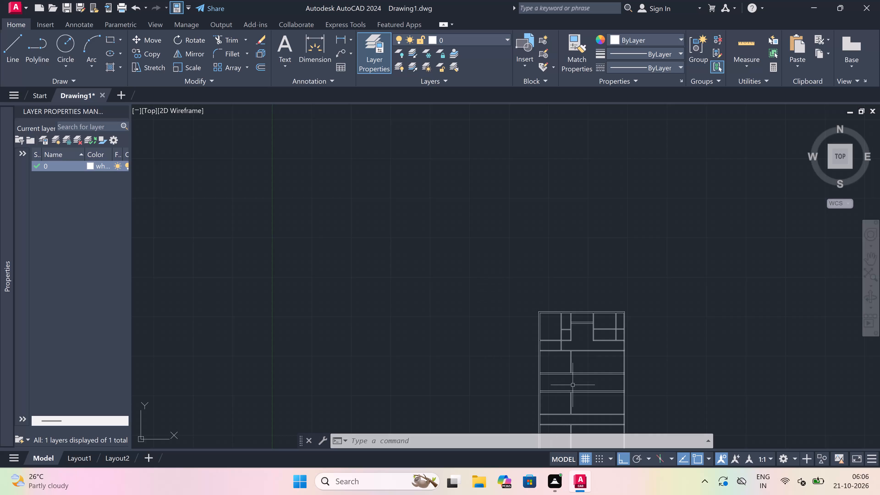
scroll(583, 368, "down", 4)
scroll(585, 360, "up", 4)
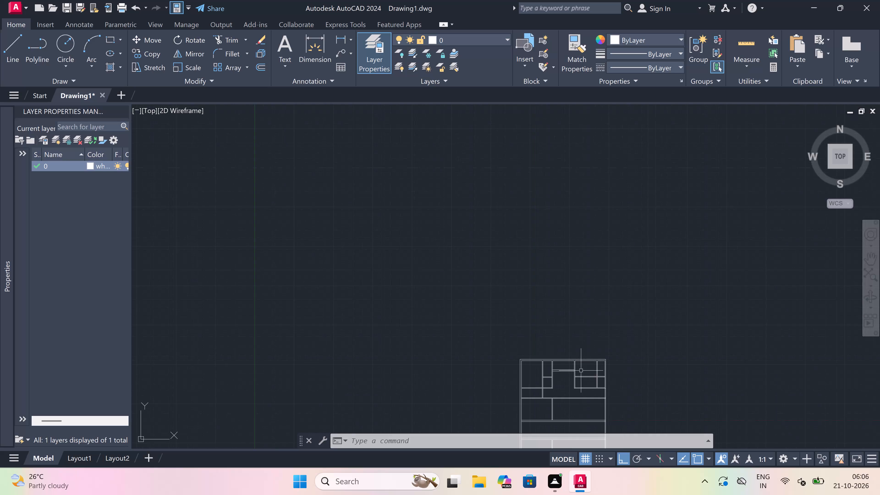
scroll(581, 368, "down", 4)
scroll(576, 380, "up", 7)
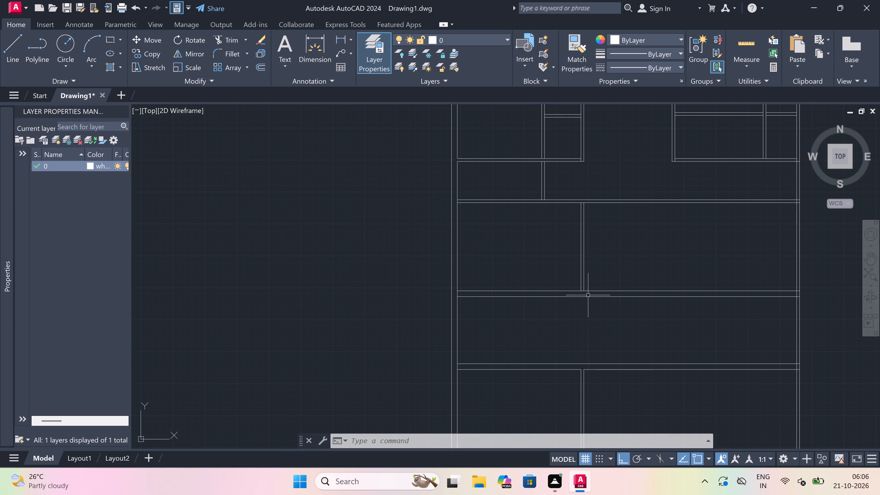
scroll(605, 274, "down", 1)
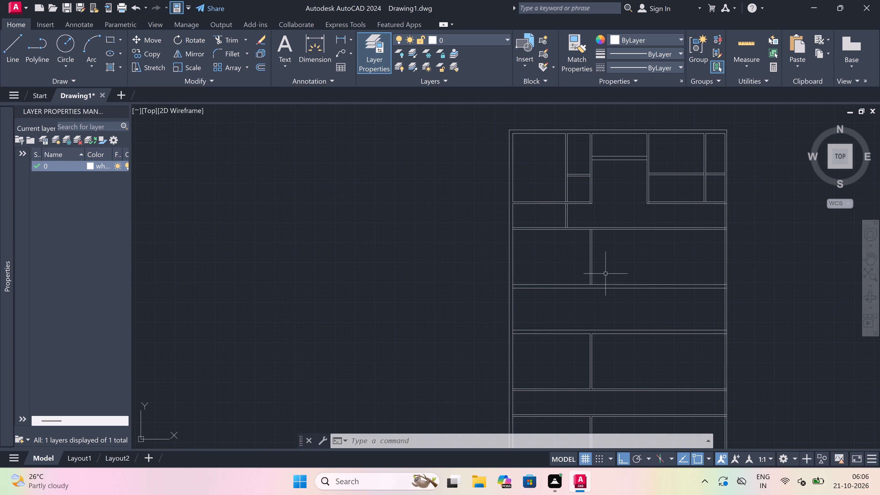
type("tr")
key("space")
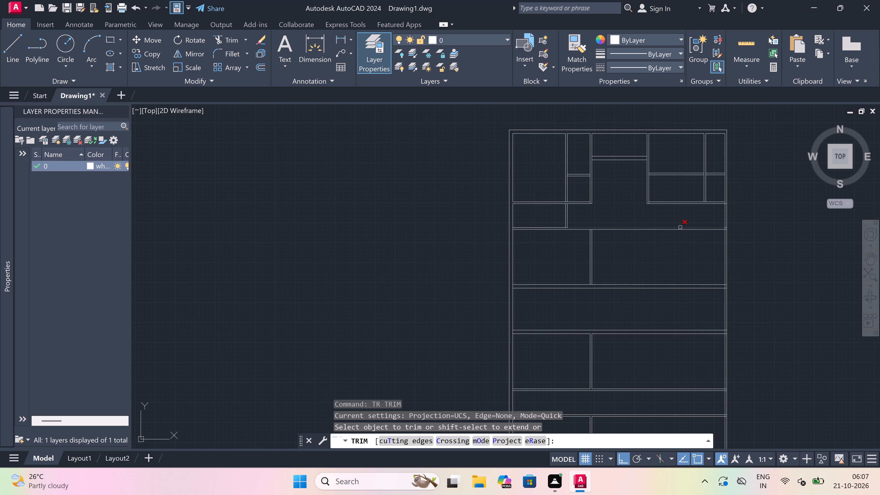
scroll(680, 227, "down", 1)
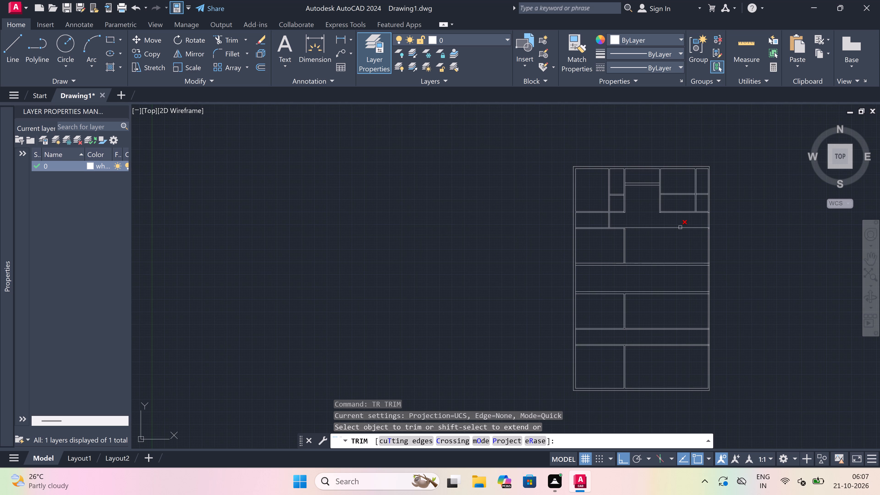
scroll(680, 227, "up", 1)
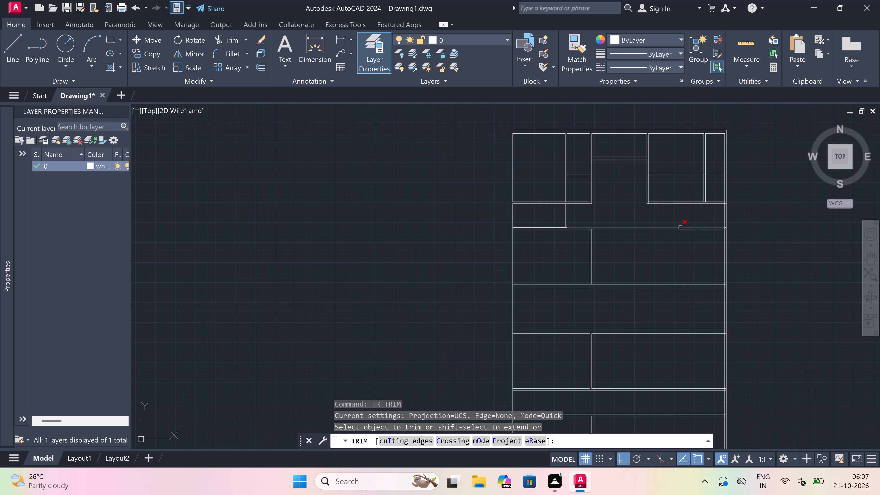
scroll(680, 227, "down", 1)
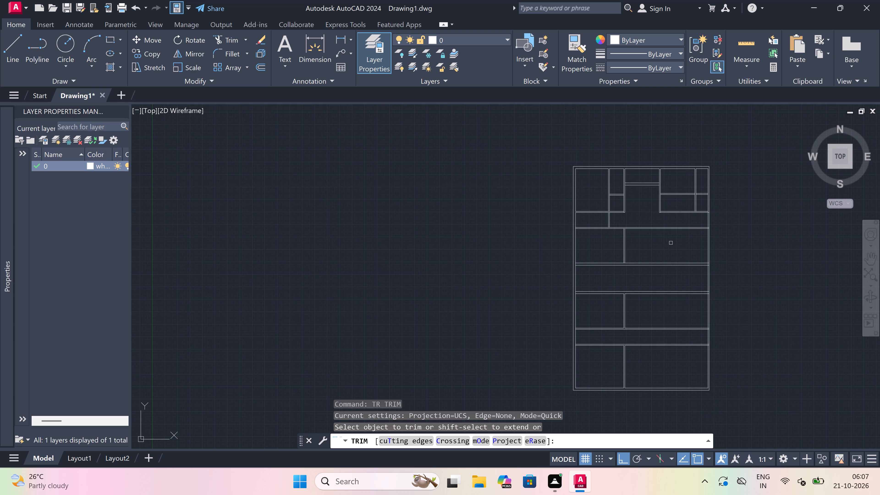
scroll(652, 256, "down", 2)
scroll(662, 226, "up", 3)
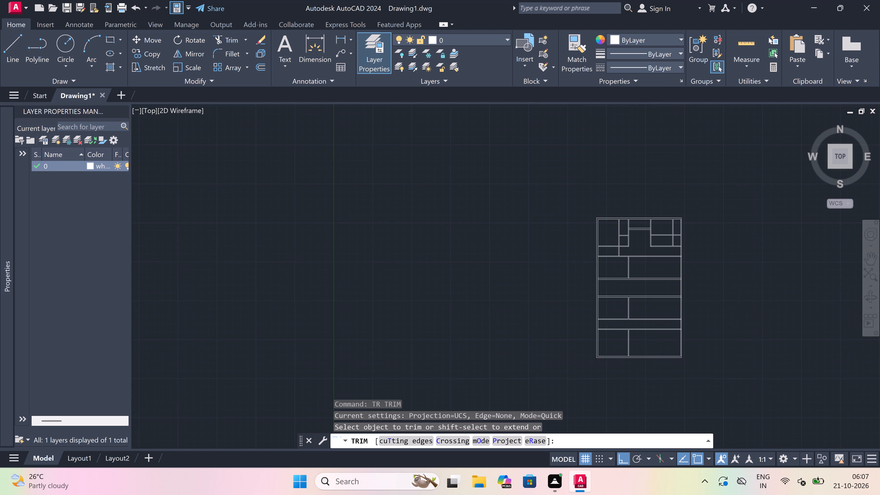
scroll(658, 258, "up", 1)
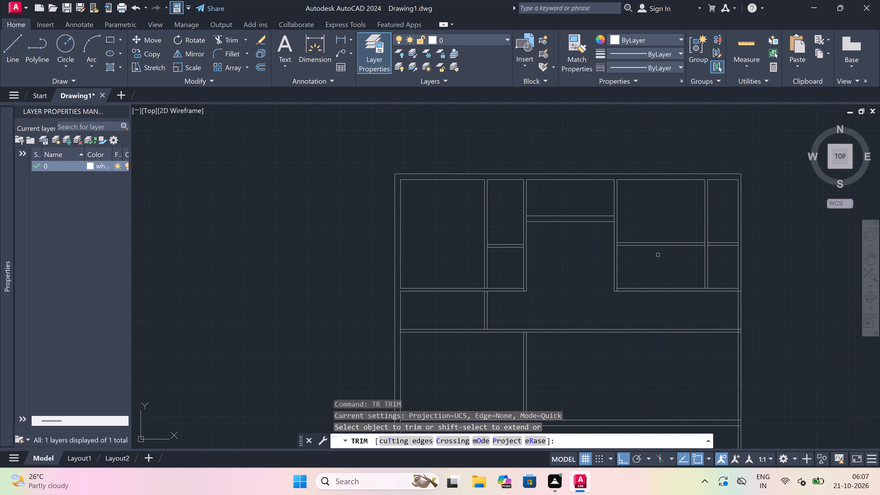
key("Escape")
Extend the upper-right rooms' horizontal partition lines across the adjoining vertical partitions and to the outer line of the right wall.
type("ex")
key("space")
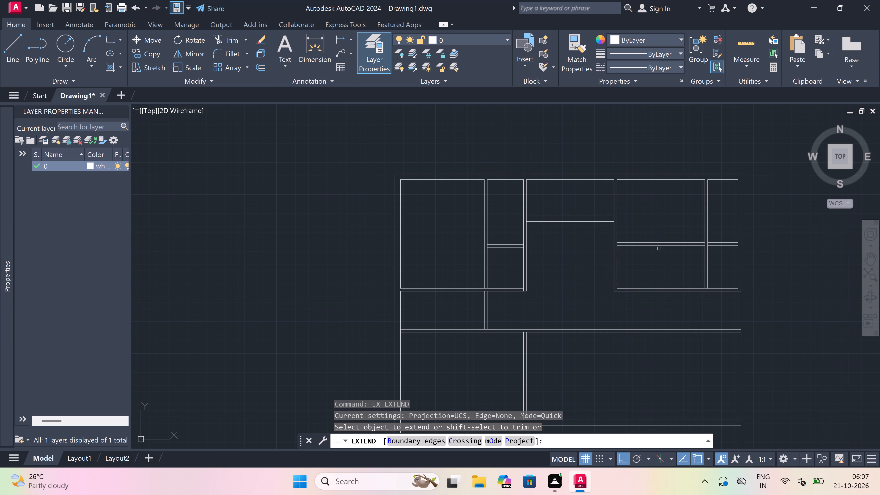
left_click(662, 261)
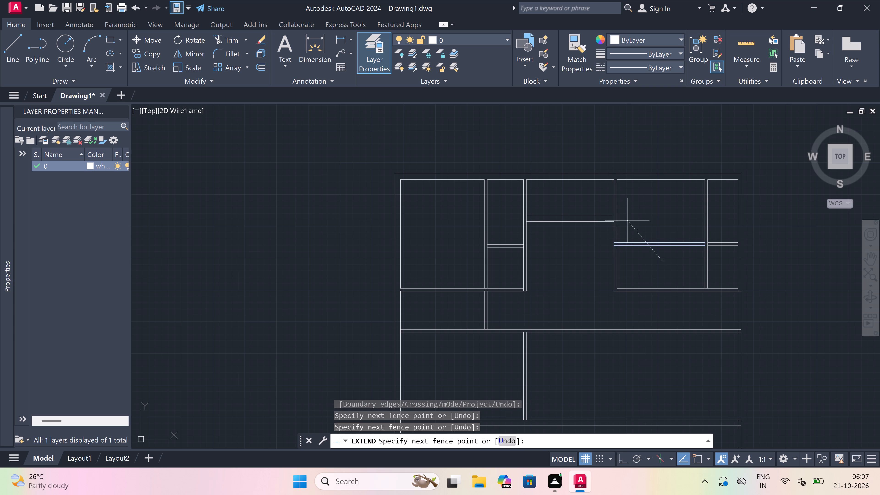
left_click(627, 220)
left_click(659, 264)
left_click(688, 231)
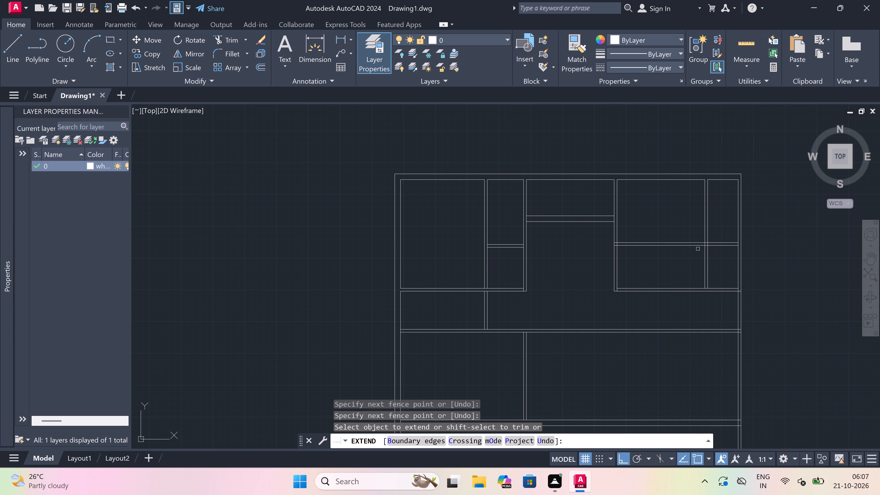
left_click(723, 255)
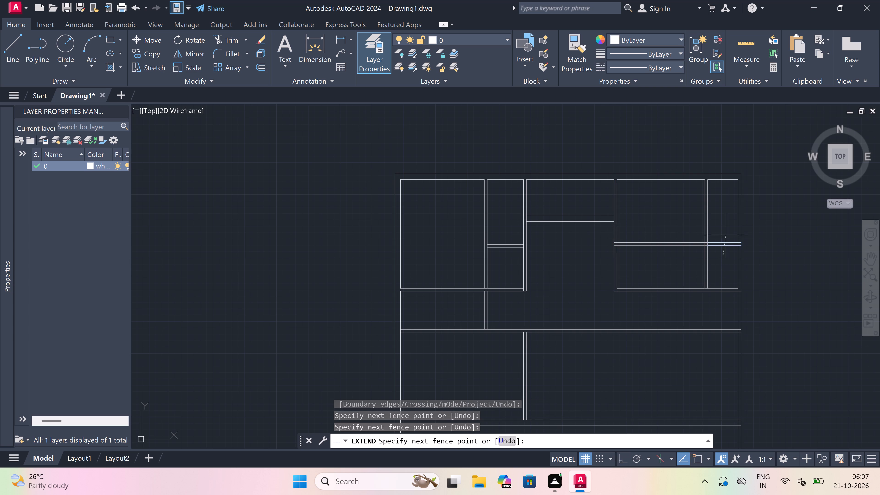
left_click(726, 235)
key("Escape")
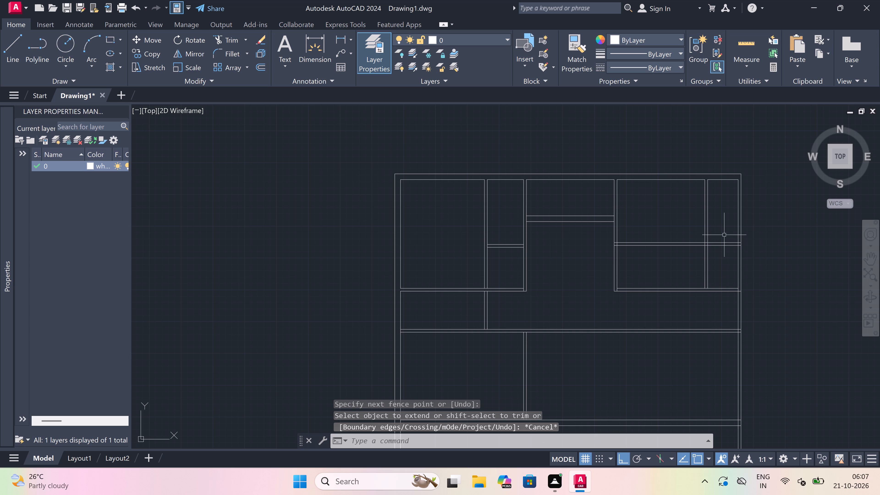
Trim away the lower horizontal partition of the upper-right rooms and the vertical partition lines beneath the extended horizontal partition.
type("tr")
key("space")
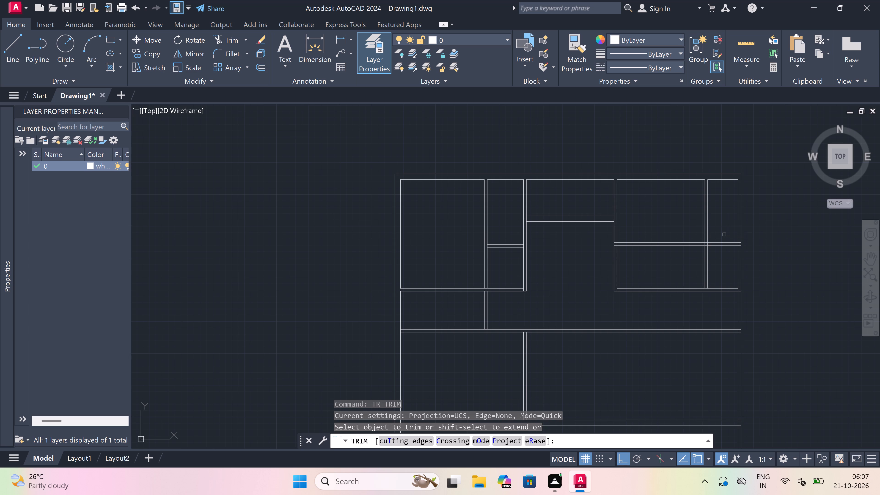
left_click(723, 260)
left_click(723, 306)
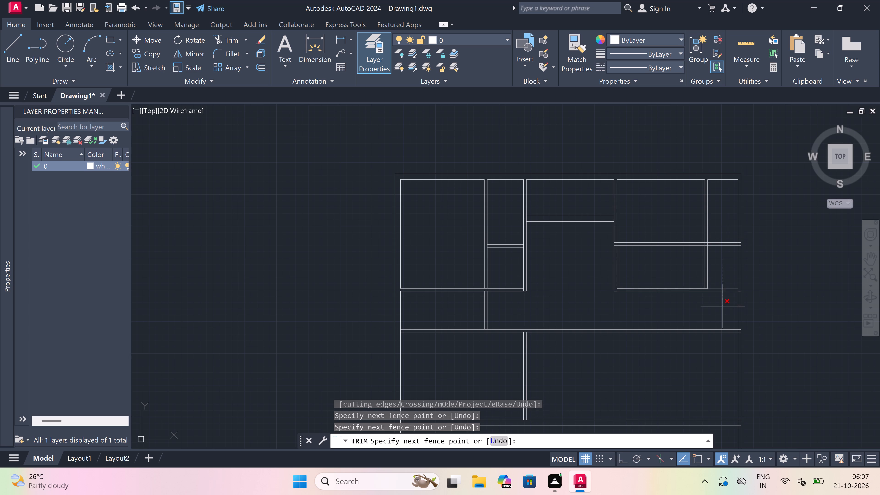
left_click(726, 278)
left_click(550, 272)
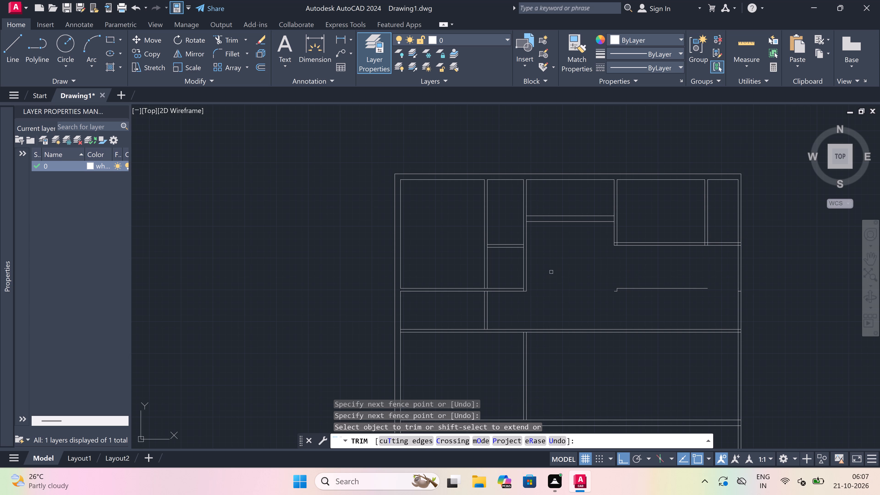
left_click(588, 278)
left_click(645, 289)
scroll(621, 289, "up", 2)
left_click(601, 300)
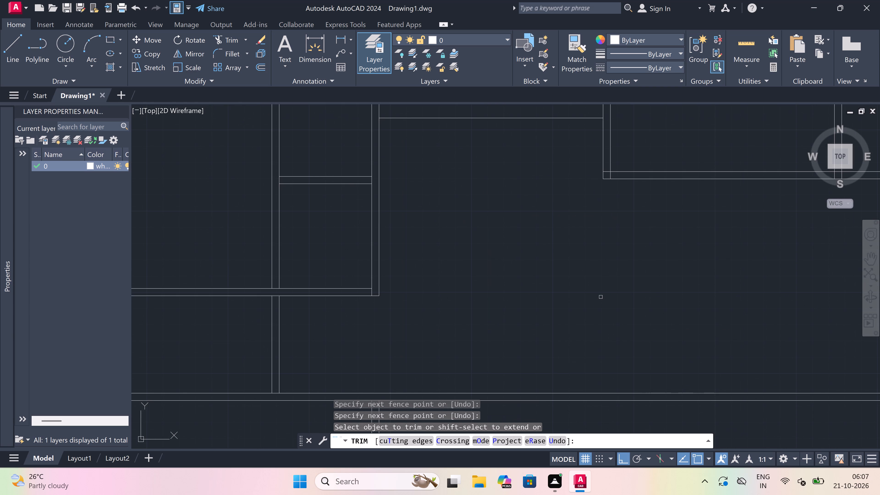
Trim the extended partition's upper line across the width of the vertical partition at its left corner.
scroll(600, 296, "down", 3)
scroll(610, 261, "up", 3)
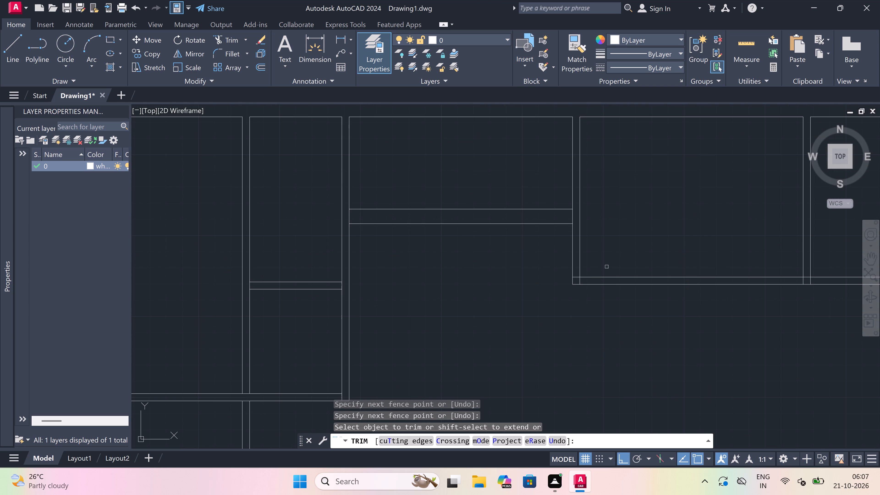
scroll(580, 272, "up", 3)
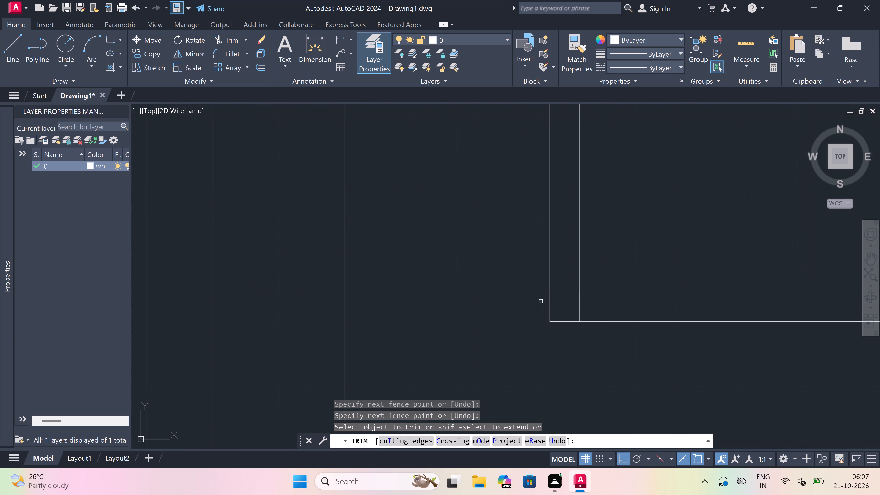
left_click(562, 289)
left_click(561, 299)
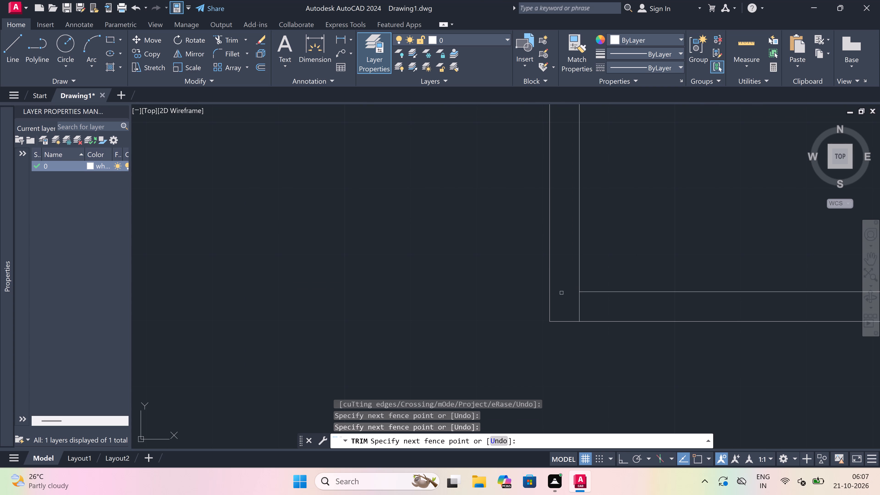
Trim the vertical lines crossing between that horizontal partition's two lines, from its left corner to the right outer wall.
left_click(564, 302)
scroll(637, 302, "down", 4)
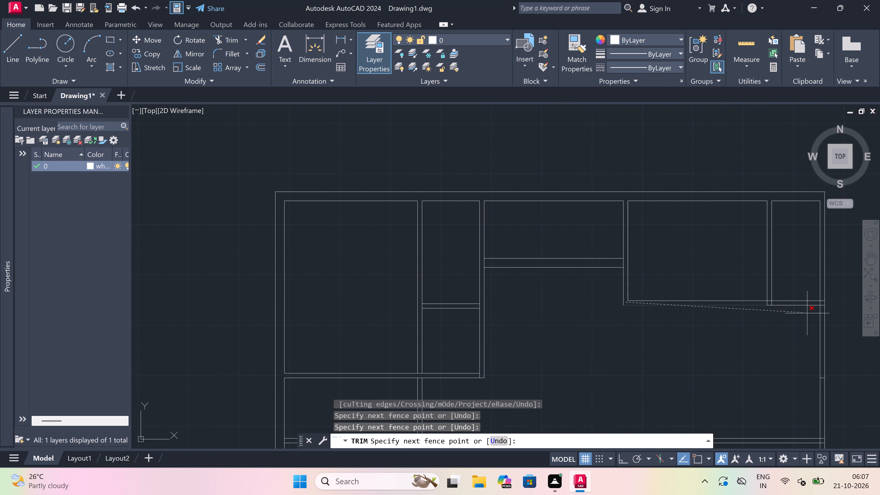
scroll(819, 304, "up", 4)
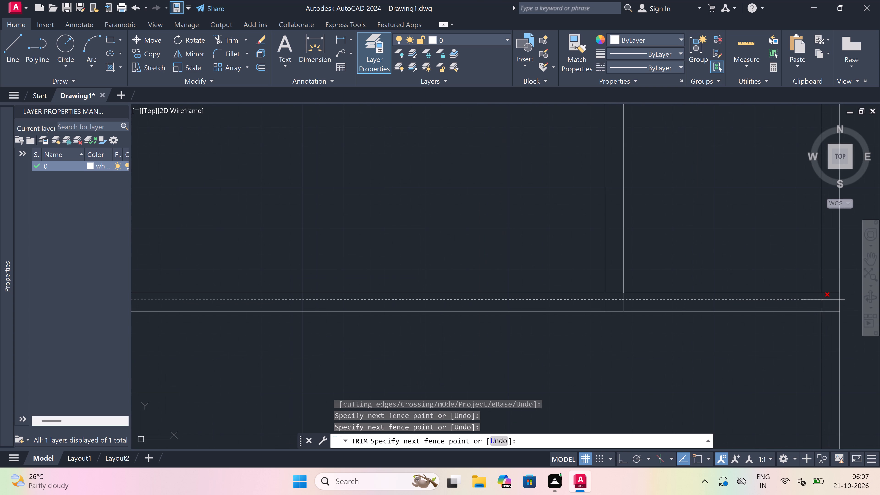
scroll(823, 300, "up", 2)
left_click(828, 301)
Trim the horizontal lines crossing the right outer wall's thickness, from the upper-right rooms' partition down to the full-width partition.
scroll(718, 302, "down", 5)
scroll(736, 294, "up", 1)
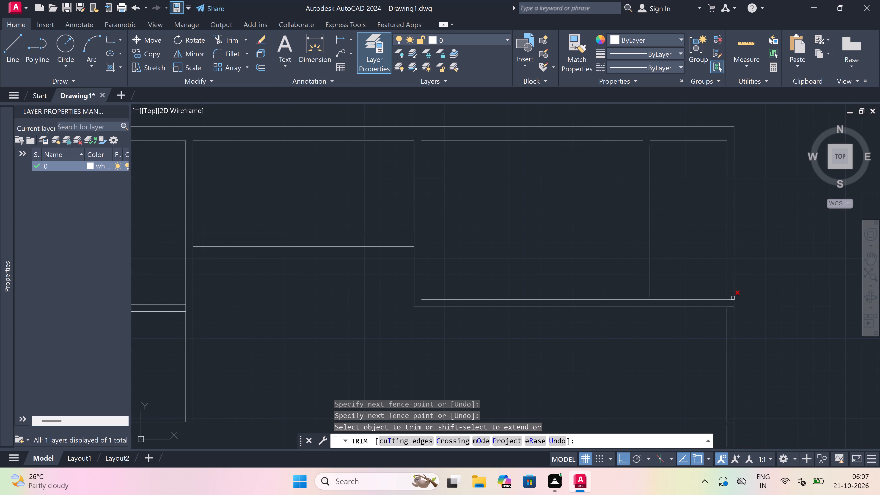
scroll(736, 294, "up", 1)
left_click(719, 292)
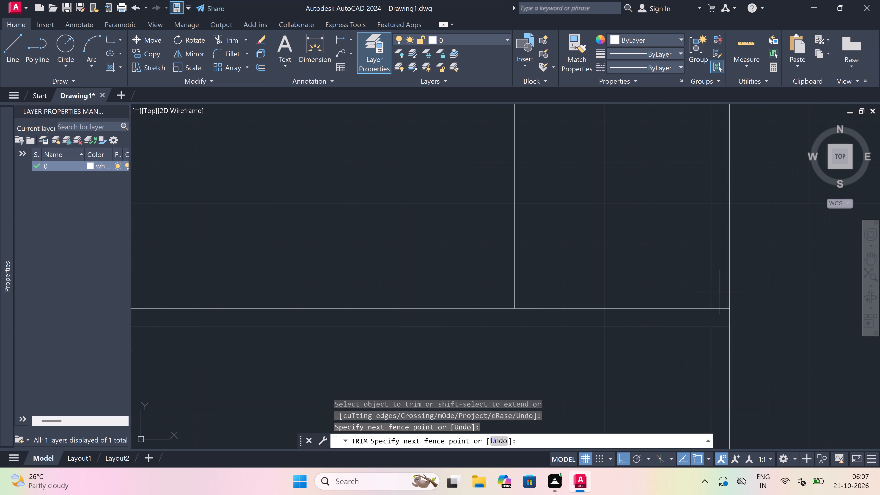
scroll(719, 293, "down", 3)
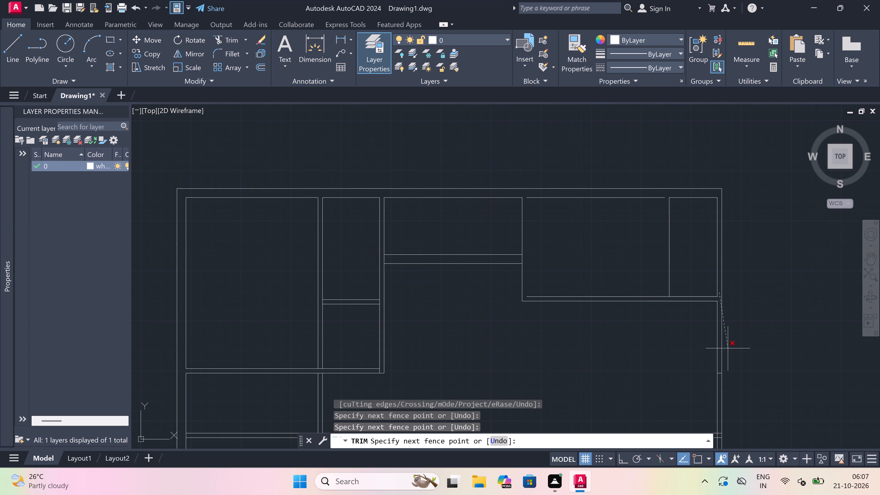
scroll(733, 334, "down", 2)
scroll(724, 383, "up", 2)
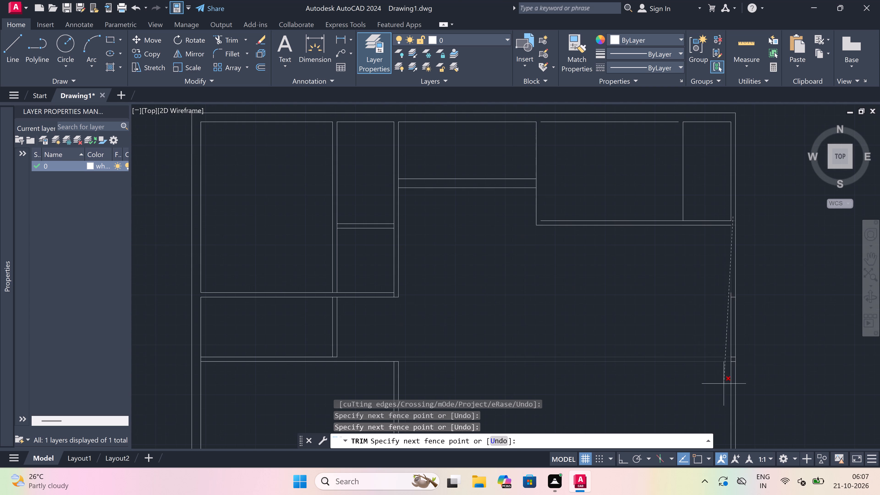
scroll(732, 359, "up", 3)
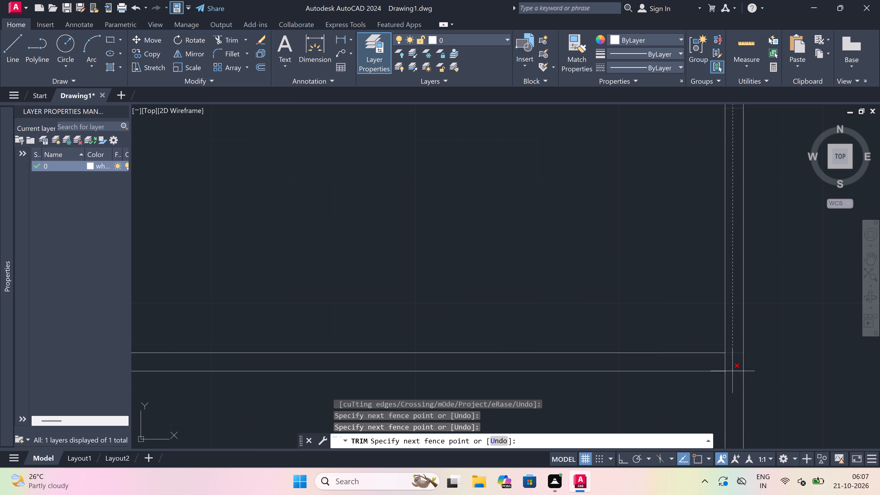
left_click(733, 391)
Trim the right wall's inner line between the two lines of the full-width partition below the upper rooms.
scroll(732, 371, "up", 3)
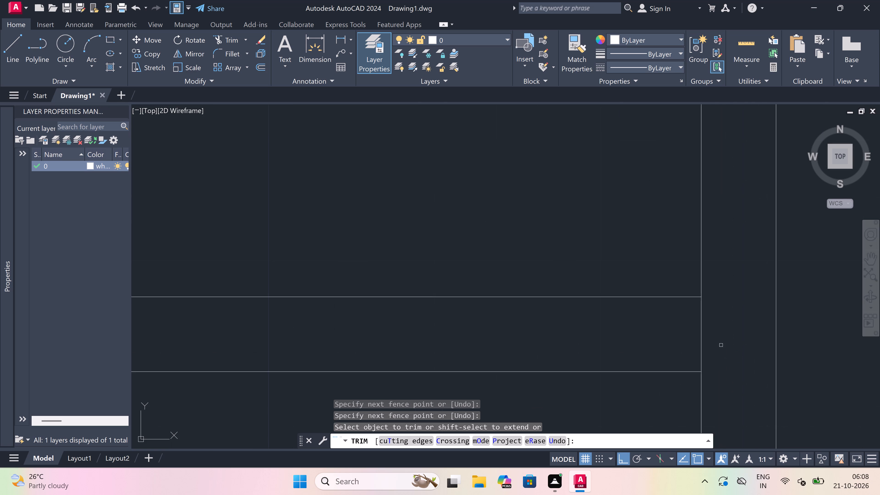
left_click(720, 332)
left_click(638, 331)
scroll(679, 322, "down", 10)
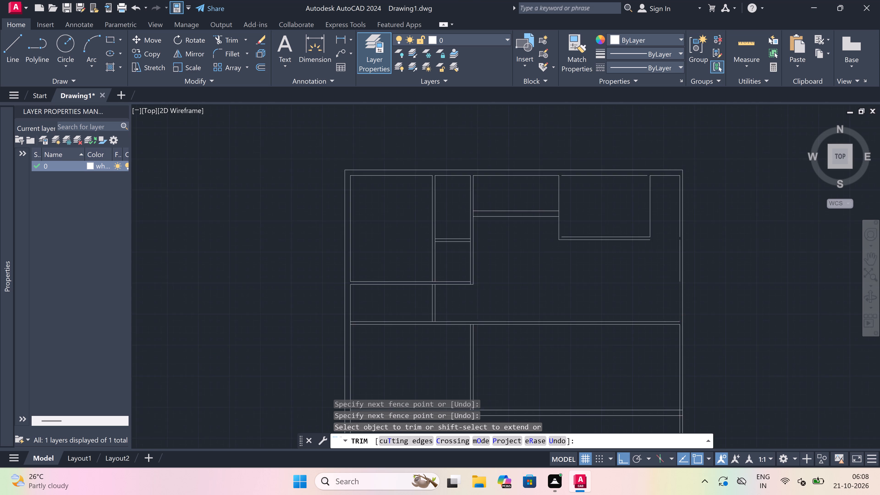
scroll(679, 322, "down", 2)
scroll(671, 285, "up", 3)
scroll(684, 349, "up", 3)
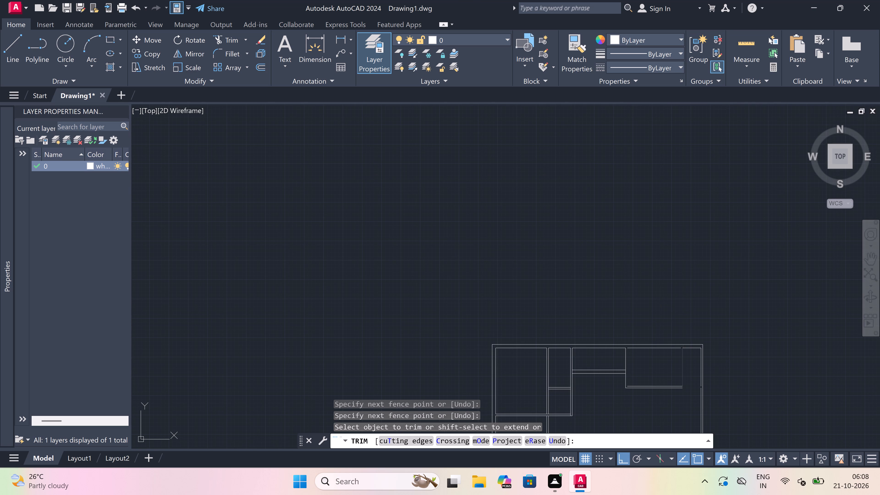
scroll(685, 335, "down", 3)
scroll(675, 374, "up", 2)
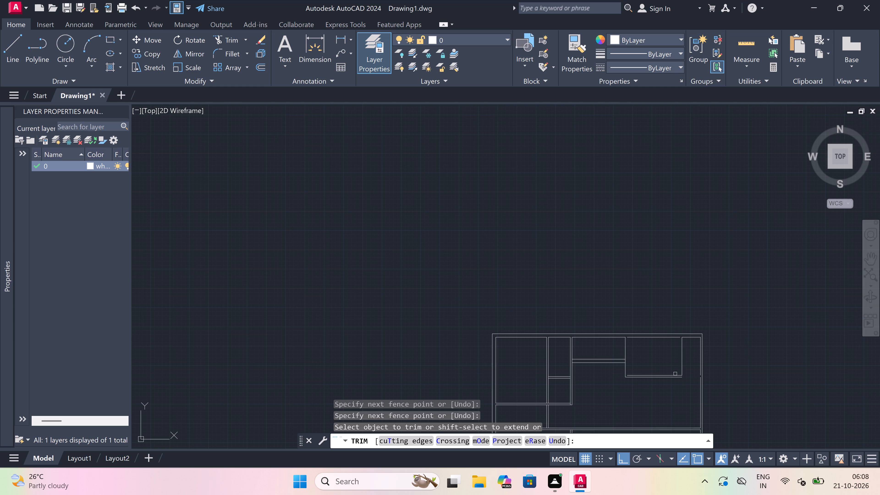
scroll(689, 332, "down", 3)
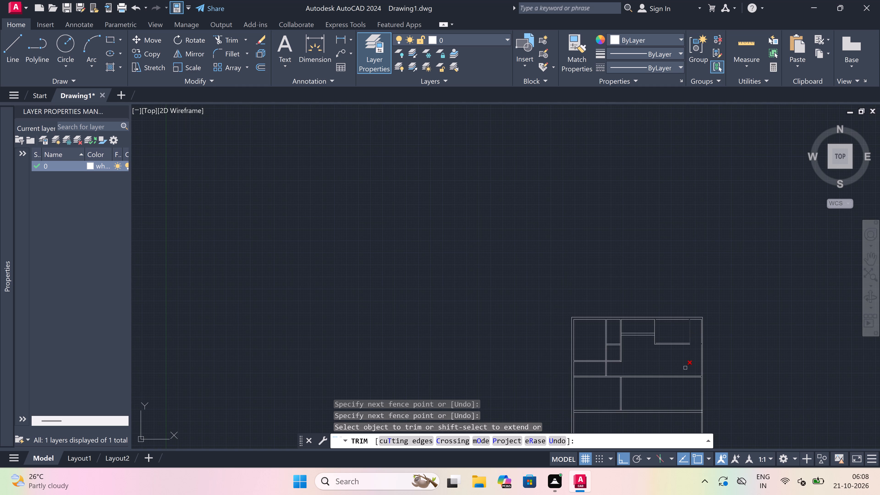
Undo the last four trims made around the upper-right rooms' partitions and the right outer wall.
scroll(686, 373, "up", 2)
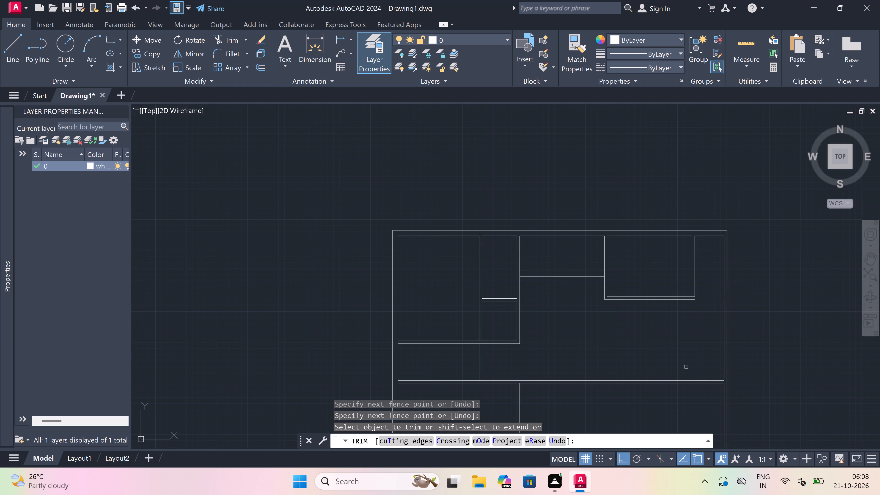
key("ctrl+z")
key("ctrl+z")
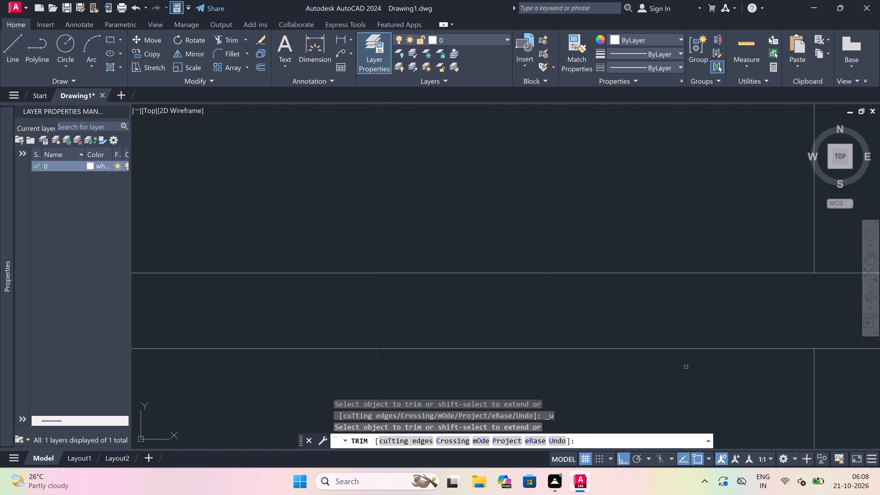
scroll(672, 295, "down", 10)
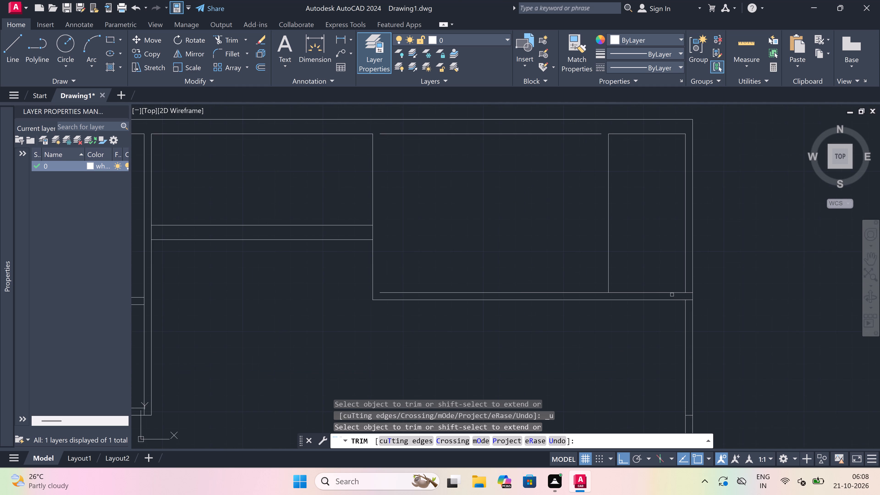
key("ctrl+z")
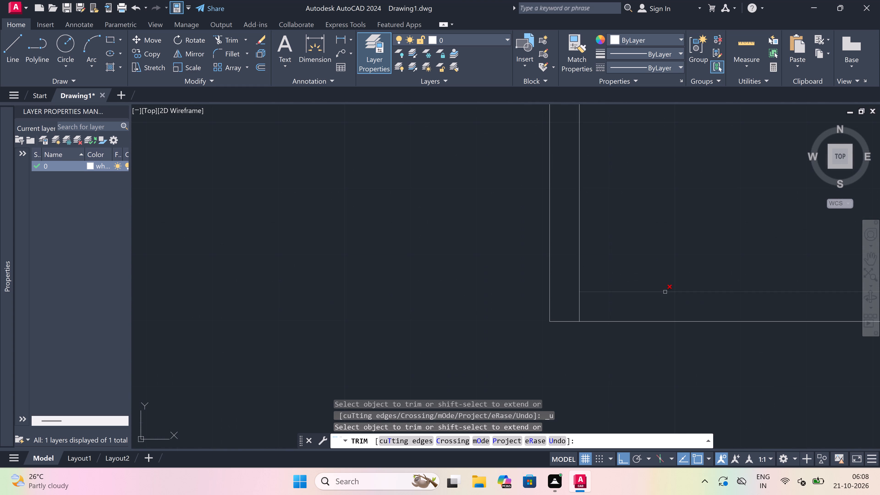
key("ctrl+z")
Trim the overlapping partition lines inside the lower-left corner of the upper-right rooms to leave a clean corner.
scroll(666, 291, "down", 4)
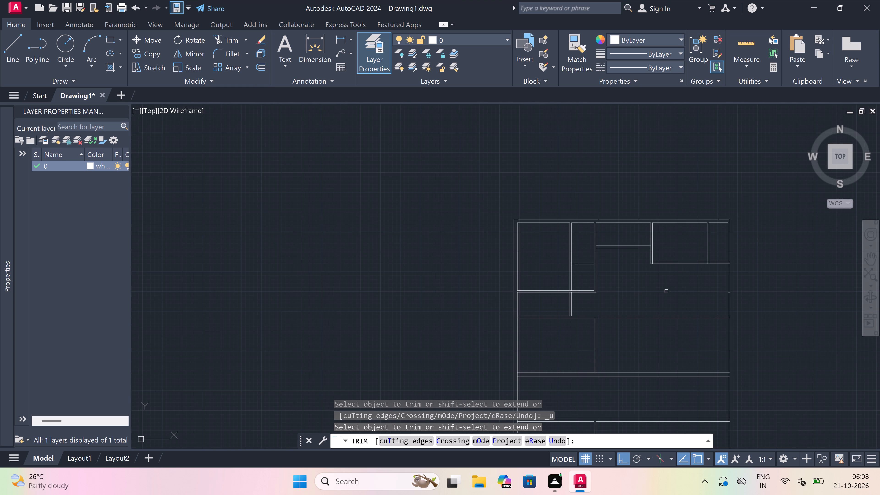
scroll(664, 243, "up", 2)
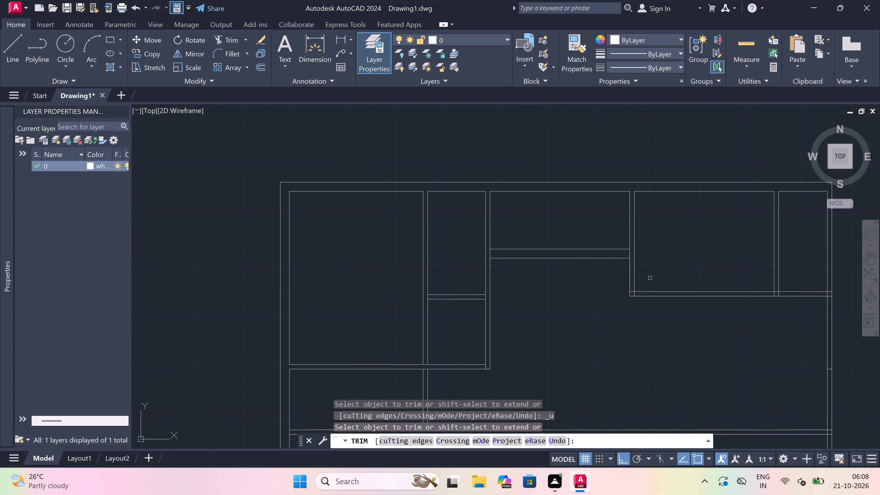
scroll(623, 293, "up", 2)
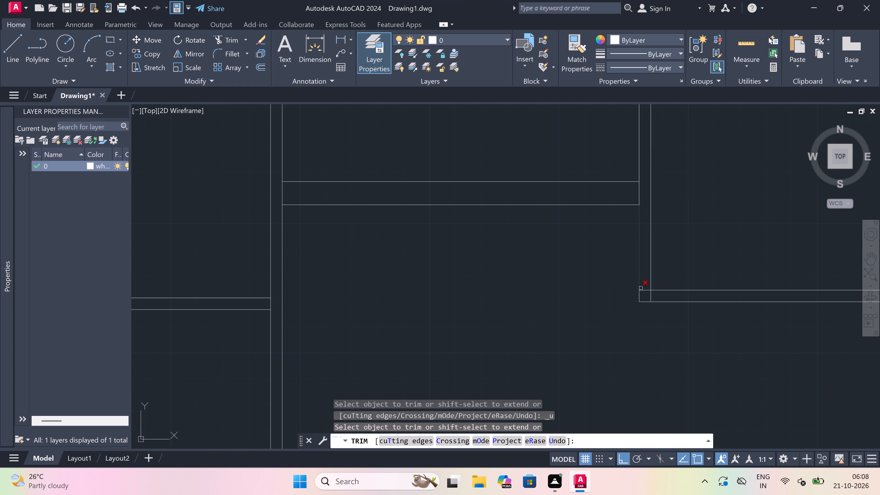
left_click(646, 292)
left_click(644, 286)
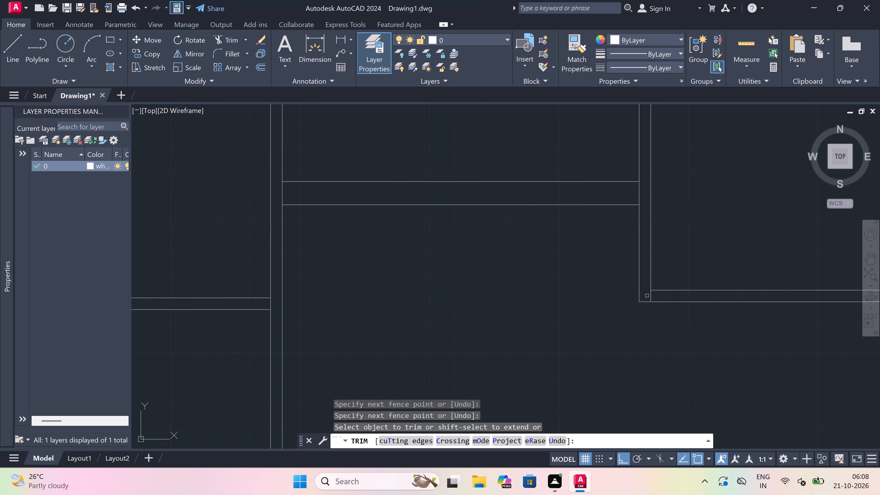
left_click(647, 295)
left_click(663, 297)
Trim the vertical partition lines between the two lines of the short horizontal wall at both of its ends.
scroll(663, 297, "down", 4)
scroll(658, 276, "up", 2)
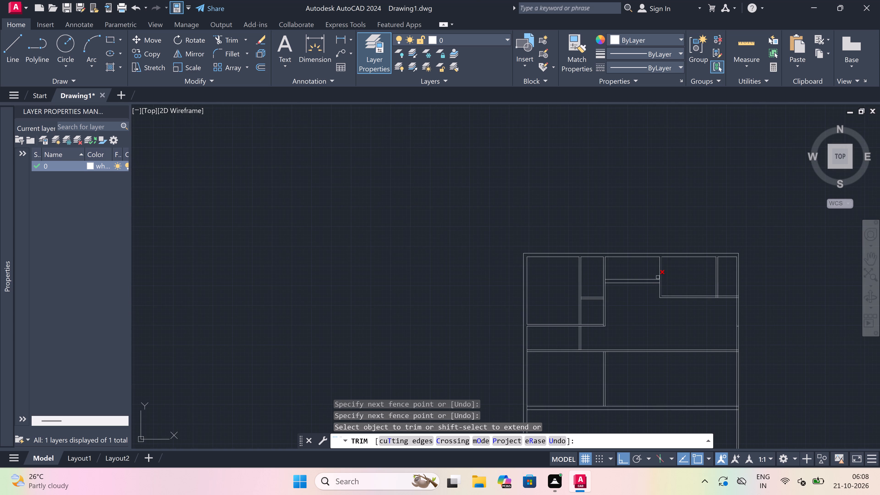
scroll(658, 276, "up", 1)
left_click(660, 297)
left_click(666, 294)
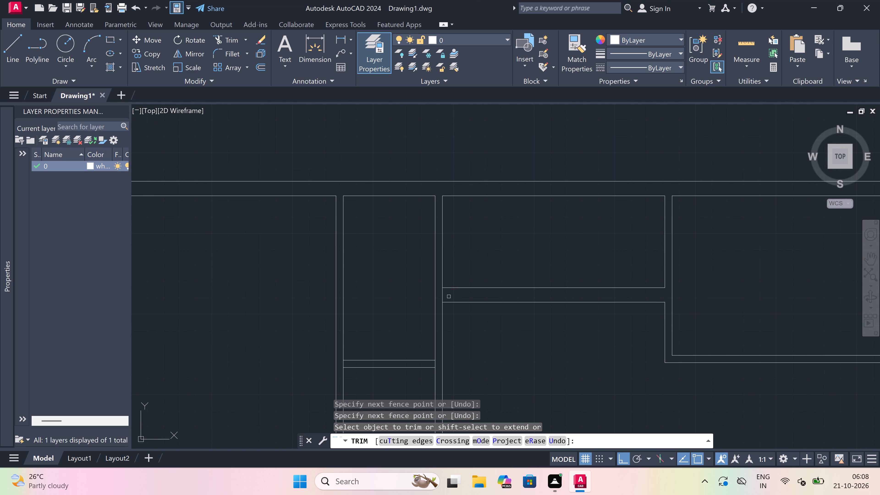
left_click(443, 293)
scroll(443, 294, "down", 2)
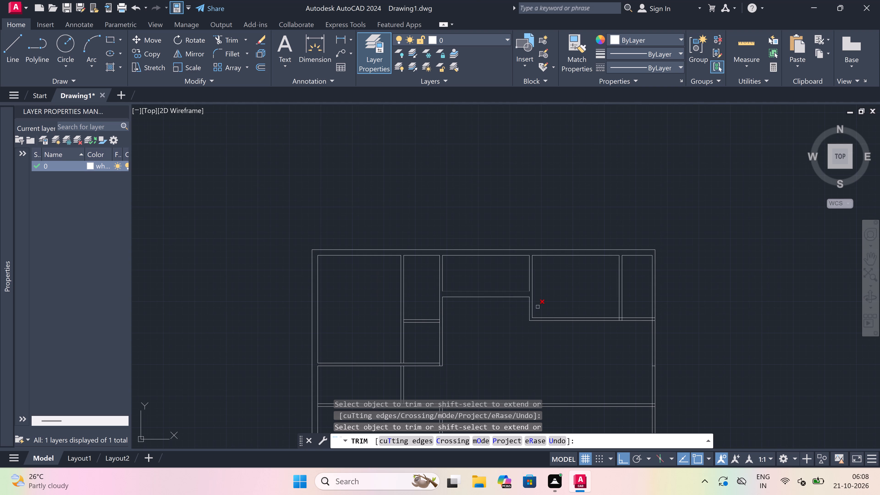
Trim the vertical lines crossing the upper-right rooms' lower partition, and that partition's two lines across the right outer wall's thickness.
scroll(626, 318, "up", 1)
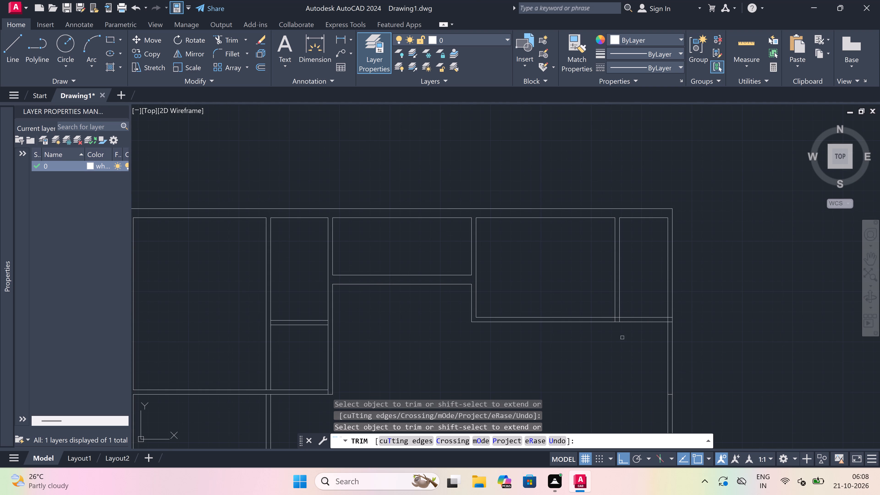
scroll(614, 310, "up", 2)
scroll(624, 344, "up", 1)
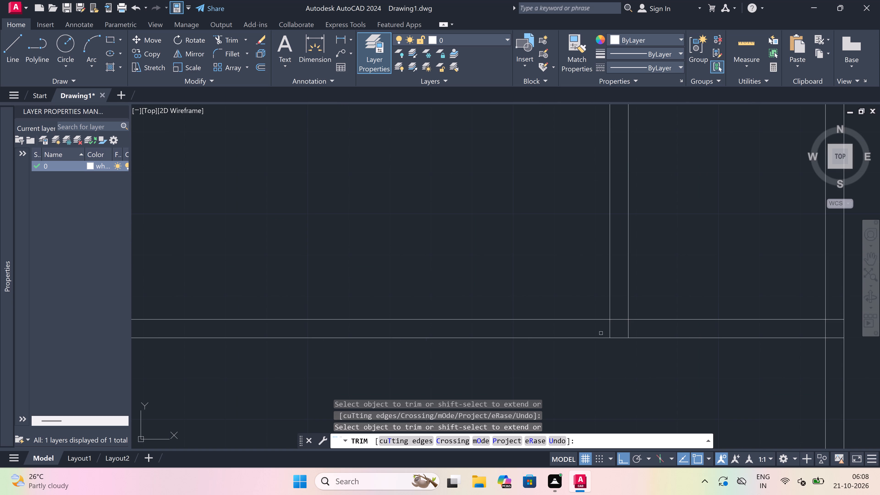
left_click(599, 329)
scroll(809, 327, "down", 3)
scroll(813, 328, "up", 2)
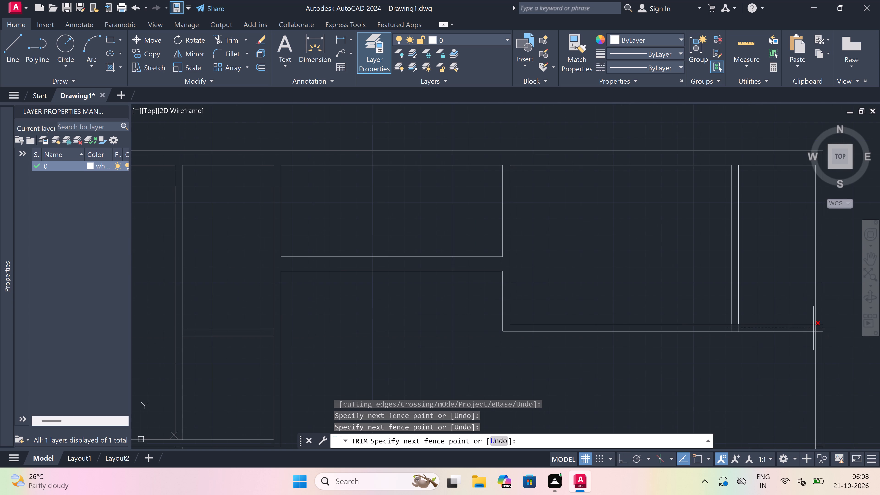
scroll(813, 328, "up", 1)
left_click(823, 328)
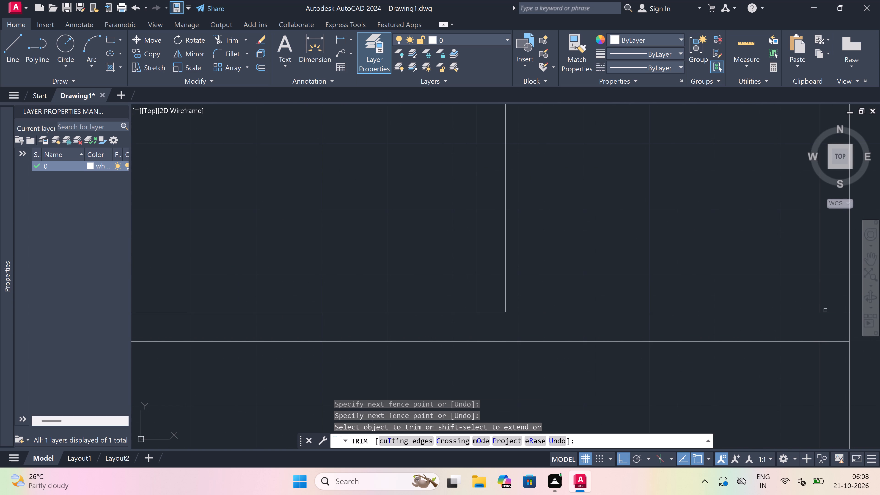
left_click(826, 306)
left_click(837, 364)
Trim the lower partition's upper line between the two lines of the vertical partition separating the upper-right rooms.
left_click(491, 318)
left_click(492, 291)
scroll(576, 292, "down", 6)
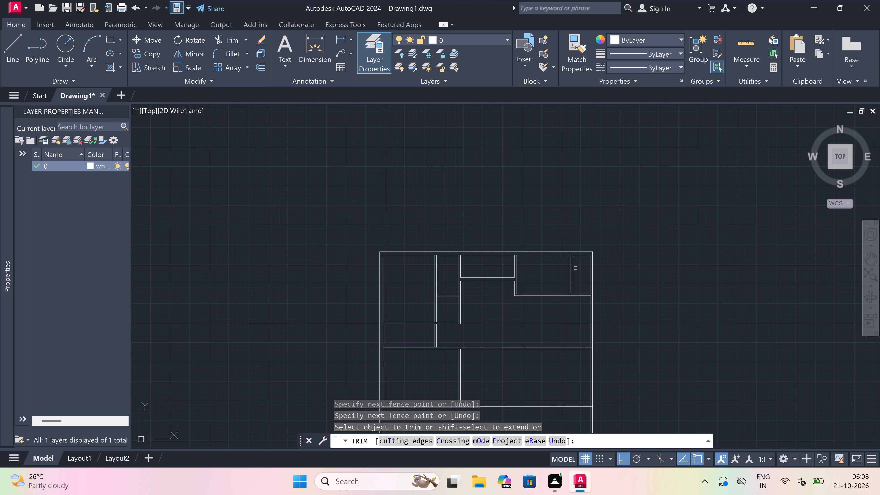
scroll(575, 268, "down", 1)
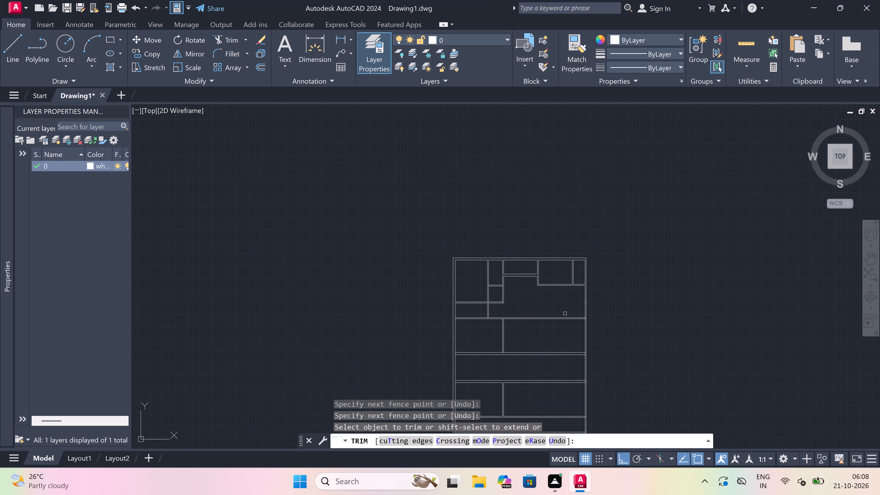
key("Escape")
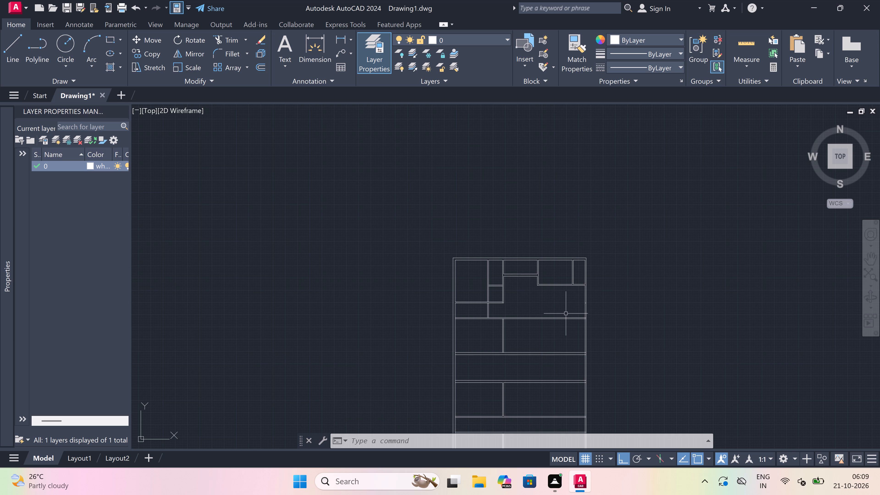
Draw lines from the corner where the upper-right rooms' lower partition meets the right wall's inner line: 10' down, 7'7.5" left.
type("l")
key("space")
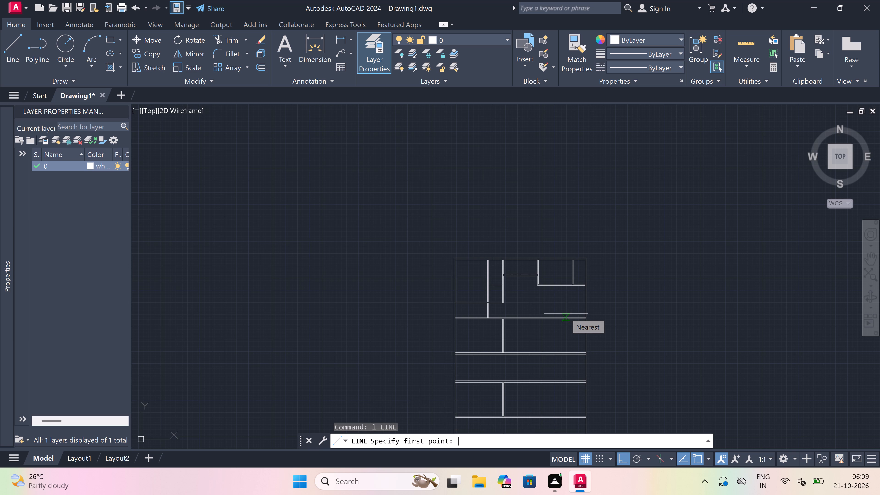
scroll(584, 300, "up", 2)
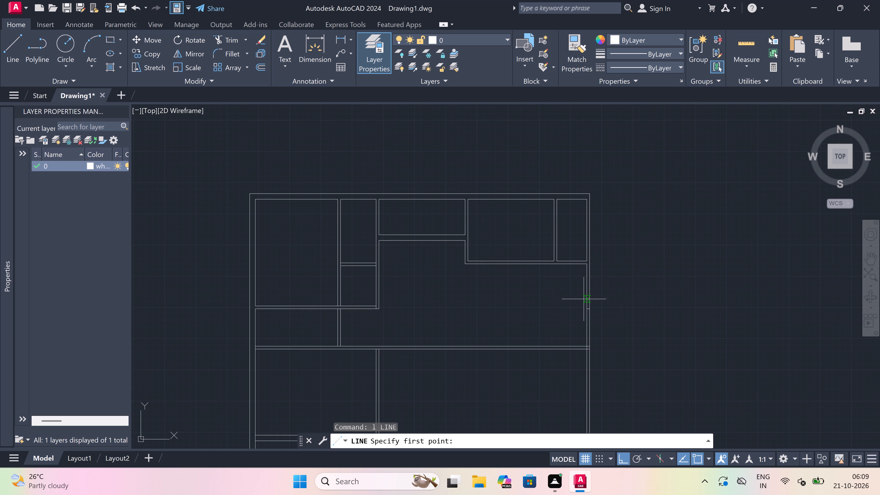
scroll(579, 265, "up", 1)
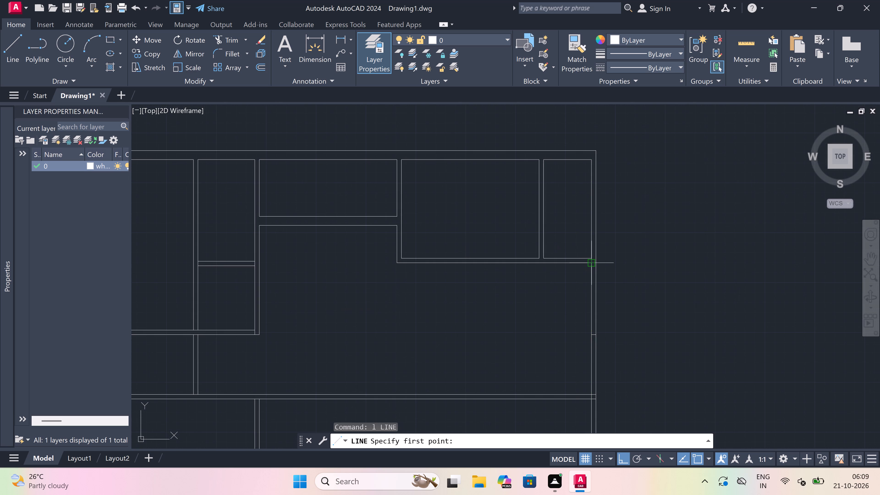
left_click(592, 262)
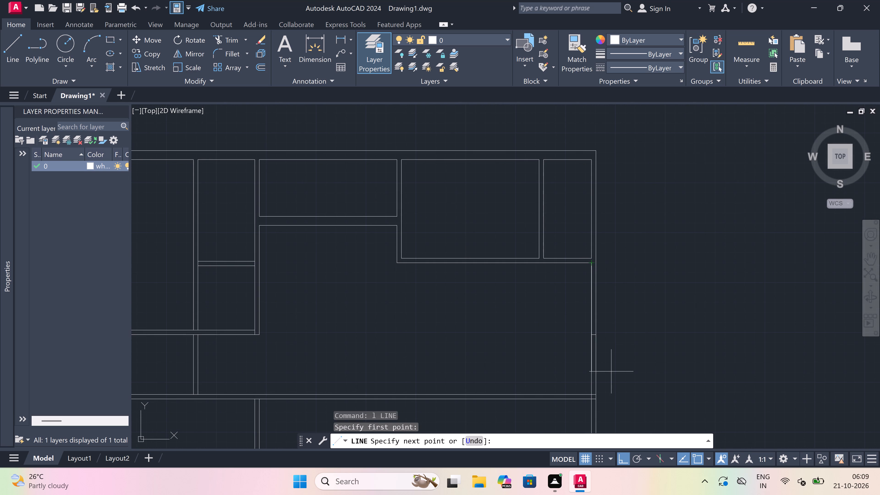
type("10")
type("'")
key("space")
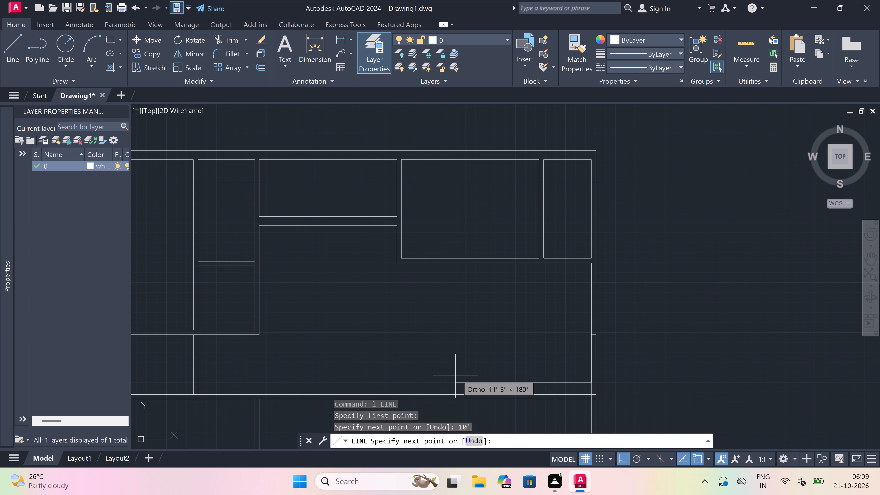
type("7'7")
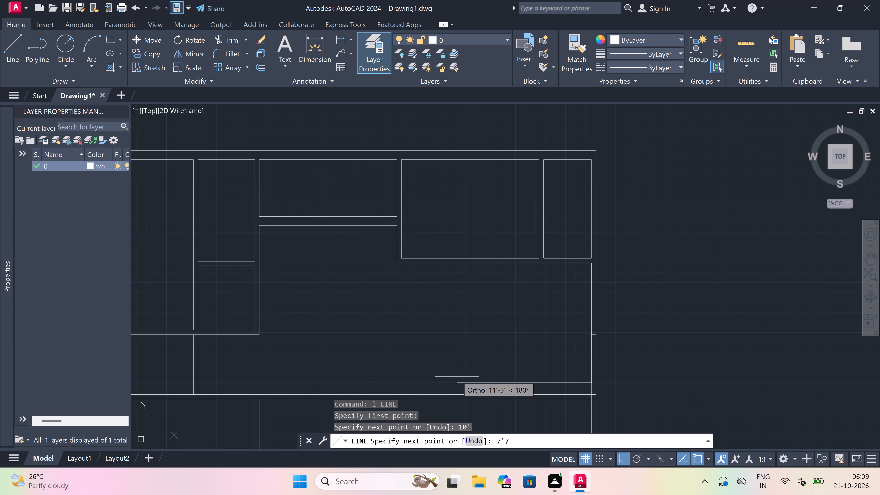
type(".5")
type("\"")
key("space")
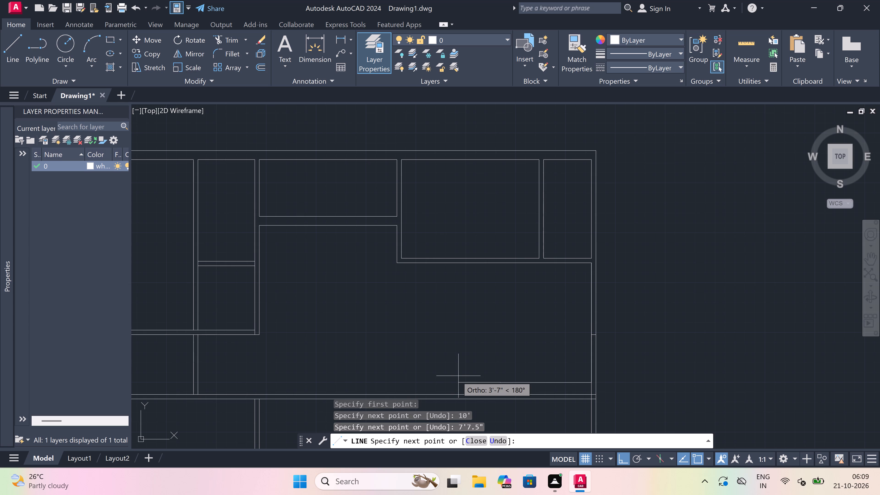
Continue the outline 9" down and back right to the right wall's inner line, just above the full-width partition.
scroll(487, 297, "down", 2)
scroll(486, 340, "up", 3)
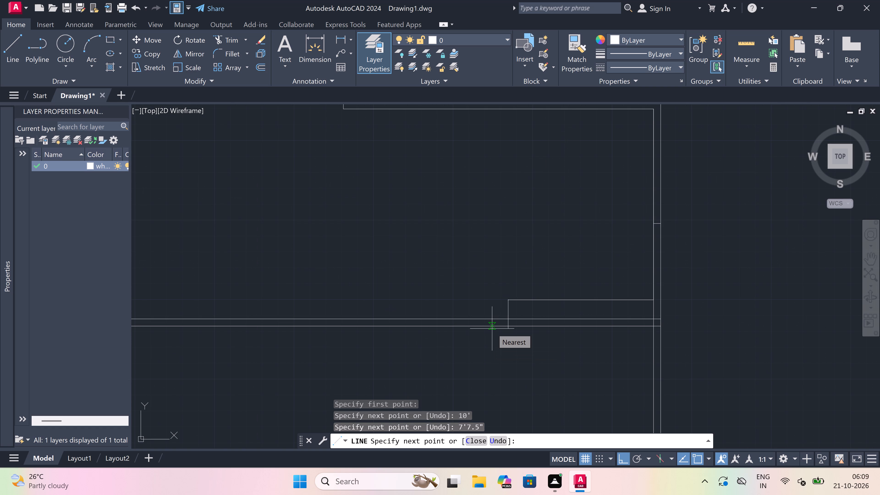
key("9")
type("\"")
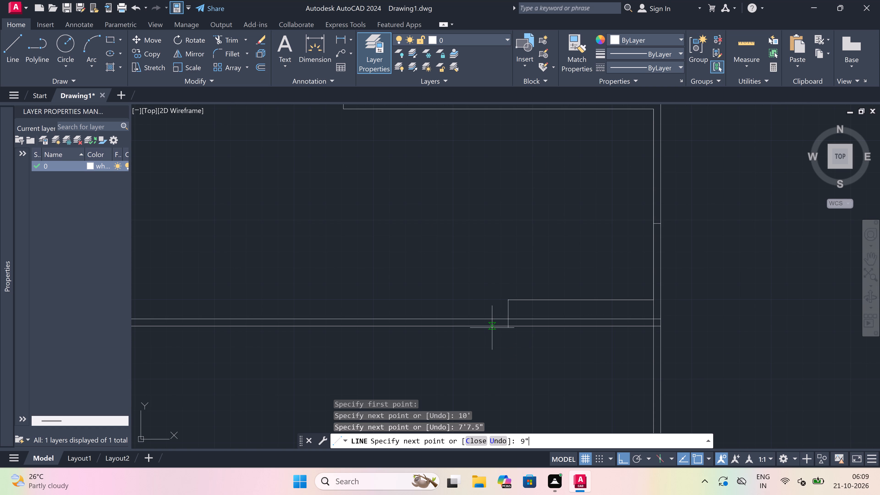
key("space")
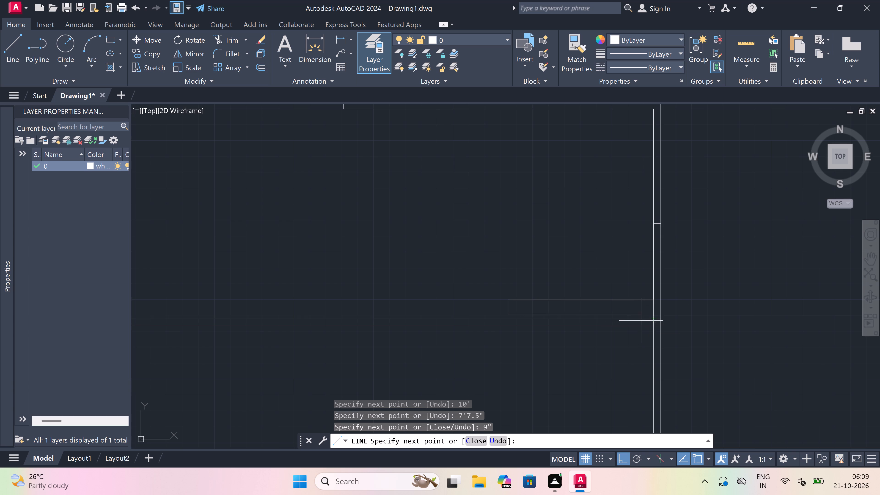
scroll(648, 321, "up", 2)
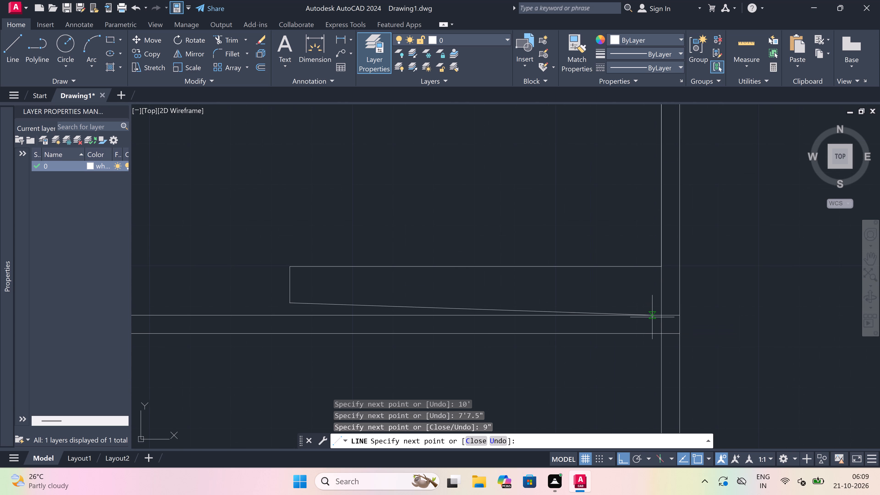
left_click(659, 303)
scroll(660, 304, "down", 4)
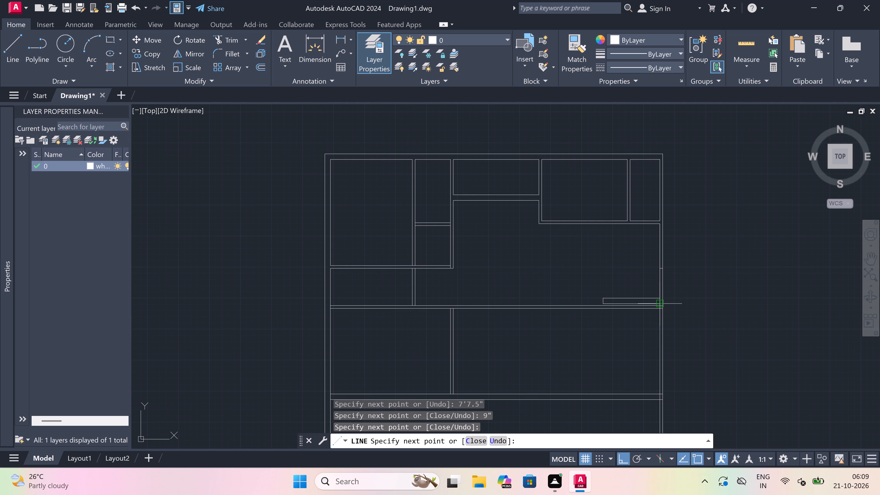
key("Escape")
Extend both lines of the uppermost central vertical partition, below the full-width partition, across the thickness of the horizontal walls above and below.
type("ex")
key("space")
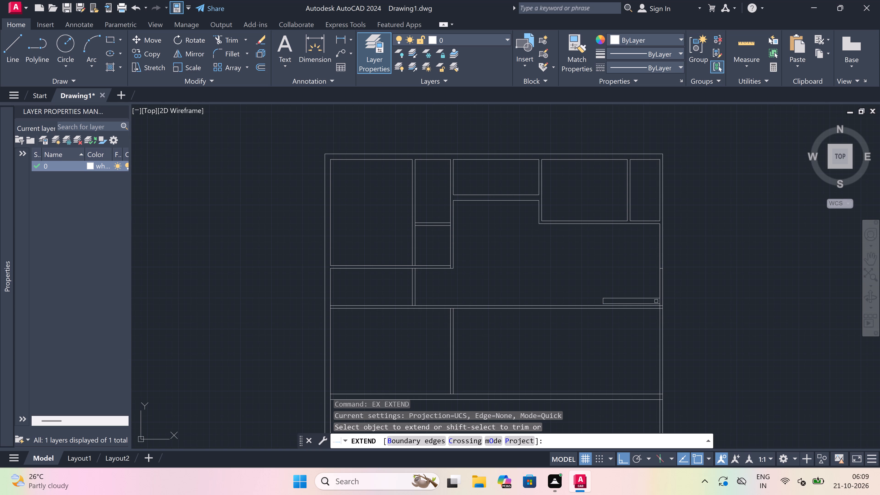
left_click(533, 332)
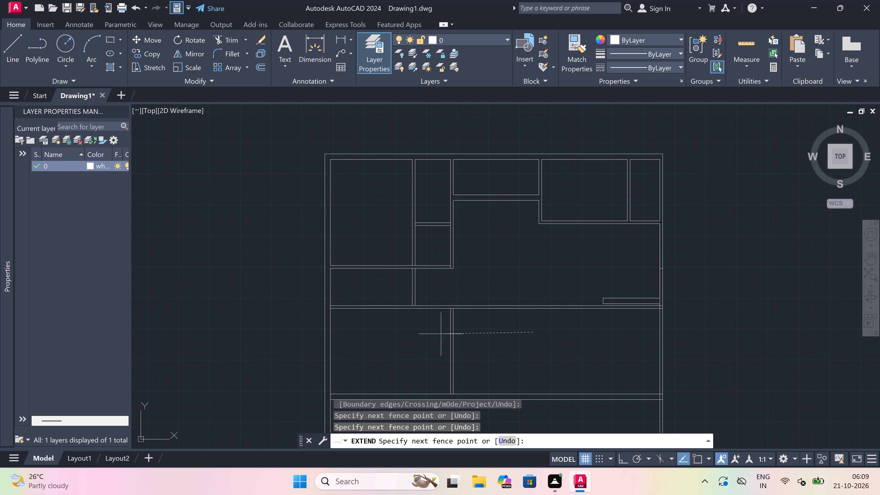
left_click(425, 331)
left_click(395, 284)
left_click(388, 299)
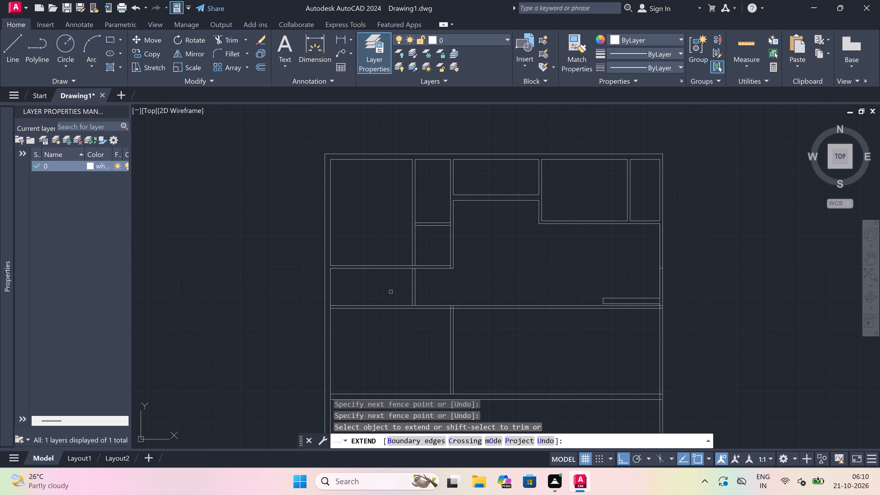
scroll(452, 300, "down", 3)
scroll(445, 332, "up", 2)
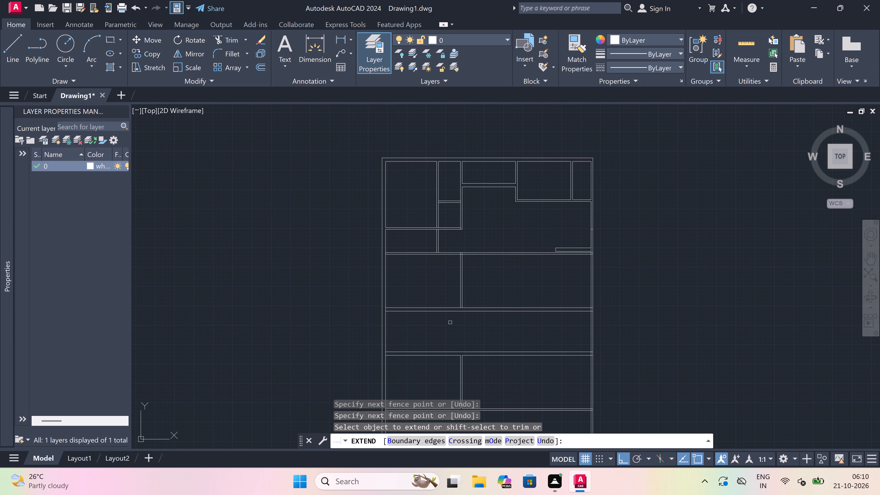
left_click(443, 294)
left_click(509, 296)
Extend both lines of the middle central vertical partition across the thickness of the horizontal walls at its upper and lower ends.
scroll(509, 296, "down", 2)
scroll(478, 337, "up", 2)
left_click(486, 315)
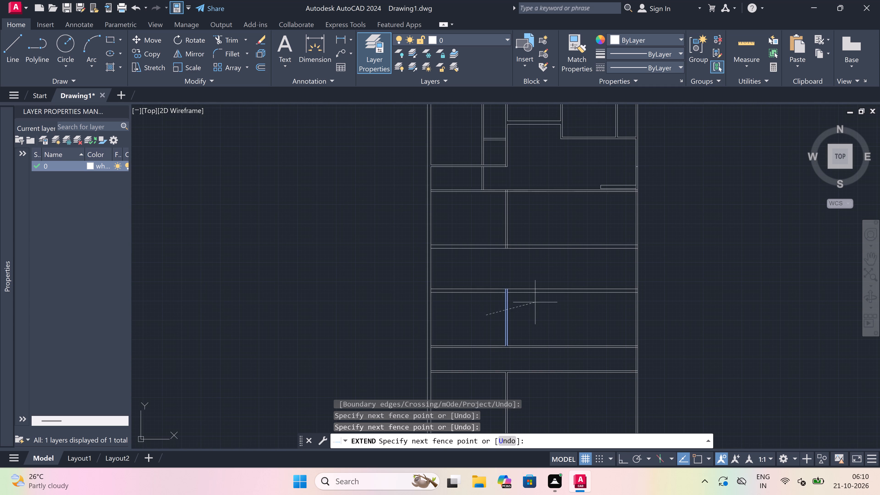
left_click(541, 298)
left_click(456, 354)
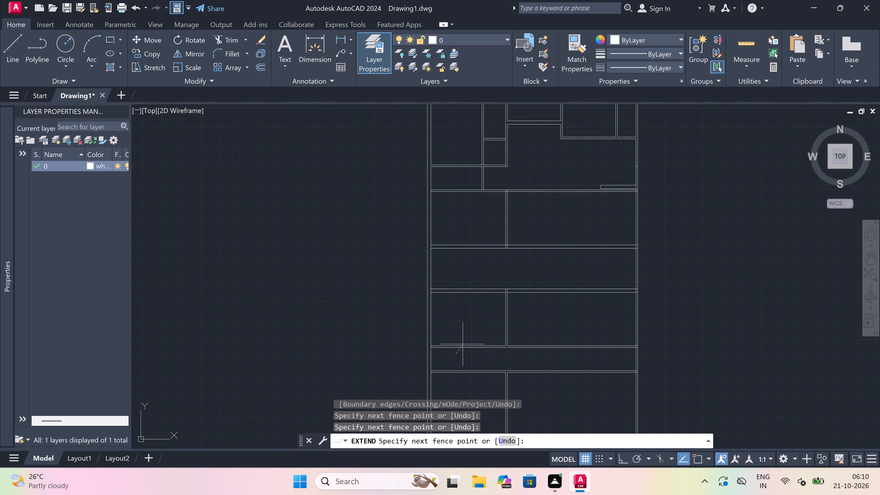
left_click(475, 361)
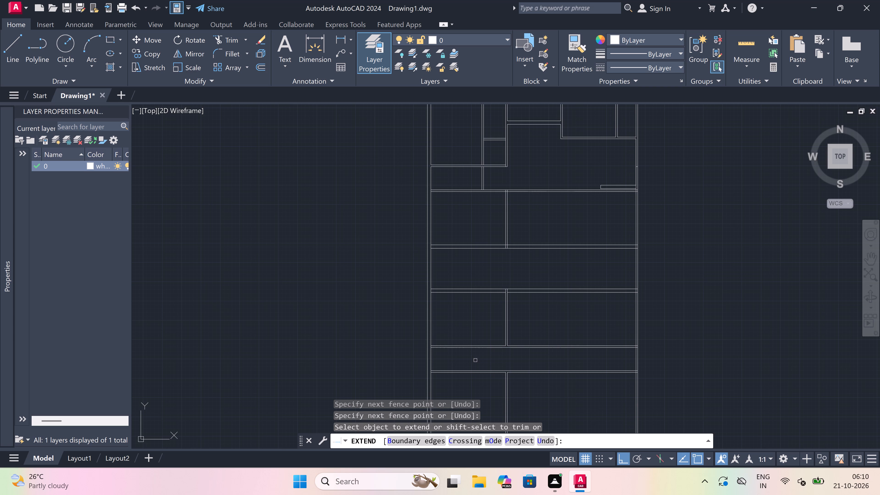
left_click(489, 327)
left_click(519, 337)
Extend both lines of the lowest central vertical partition up through the horizontal partition above and down to the bottom wall's outer line.
scroll(519, 337, "down", 2)
scroll(511, 360, "up", 1)
left_click(506, 355)
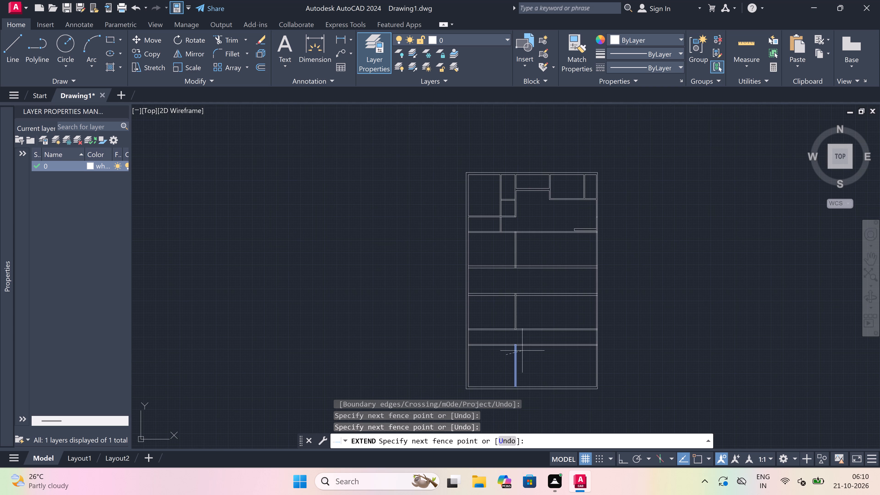
left_click(523, 350)
left_click(524, 380)
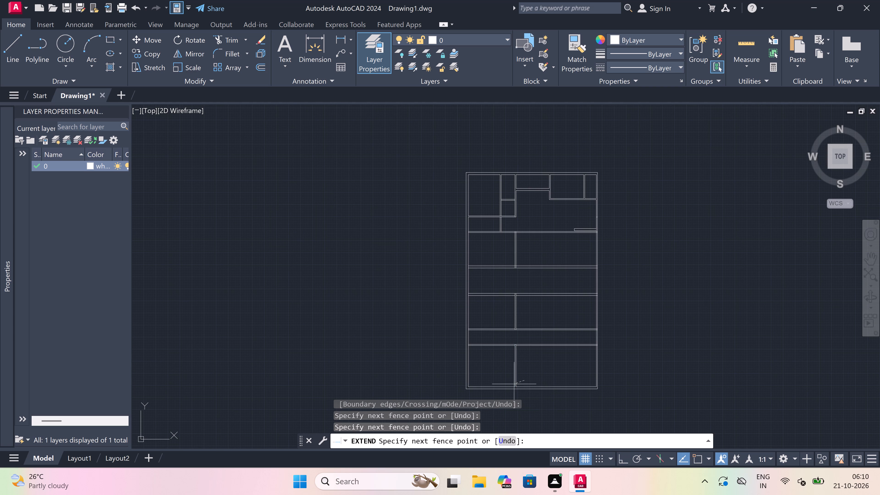
scroll(507, 386, "up", 3)
left_click(508, 384)
scroll(531, 366, "down", 3)
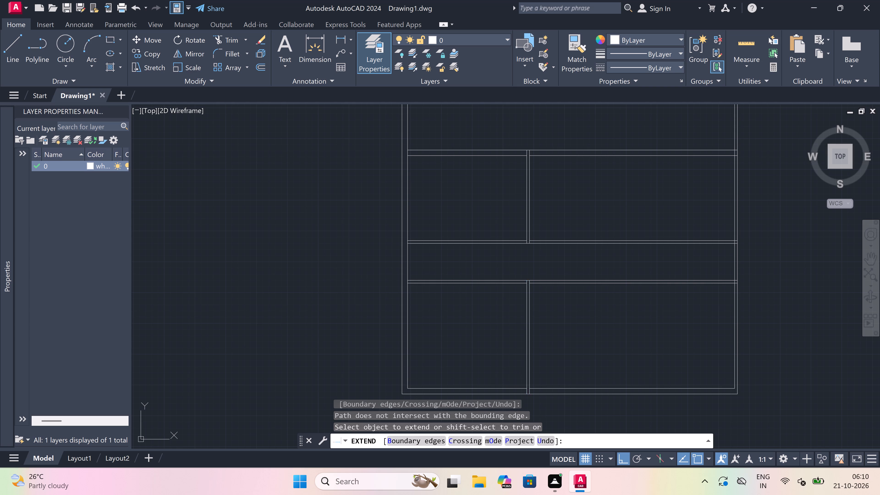
scroll(535, 359, "down", 1)
scroll(564, 283, "up", 4)
scroll(564, 283, "down", 1)
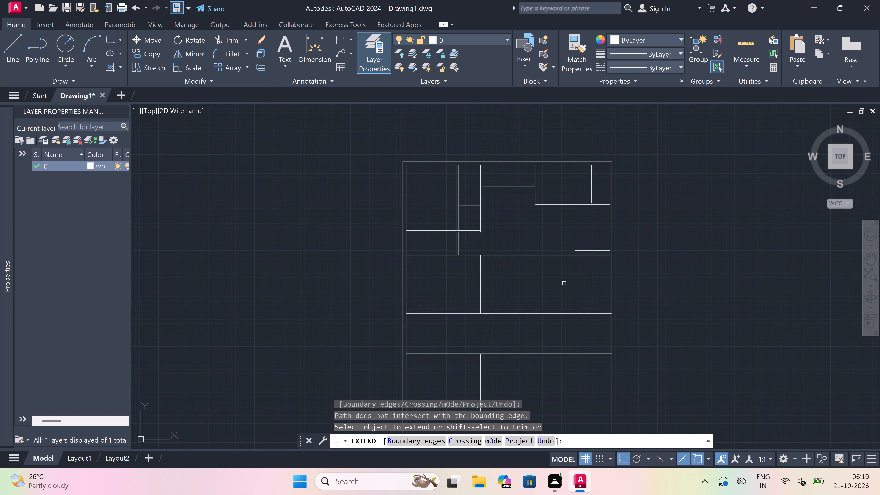
key("Escape")
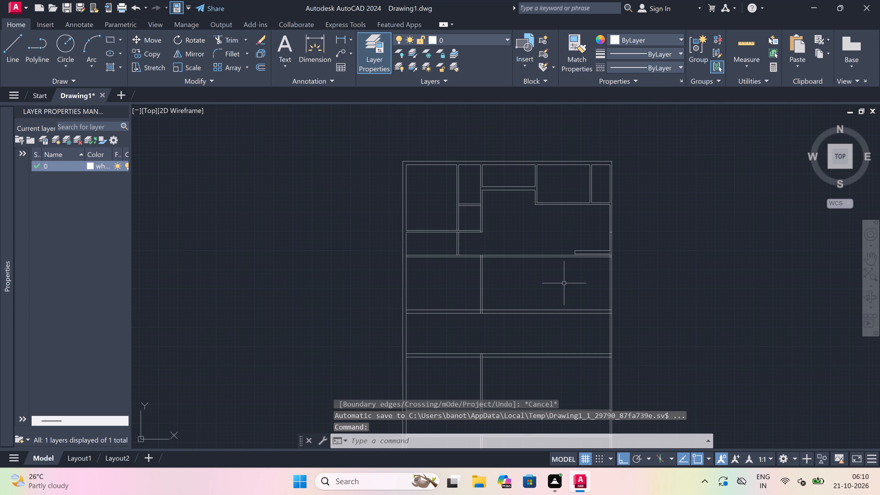
Trim all full-width horizontal wall and partition lines between the central vertical partitions and the right outer wall.
type("tr")
key("space")
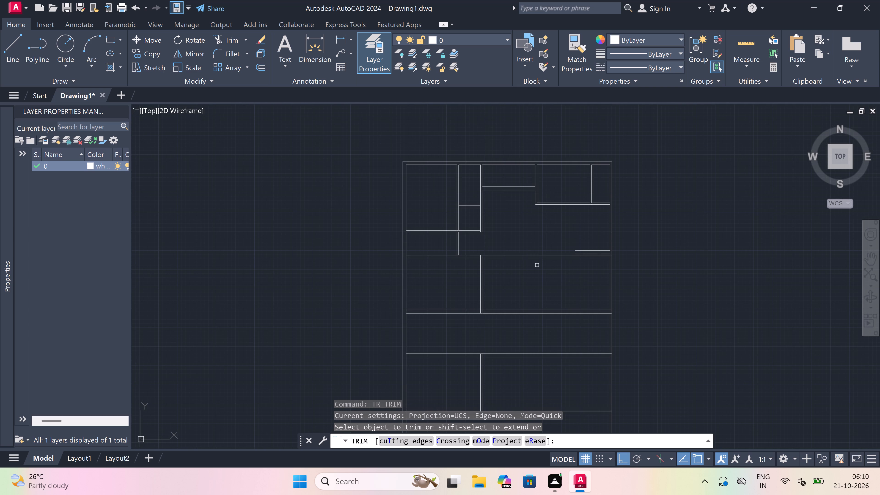
scroll(533, 235, "down", 1)
left_click(533, 235)
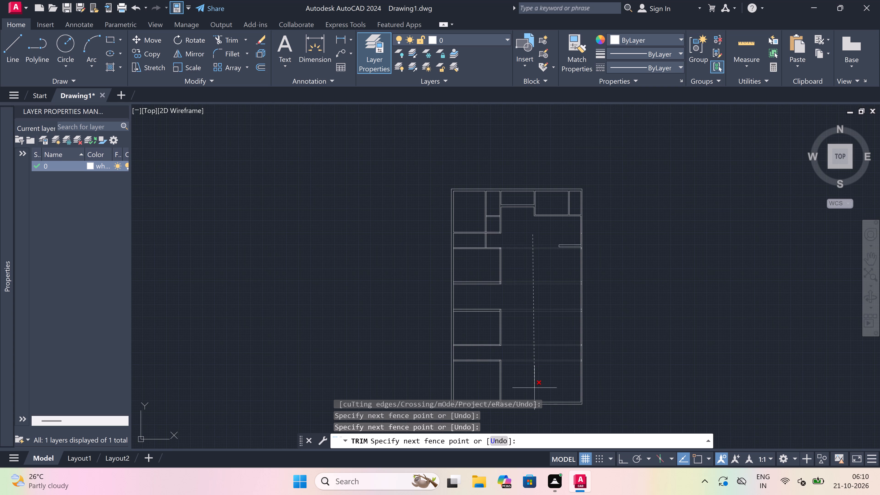
left_click(534, 387)
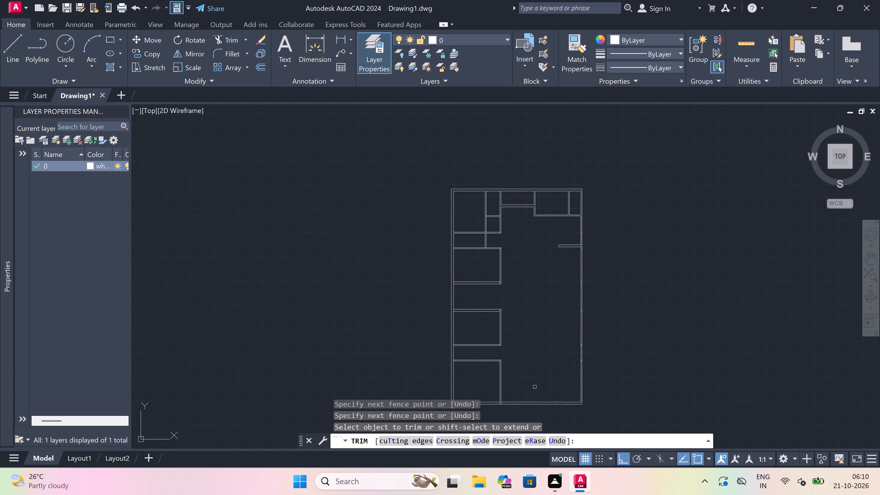
key("Escape")
Draw lines from the top of the upper-right rooms' dividing partition's left line: 4.5" left, then down to the short 9" wall's upper line.
scroll(573, 214, "up", 3)
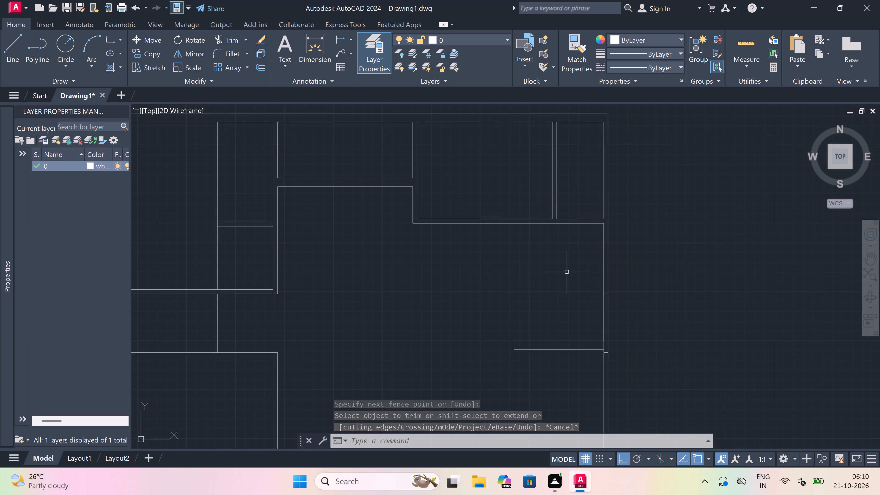
type("l")
key("space")
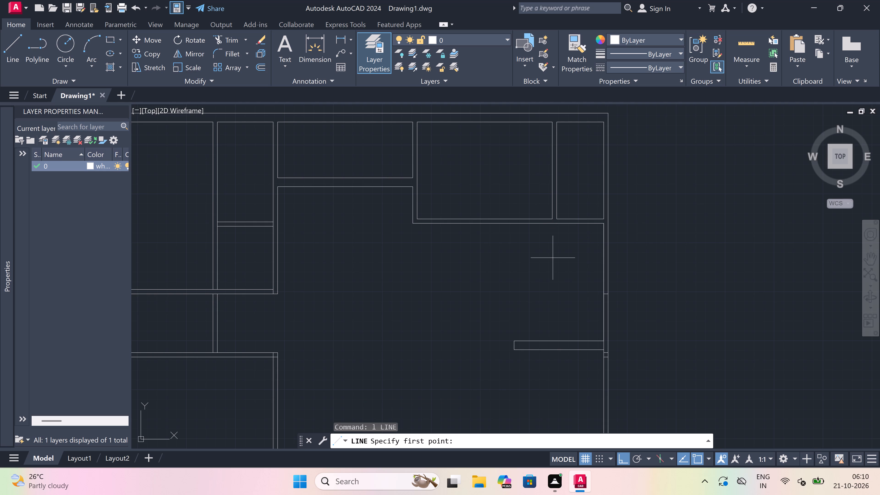
scroll(553, 258, "down", 1)
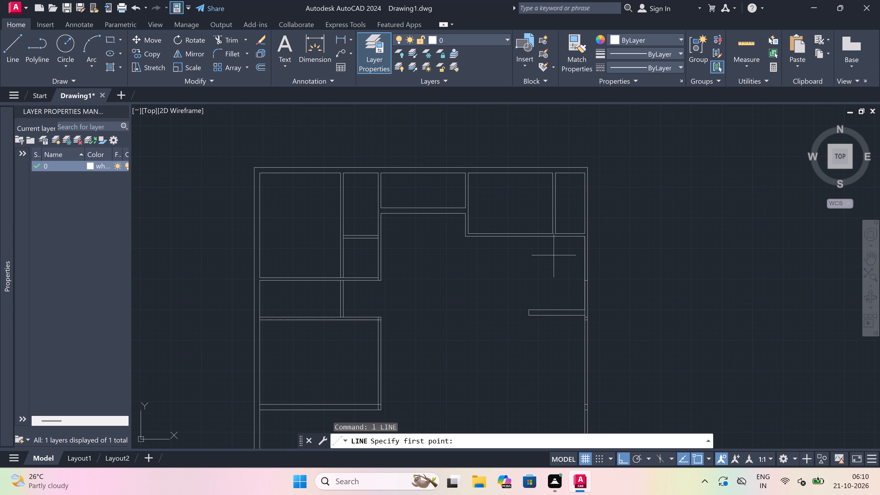
scroll(552, 179, "up", 2)
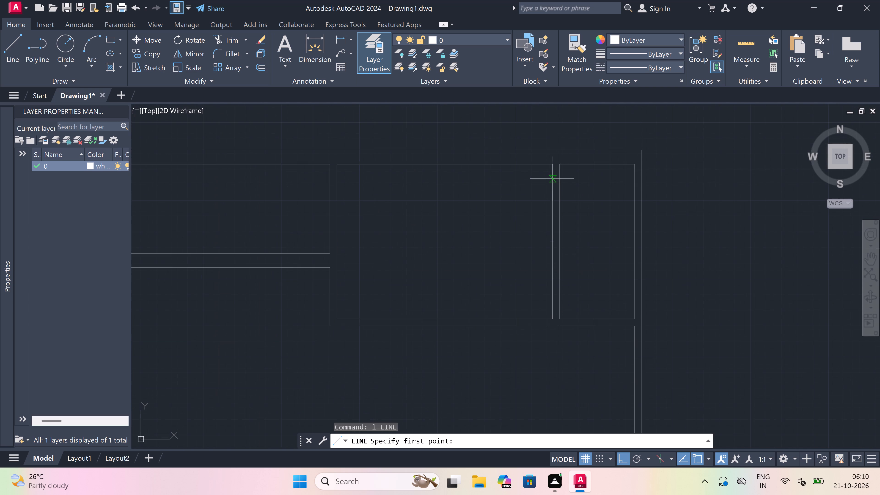
left_click(551, 164)
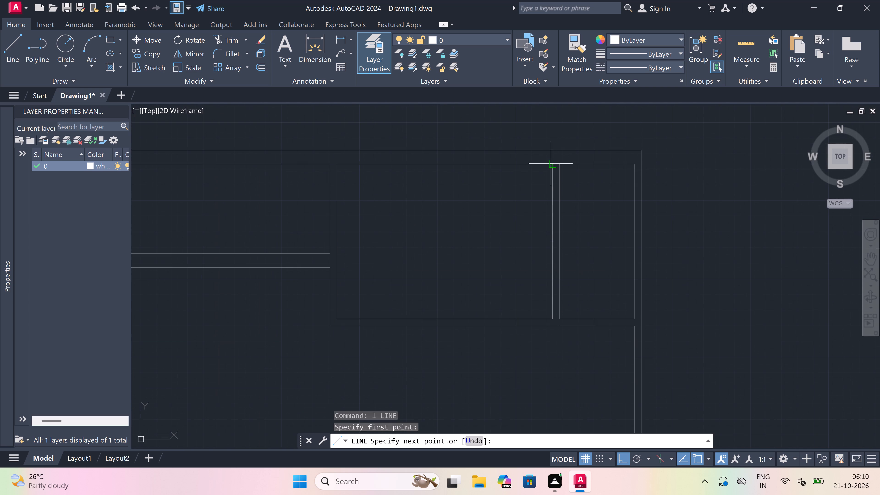
type("4.5")
type("\"")
key("space")
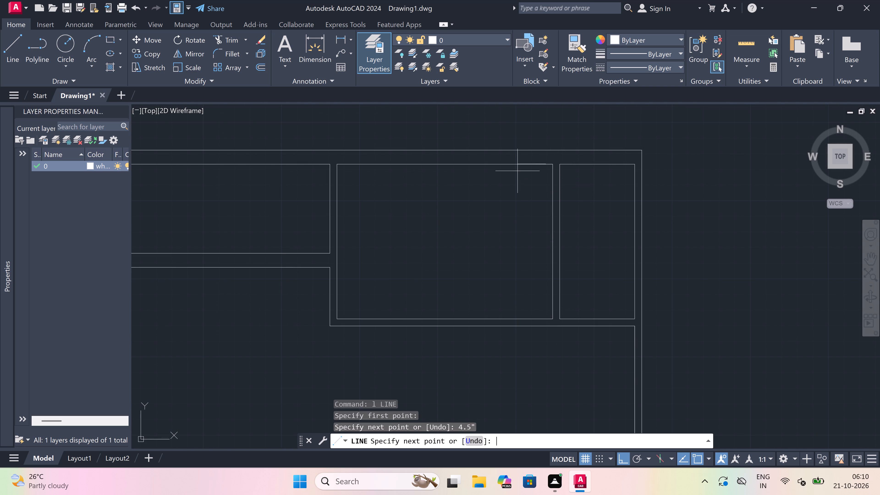
scroll(523, 169, "down", 3)
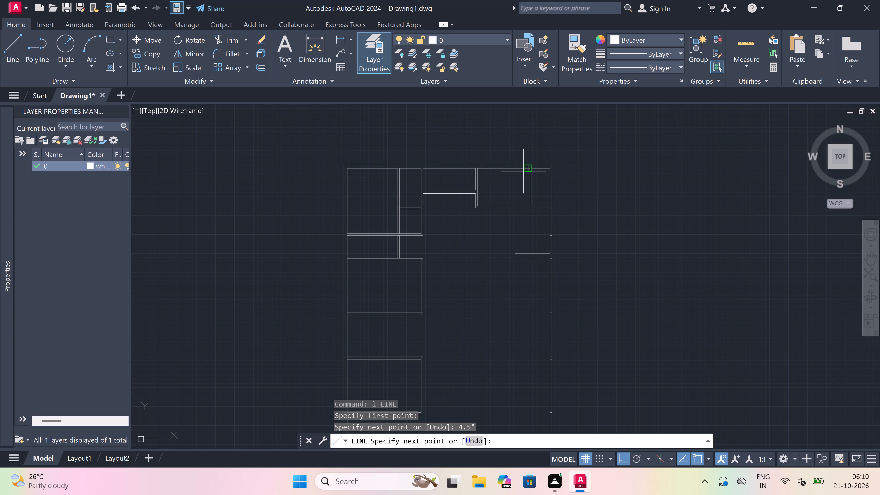
scroll(529, 237, "up", 3)
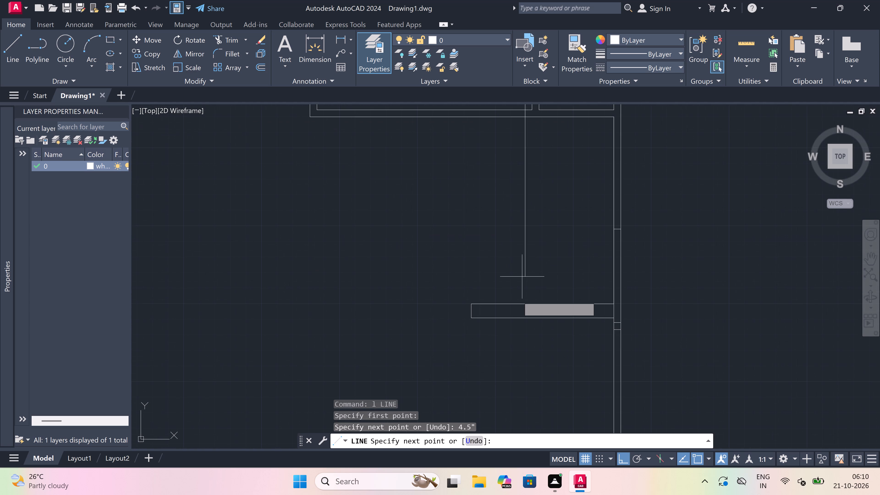
left_click(525, 302)
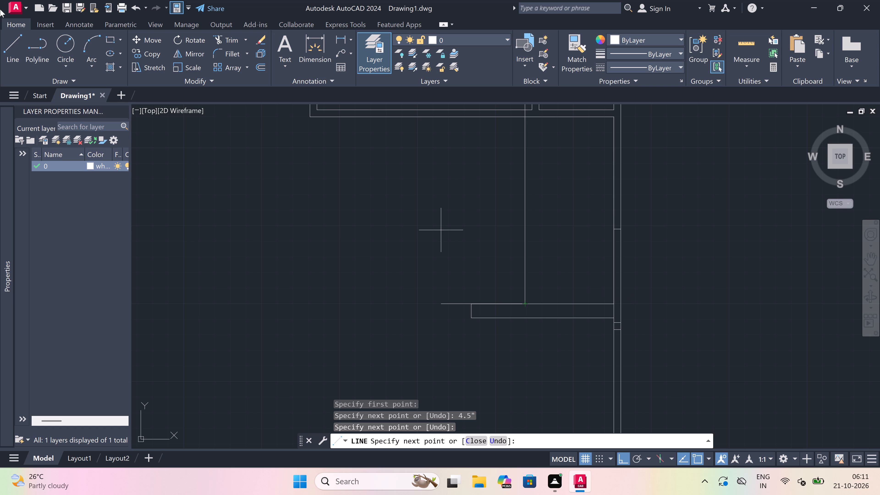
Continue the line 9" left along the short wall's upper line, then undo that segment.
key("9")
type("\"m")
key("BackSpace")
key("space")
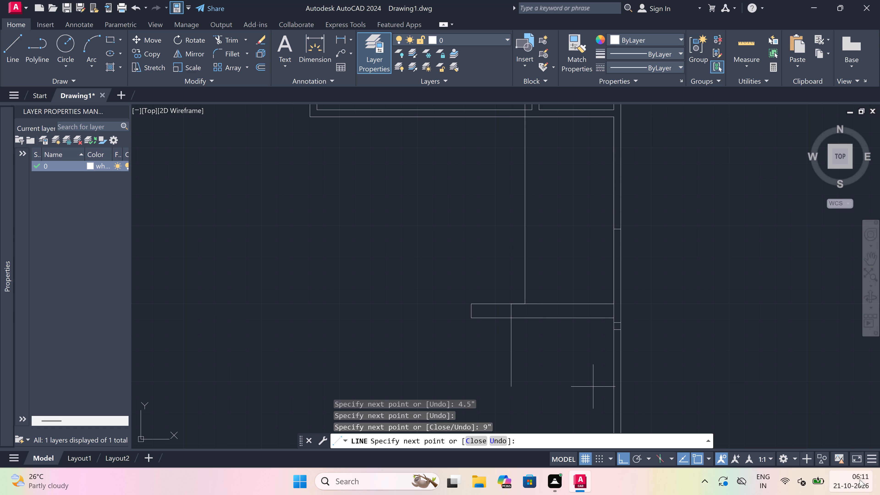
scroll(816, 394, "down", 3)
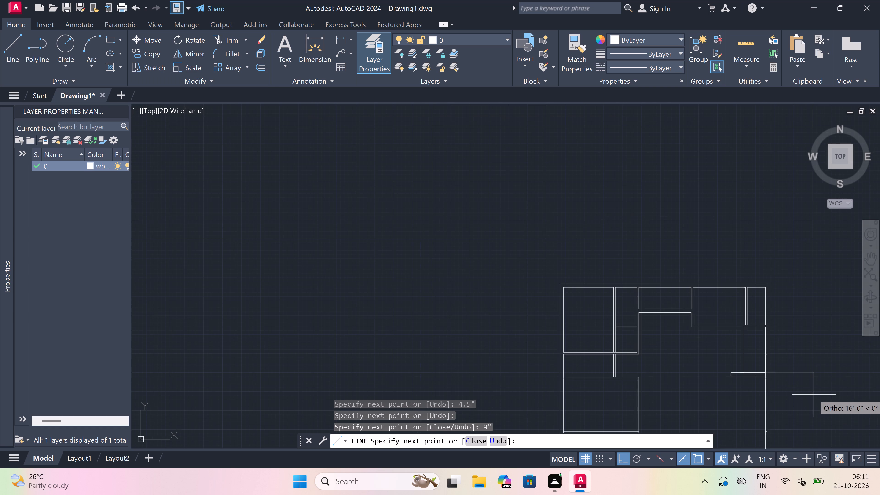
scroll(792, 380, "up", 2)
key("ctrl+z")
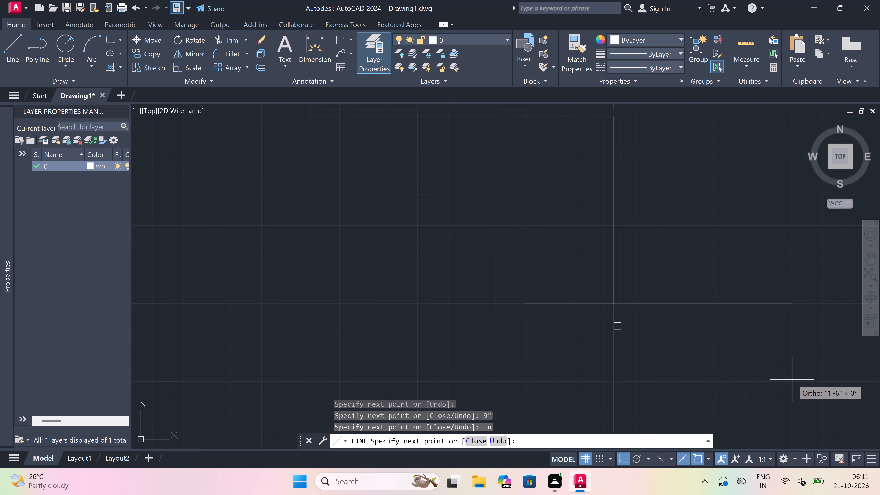
Continue the line 9" right along the short wall's upper line, then up to the partition line's end at the horizontal partition.
key("9")
key("shift+quotedbl")
key("space")
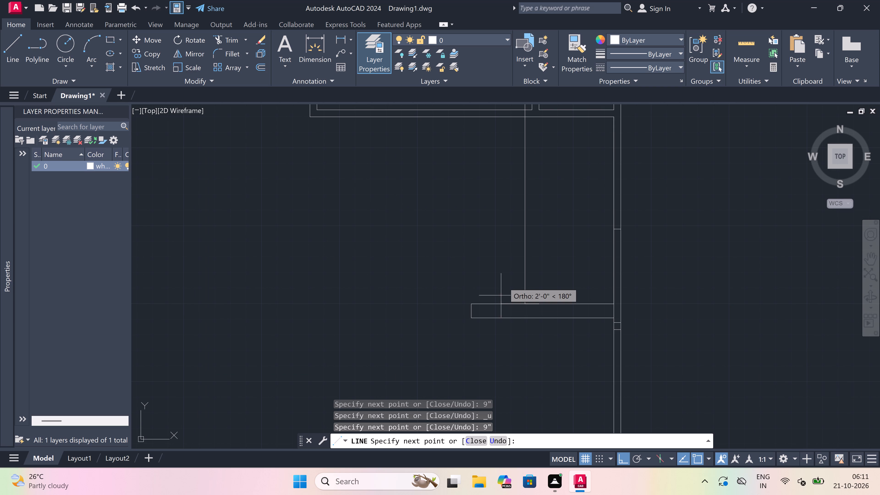
scroll(587, 280, "down", 3)
scroll(570, 226, "up", 4)
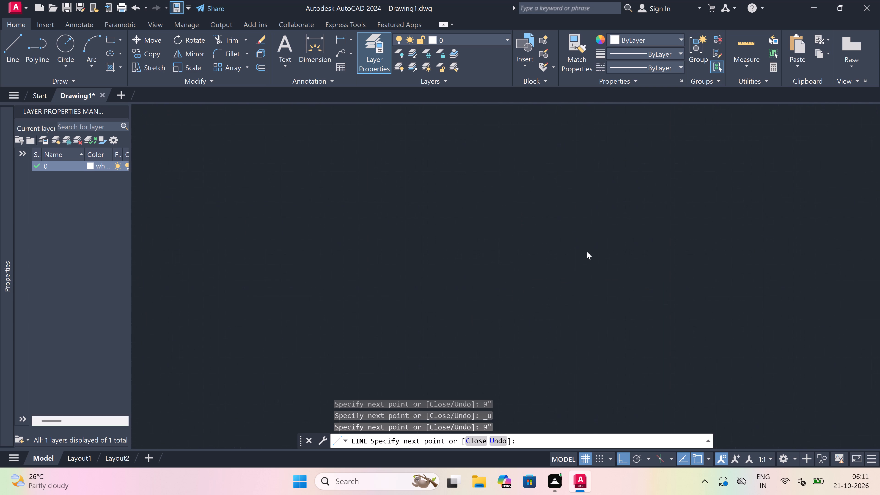
left_click(601, 300)
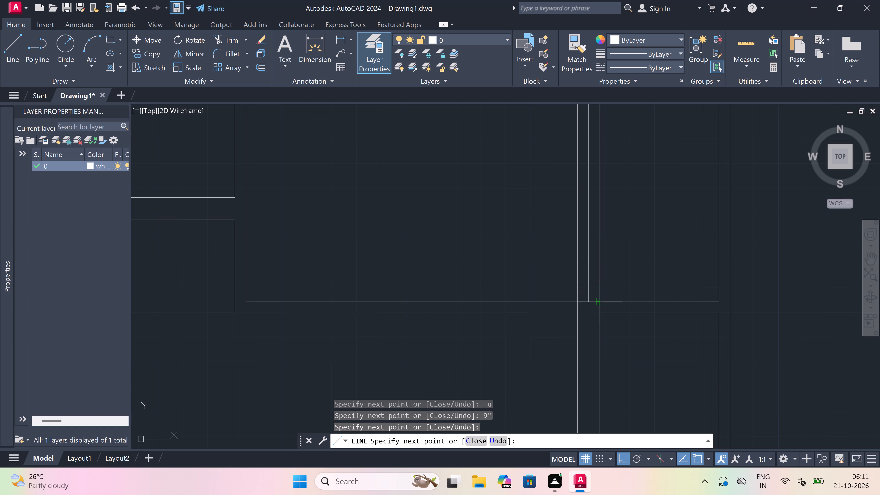
key("Escape")
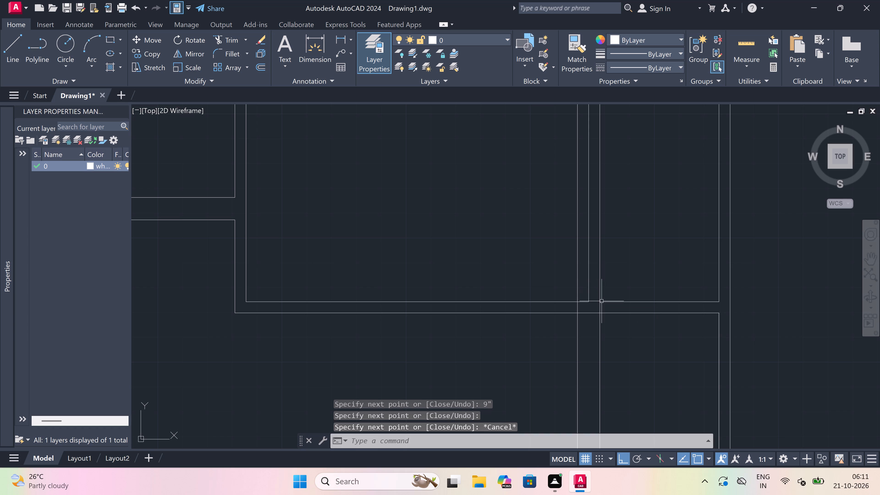
Trim the horizontal partition's lines inside the upper-right 9" dividing wall and remove that wall's middle line and its leftover top segment.
type("tr")
key("space")
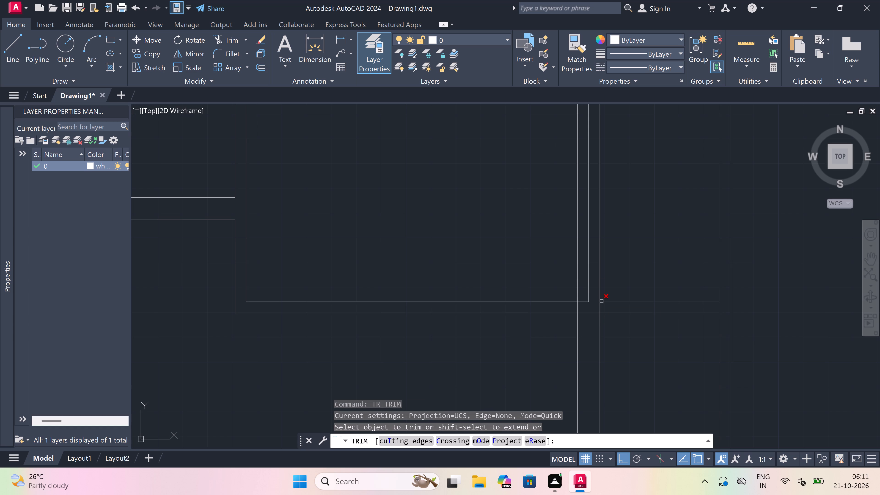
scroll(582, 291, "up", 1)
left_click(586, 286)
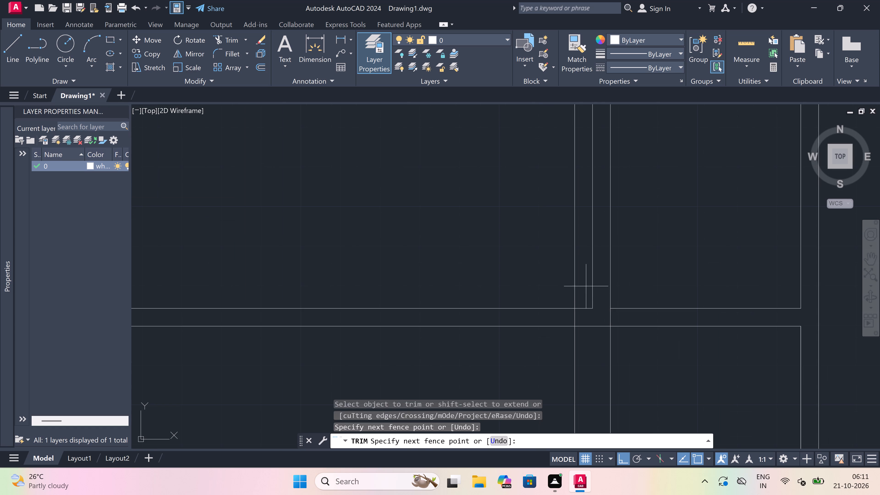
double_click(589, 363)
left_click(592, 292)
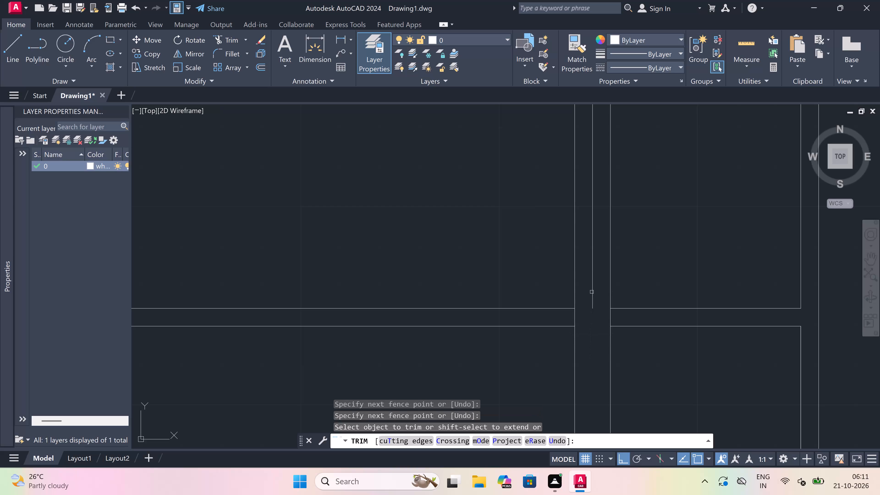
scroll(592, 292, "down", 5)
scroll(590, 247, "up", 3)
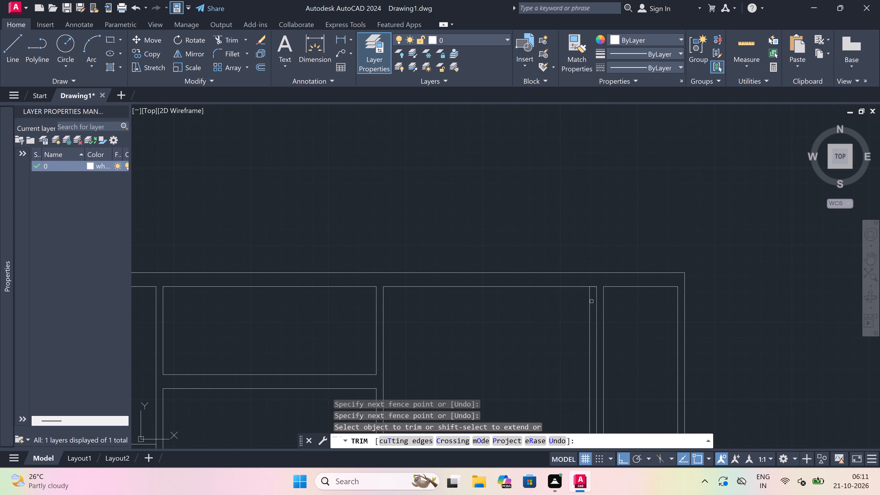
scroll(596, 293, "up", 2)
left_click(591, 286)
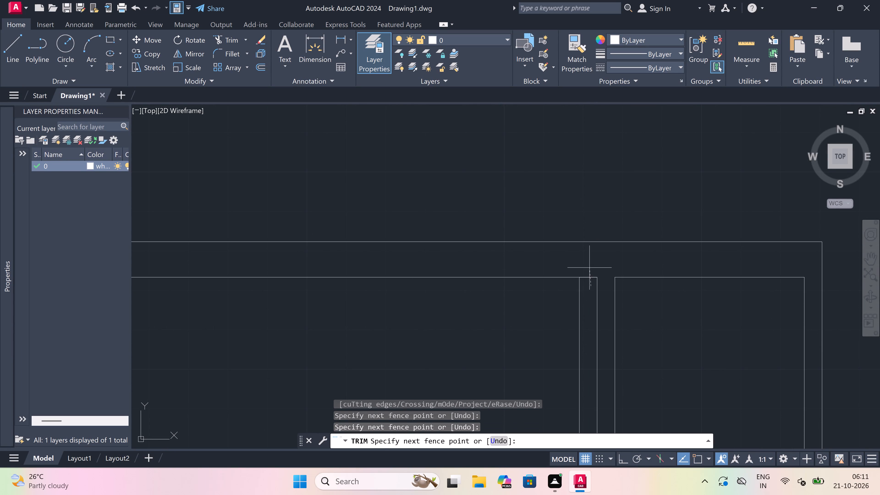
double_click(589, 267)
scroll(593, 282, "down", 2)
left_click(594, 282)
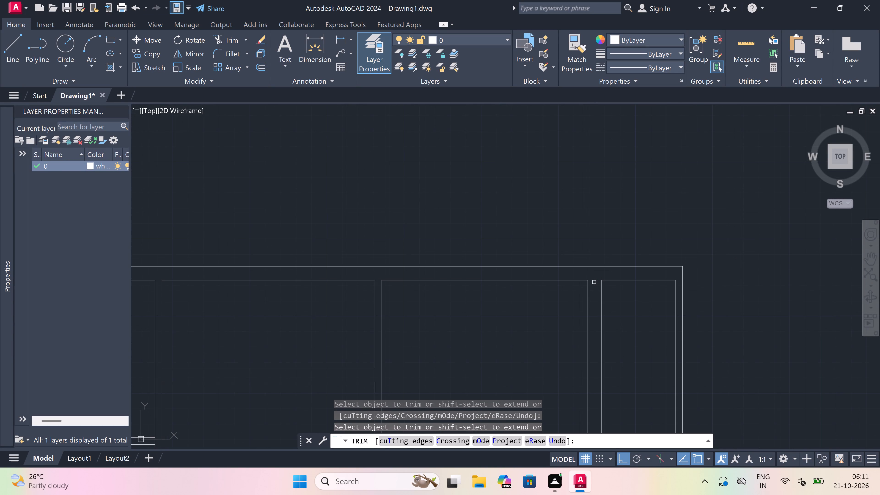
Trim both dividing wall lines where they cross the horizontal partition below the upper-right rooms.
scroll(591, 281, "down", 6)
scroll(591, 294, "up", 4)
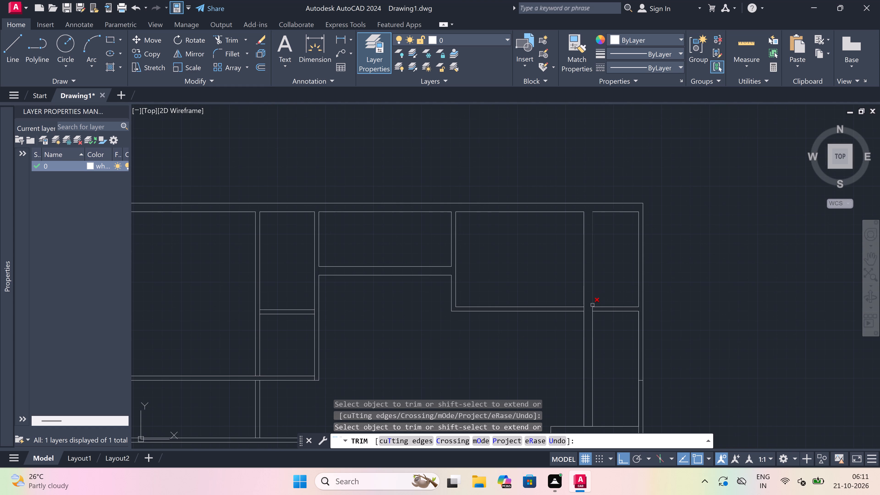
scroll(591, 310, "up", 3)
double_click(607, 306)
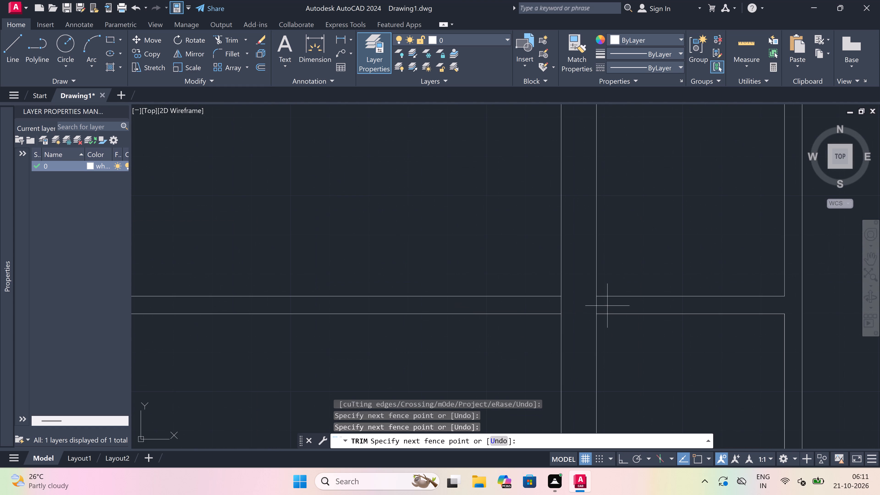
triple_click(539, 304)
scroll(519, 290, "down", 4)
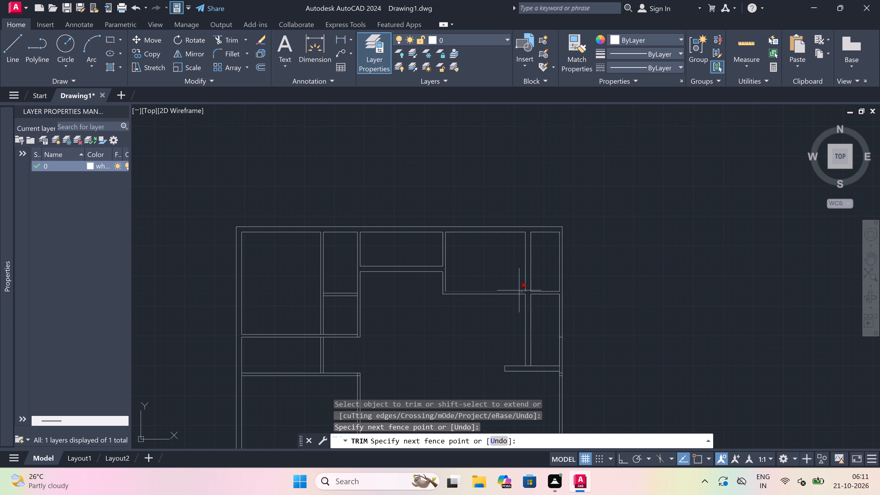
scroll(535, 296, "up", 3)
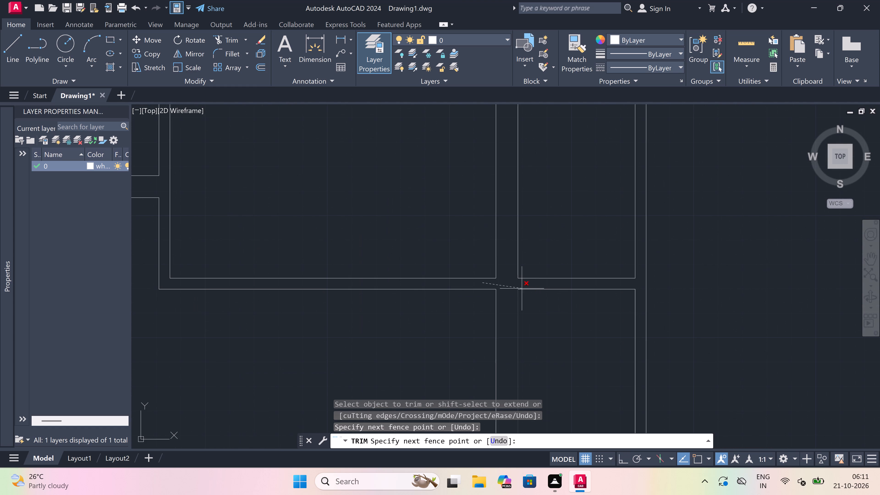
left_click(503, 277)
Trim the three leftover short cross lines inside the right outer wall near the short 9" wall.
scroll(503, 277, "down", 5)
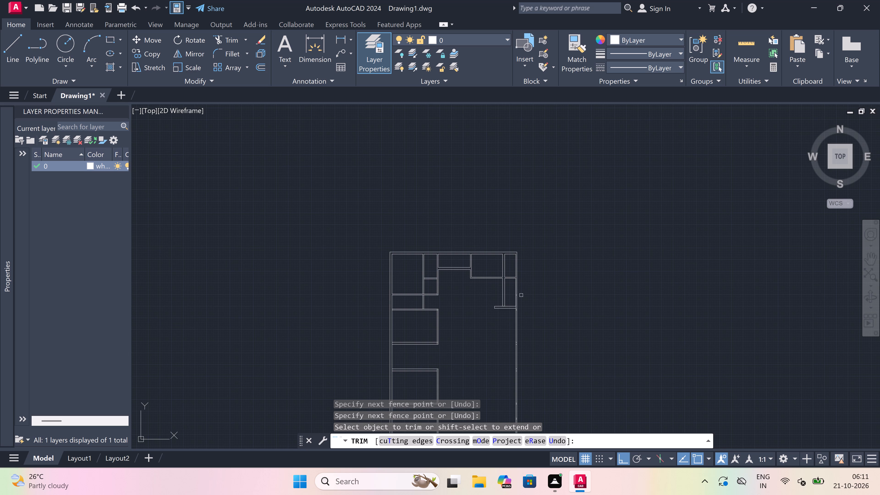
scroll(505, 306, "up", 2)
scroll(538, 292, "up", 3)
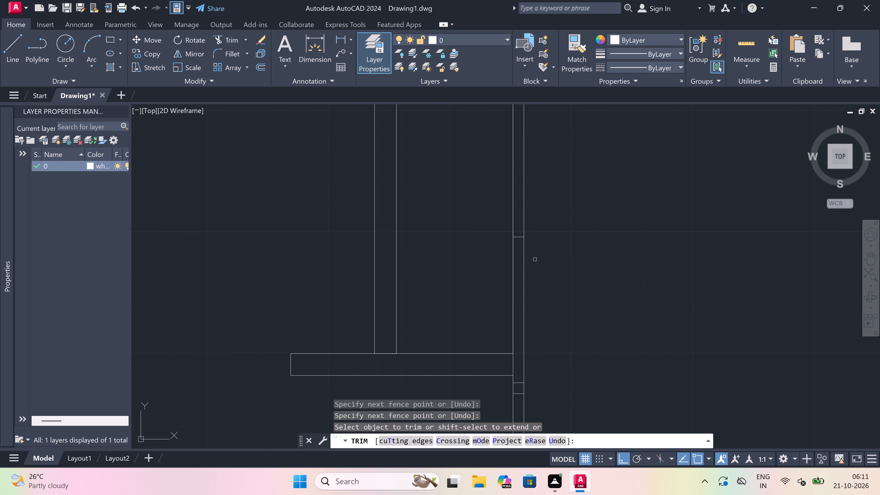
left_click(518, 231)
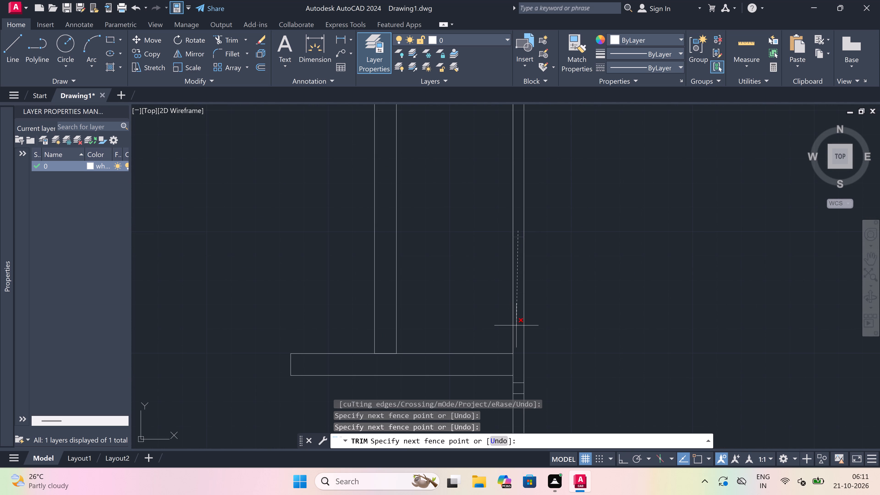
scroll(516, 325, "down", 3)
scroll(512, 357, "up", 3)
scroll(535, 325, "up", 2)
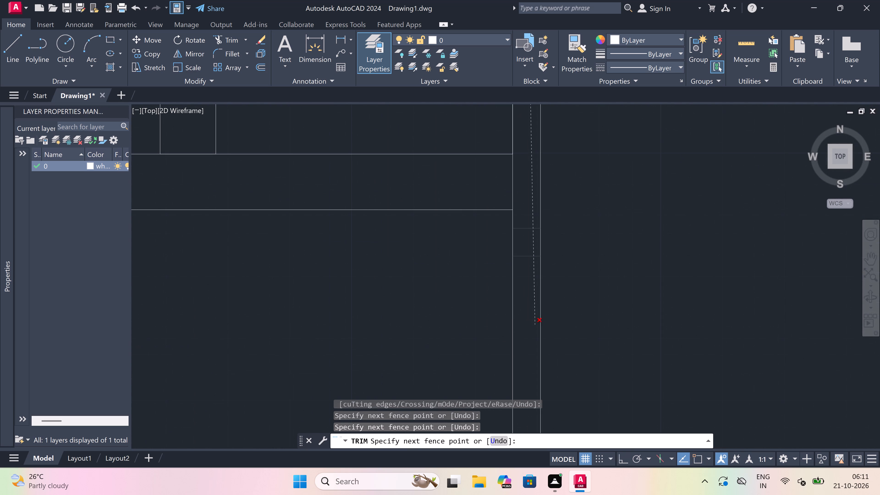
left_click(532, 322)
Trim the right outer wall's inner line between the two lines of the short 9" wall.
scroll(532, 321, "down", 2)
scroll(520, 269, "up", 2)
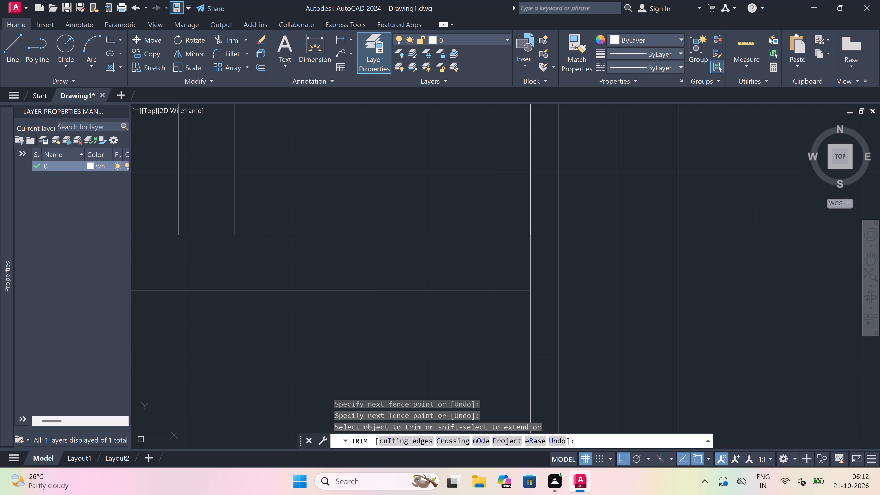
left_click(520, 268)
left_click(544, 262)
Trim the short 9" wall's upper line between the two lines of the dividing wall above it.
scroll(520, 262, "down", 5)
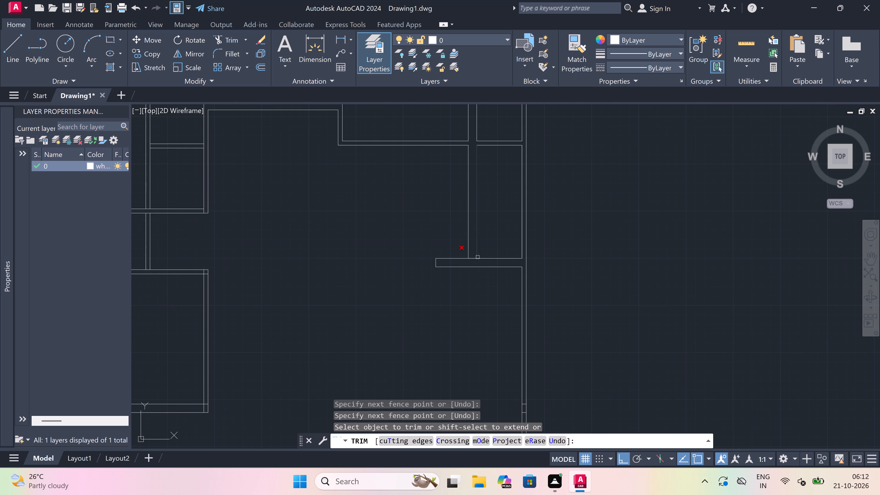
scroll(456, 253, "up", 2)
double_click(496, 285)
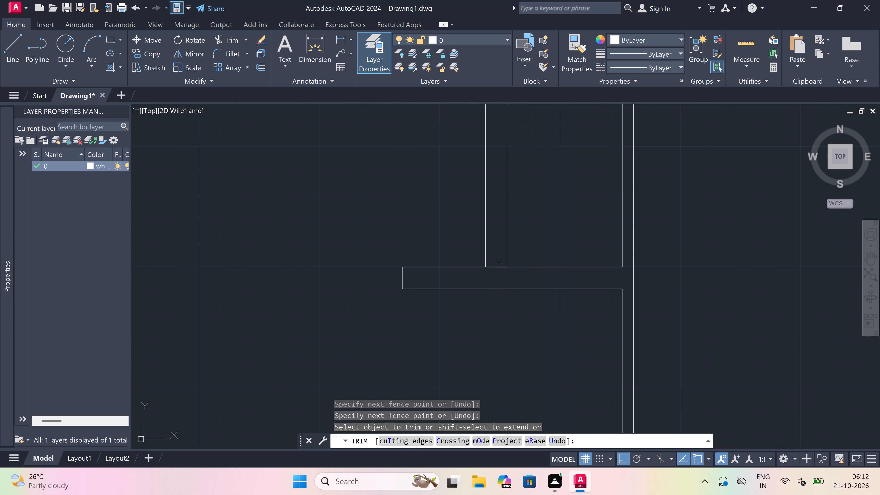
left_click(498, 262)
left_click(498, 278)
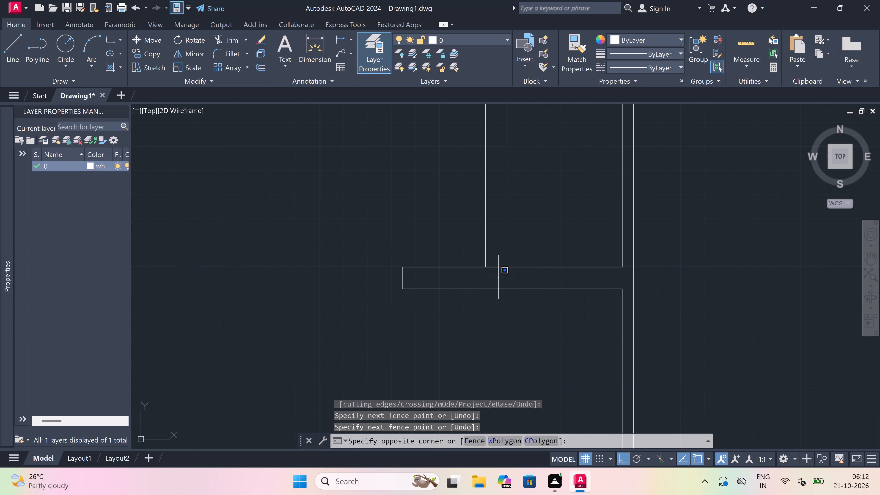
key("Escape")
type("tr")
key("space")
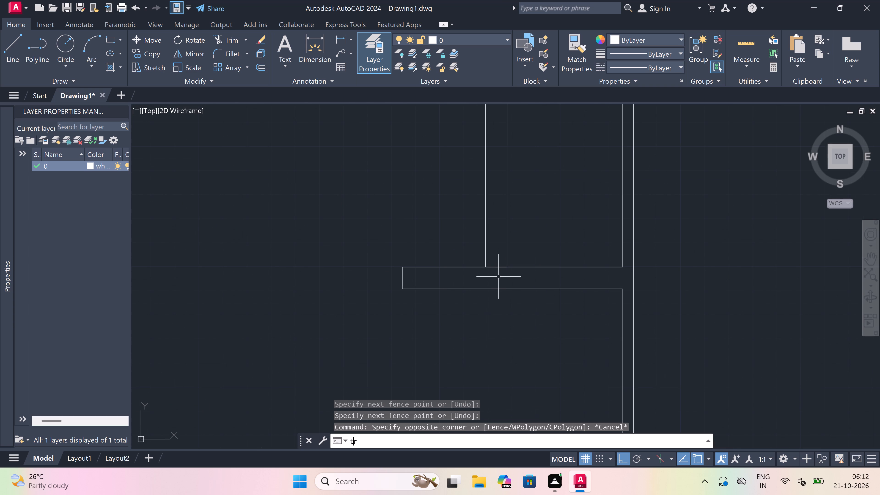
left_click(499, 276)
left_click(496, 262)
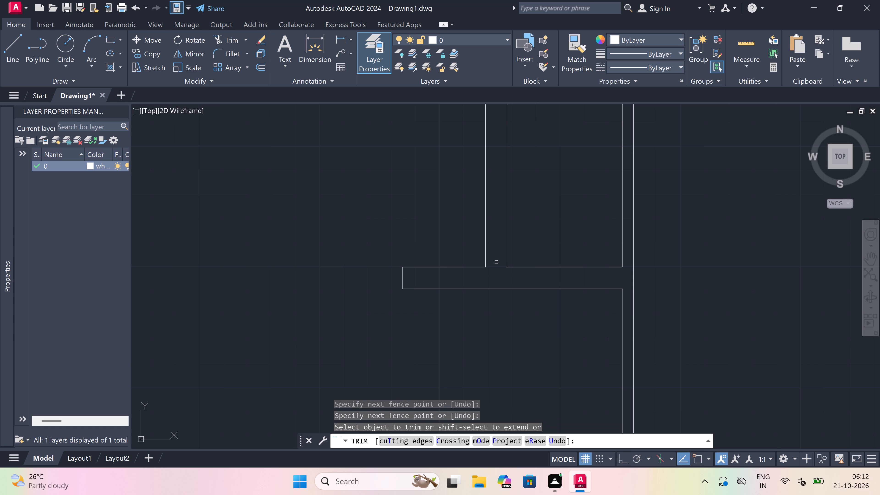
key("Escape")
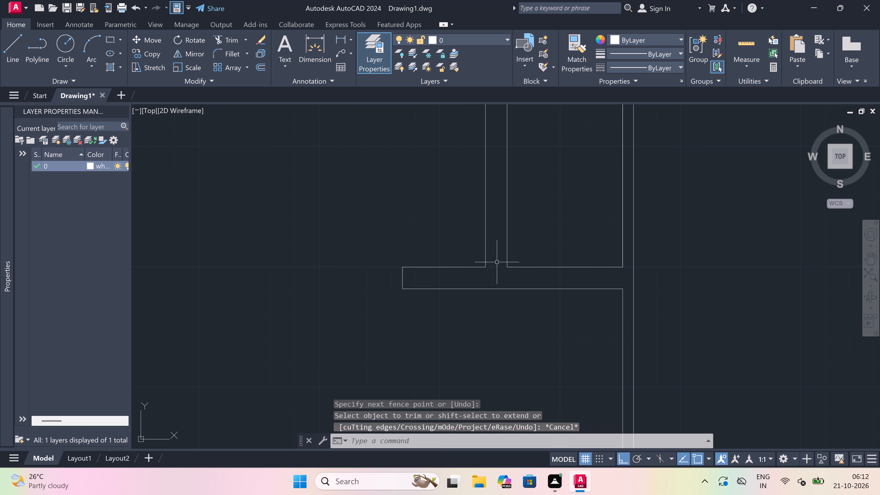
Offset the short 9" wall's lower line 5' downward.
scroll(510, 256, "down", 3)
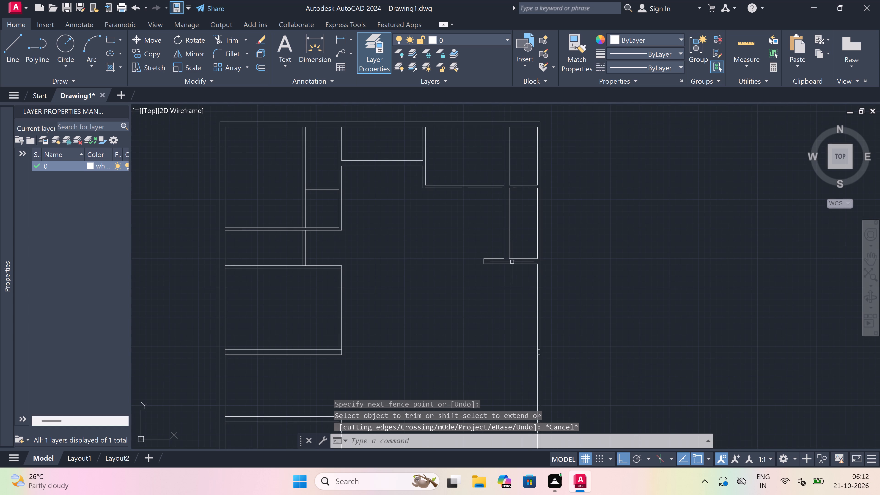
scroll(512, 262, "down", 1)
scroll(513, 264, "up", 4)
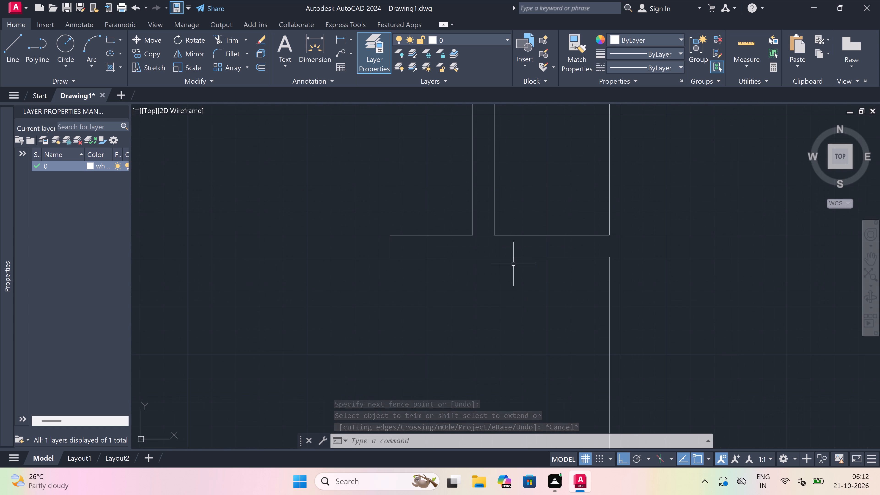
type("o")
key("space")
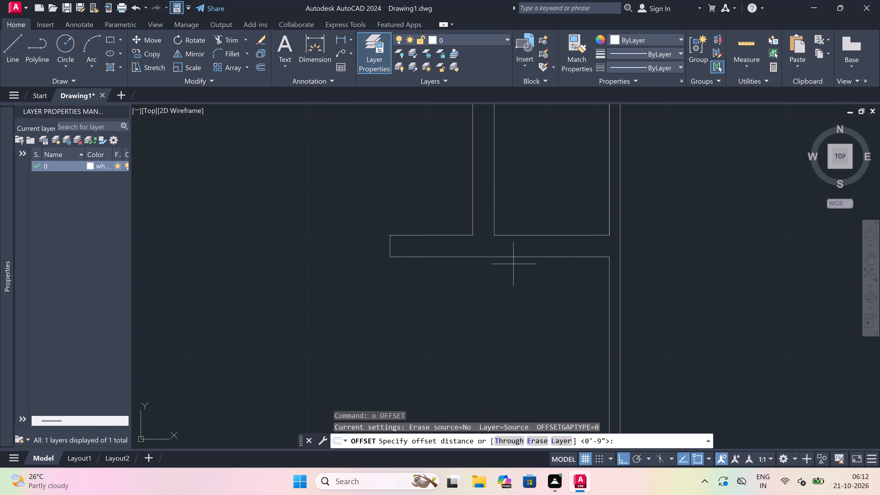
left_click(513, 252)
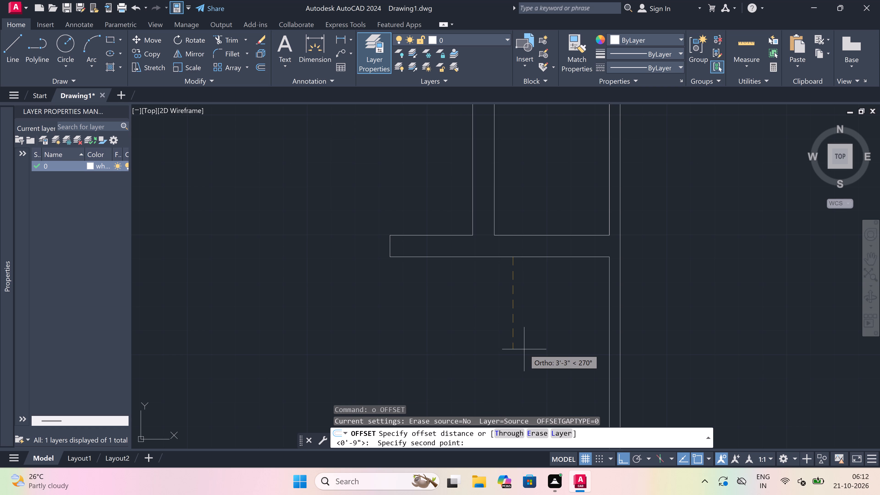
type("5'")
key("space")
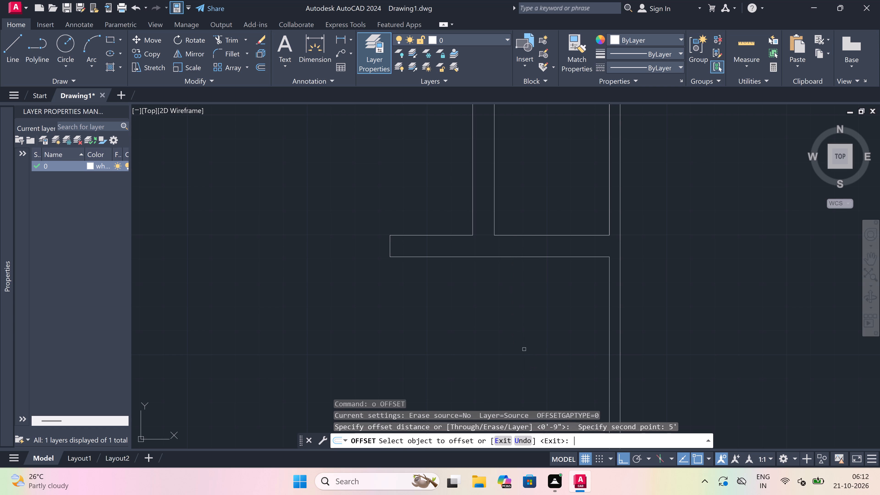
double_click(540, 257)
double_click(539, 310)
scroll(539, 310, "down", 2)
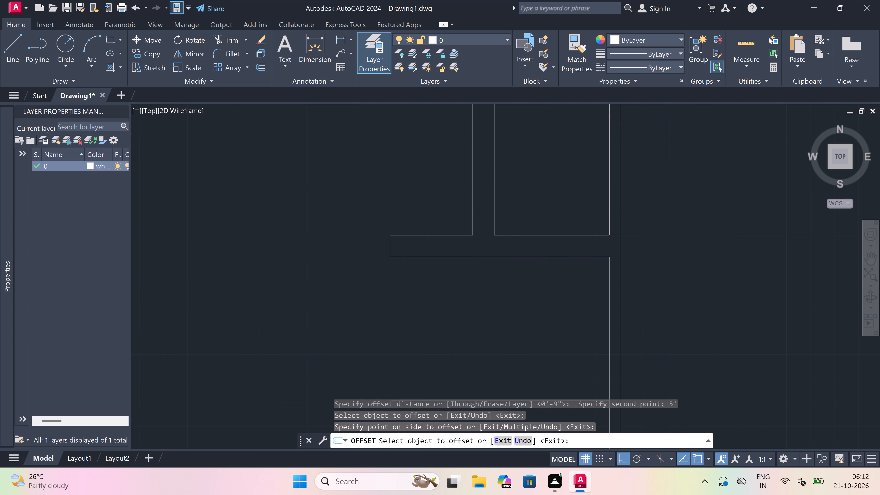
scroll(539, 310, "down", 2)
scroll(537, 334, "up", 3)
key("Escape")
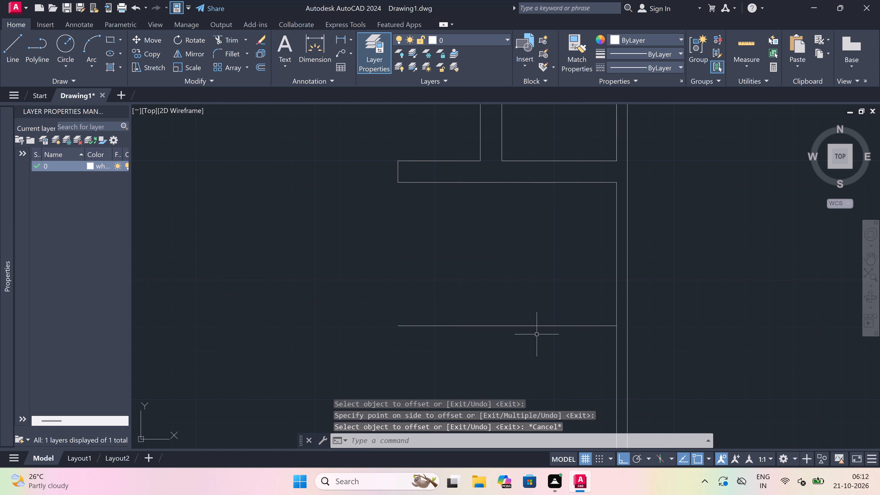
Offset the new horizontal line below the short 9" wall by 4.5" downward to form a partition.
key("space")
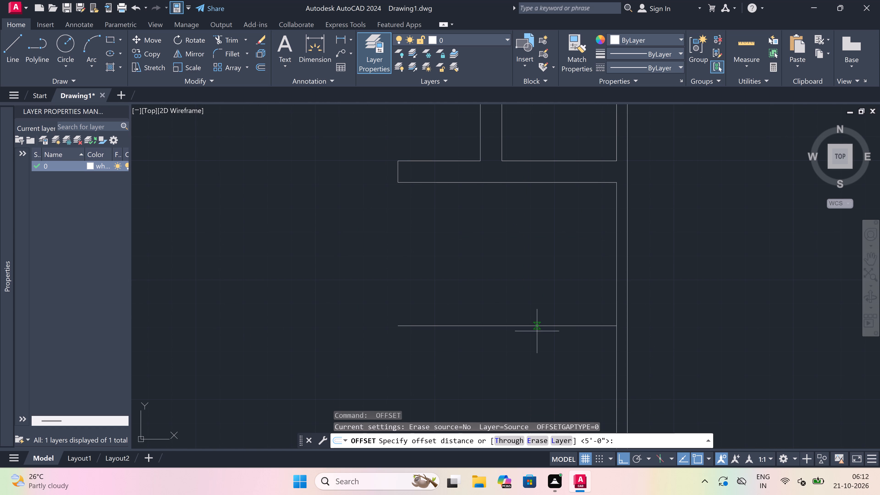
left_click(535, 327)
type("4.5")
type("\"")
key("space")
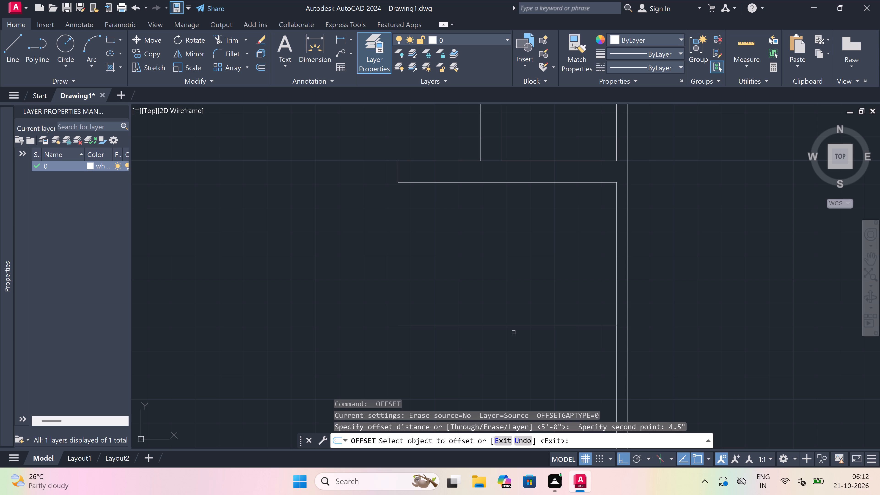
left_click_drag(511, 326, 511, 330)
left_click(505, 368)
key("Escape")
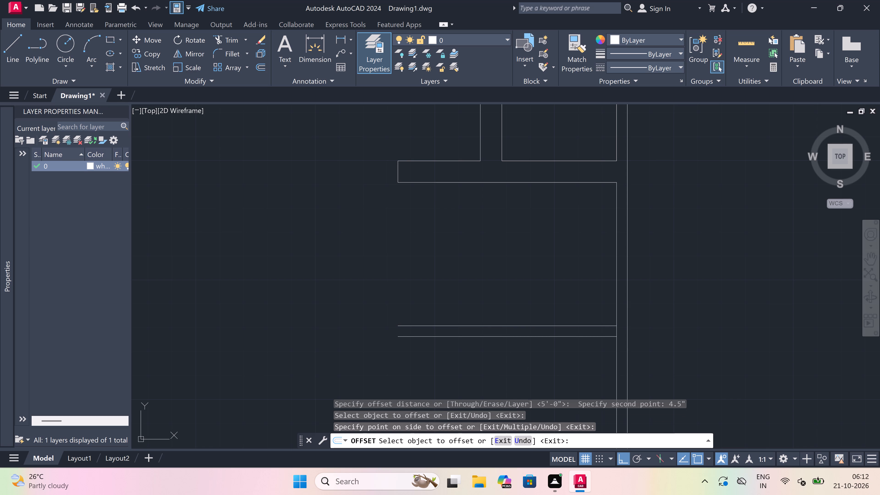
Draw a 4.5" thick partition closing the small room's open left side, from the lower partition up to the short 9" wall's upper line.
type("l")
key("space")
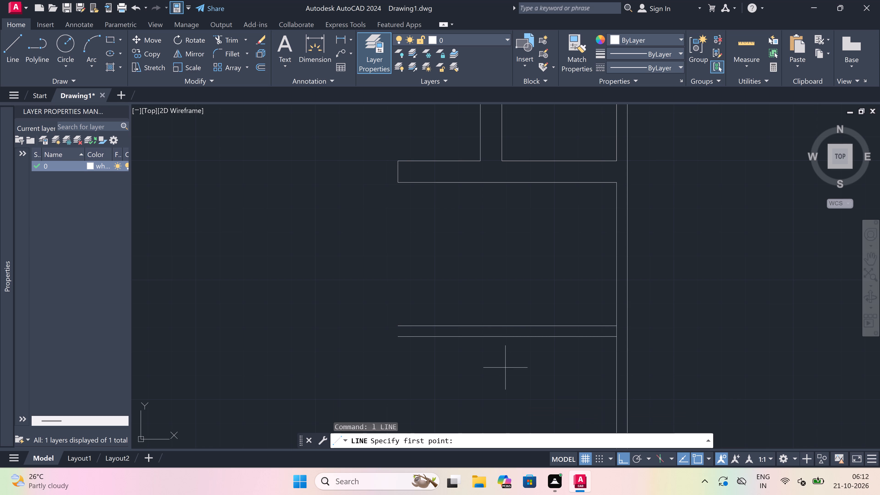
scroll(448, 317, "down", 3)
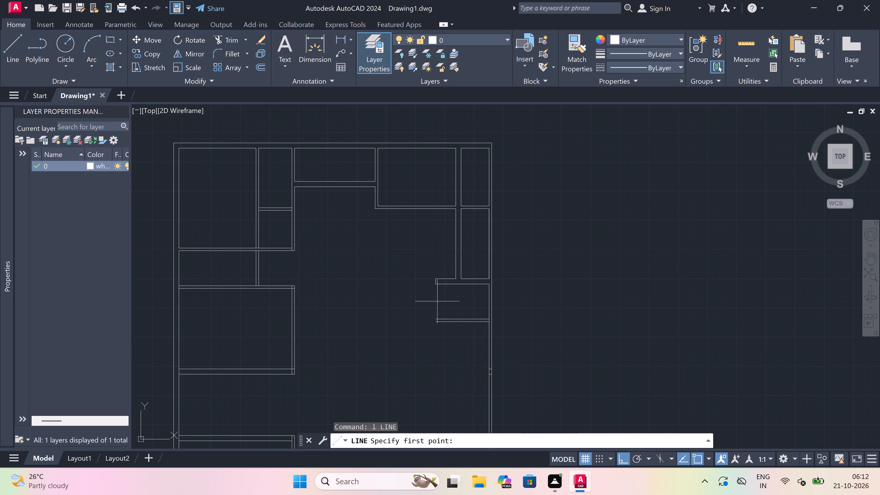
scroll(432, 274, "up", 2)
left_click(440, 298)
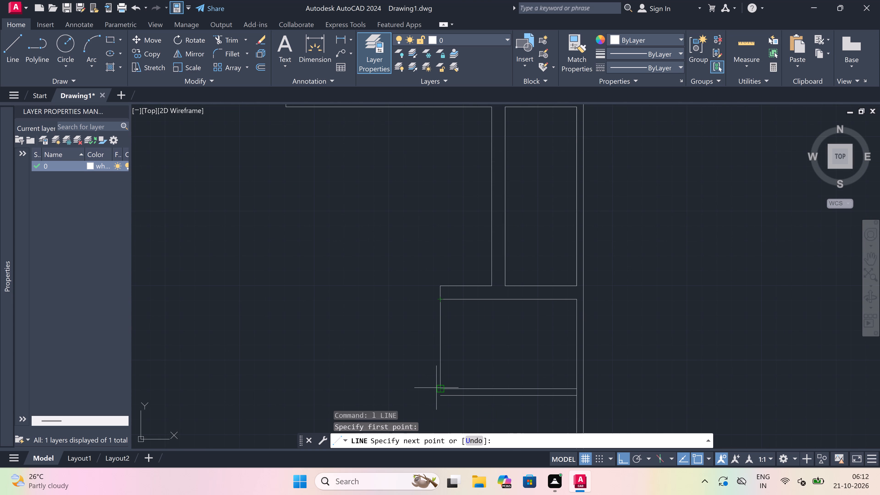
left_click(443, 398)
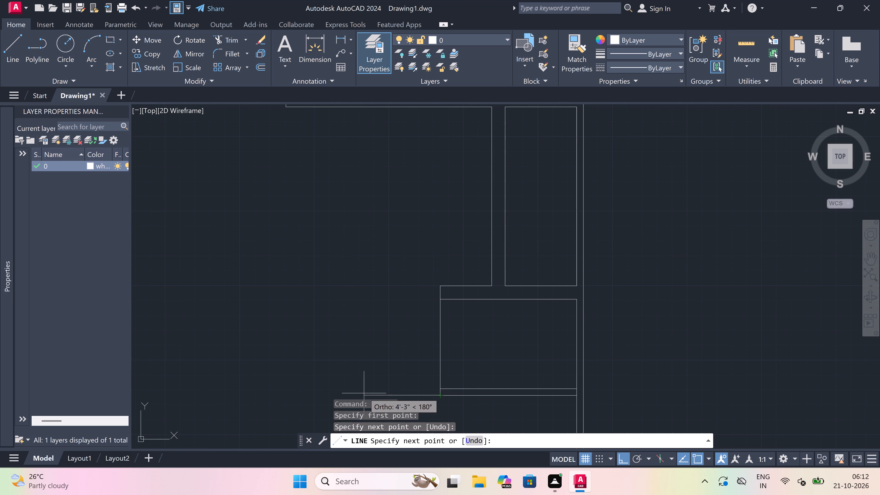
type("4.5")
key("shift+quotedbl")
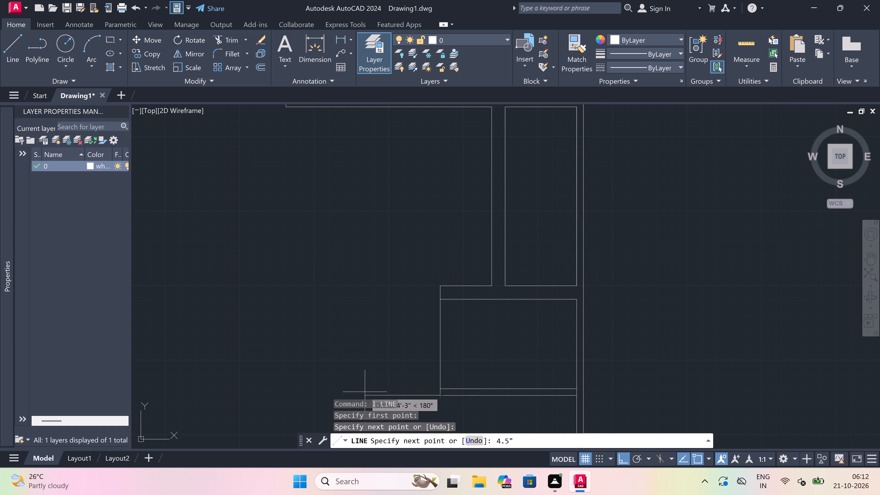
key("space")
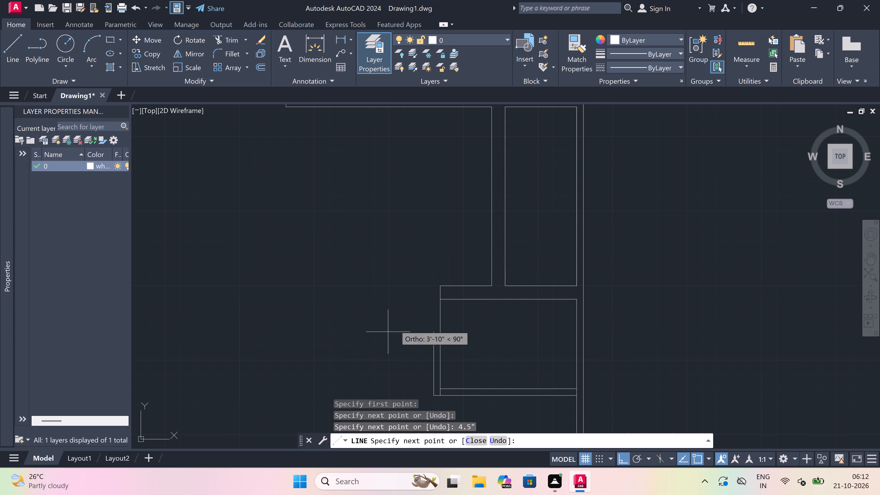
scroll(431, 285, "up", 3)
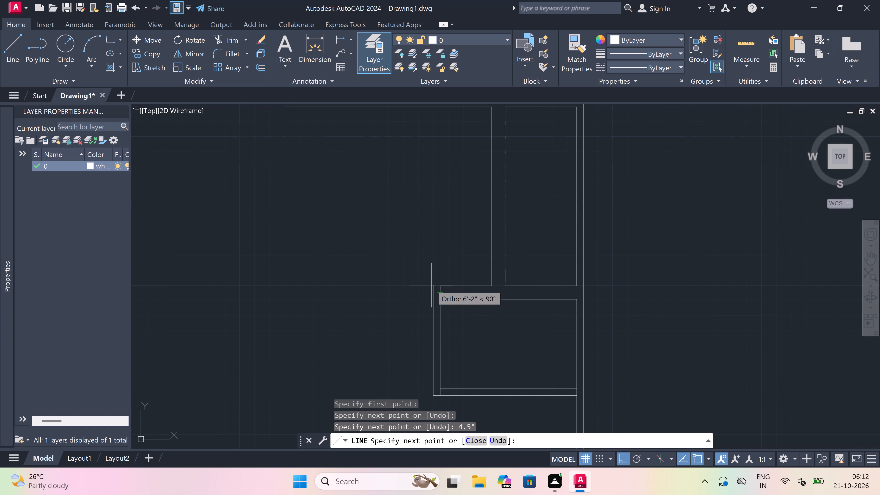
scroll(431, 285, "up", 1)
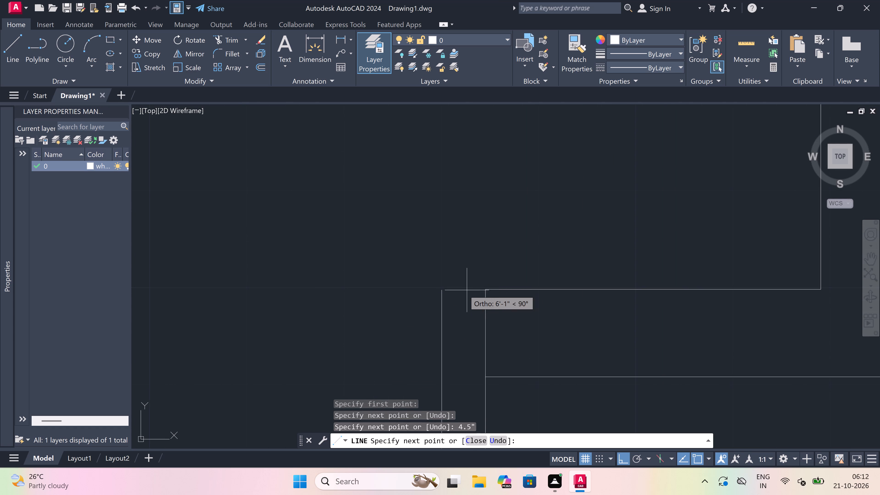
left_click(440, 290)
left_click(482, 288)
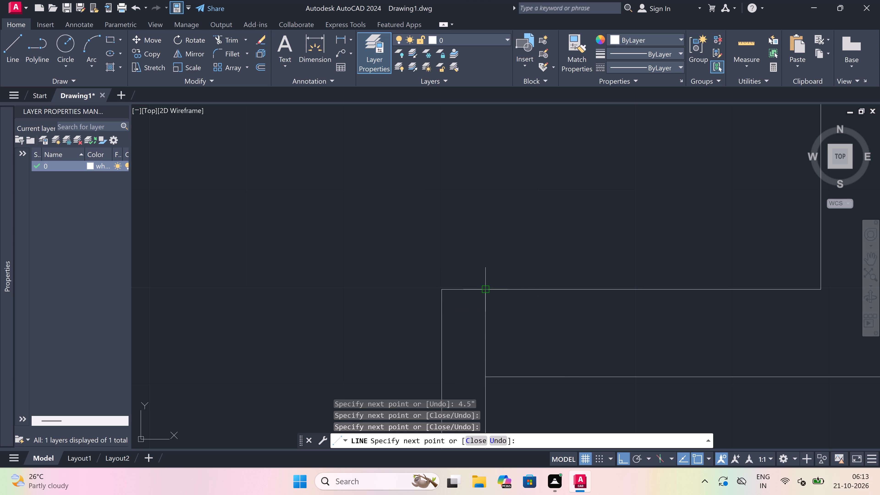
key("Escape")
Draw a line from the small room's outer lower-right corner 11' down along the outer wall, continuing 15'10.5" to the left.
scroll(488, 282, "down", 4)
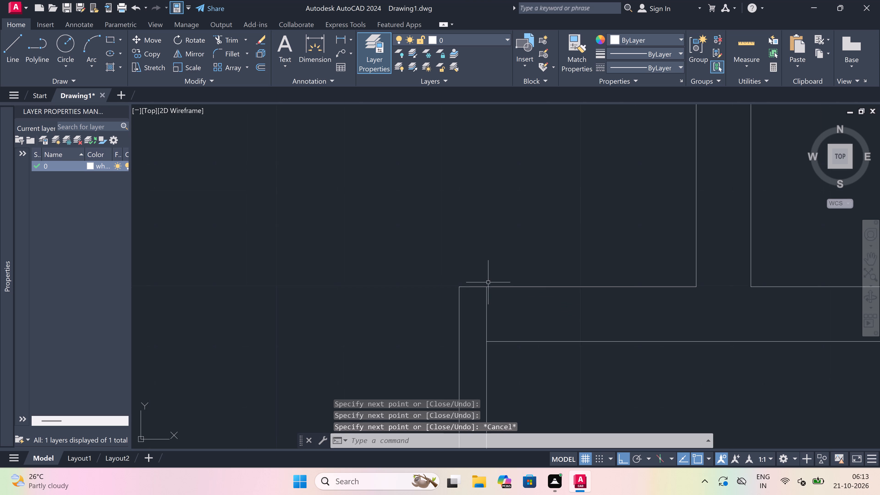
scroll(507, 274, "down", 2)
scroll(529, 292, "down", 1)
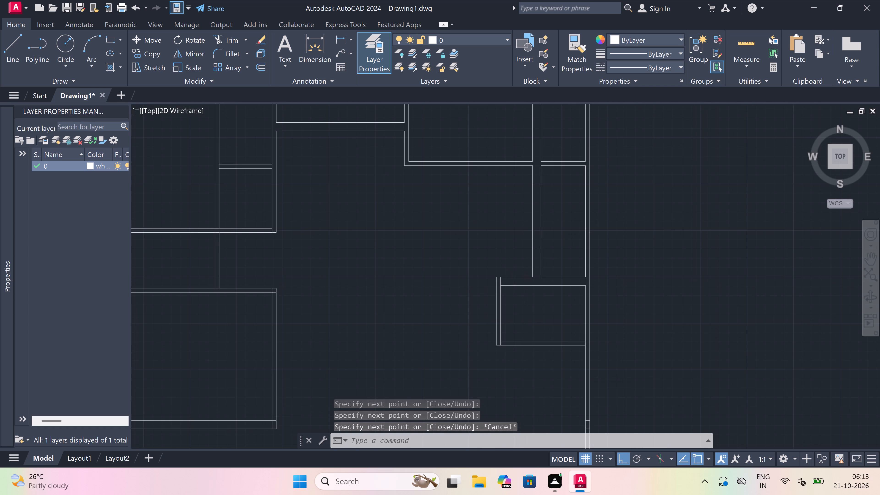
scroll(529, 295, "up", 1)
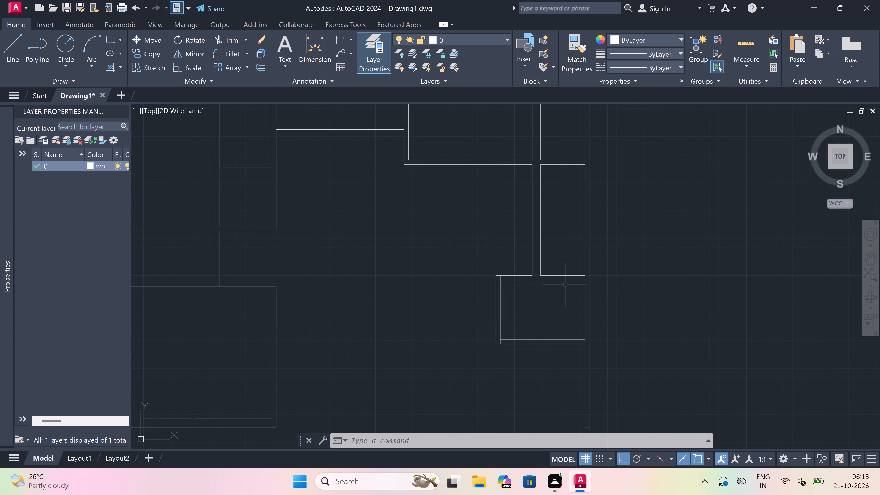
scroll(565, 285, "down", 1)
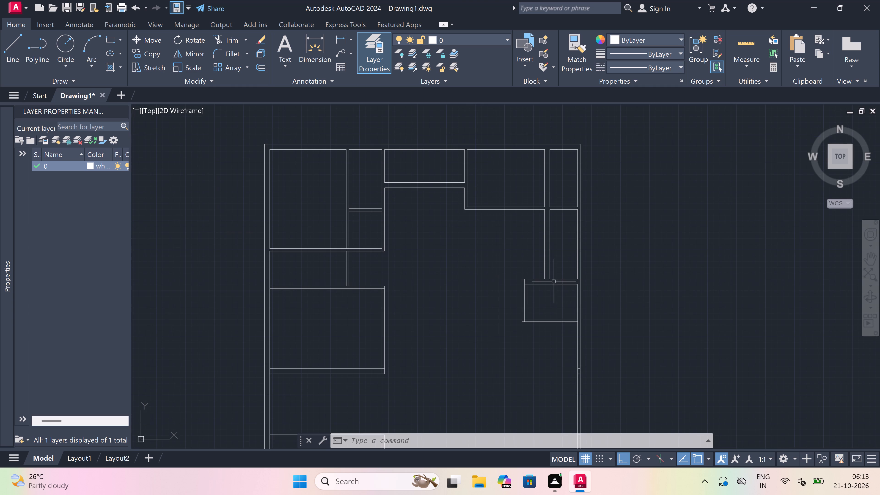
scroll(554, 280, "down", 1)
scroll(548, 301, "up", 2)
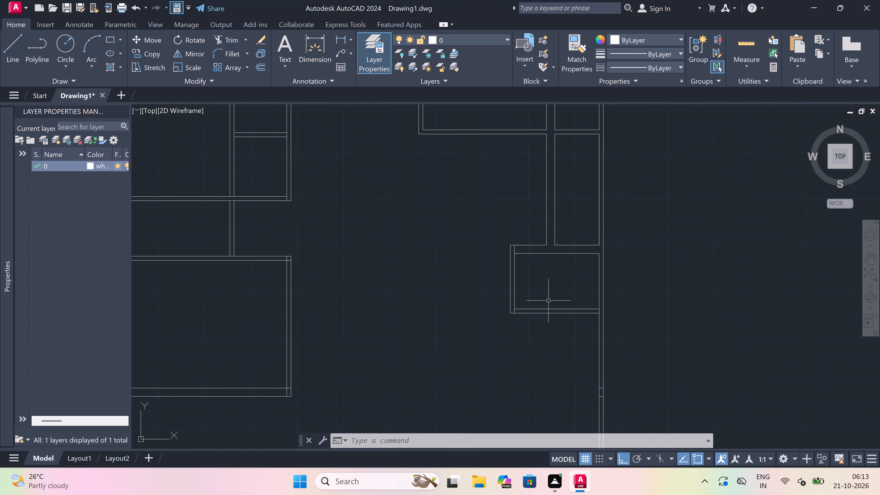
key("Escape")
type("l")
key("space")
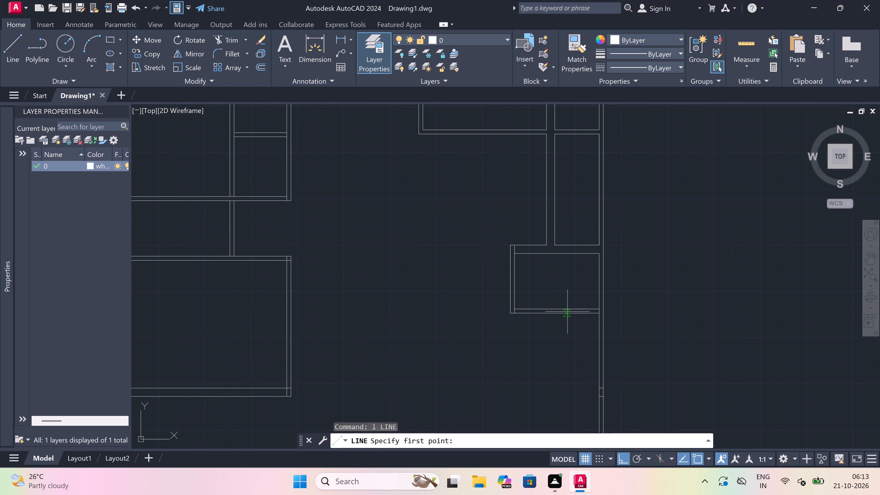
left_click(601, 312)
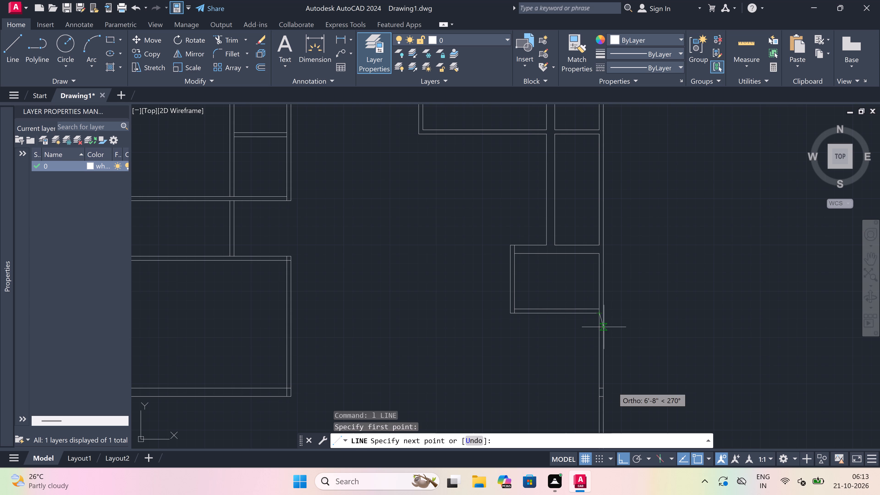
scroll(594, 337, "down", 2)
scroll(602, 360, "up", 2)
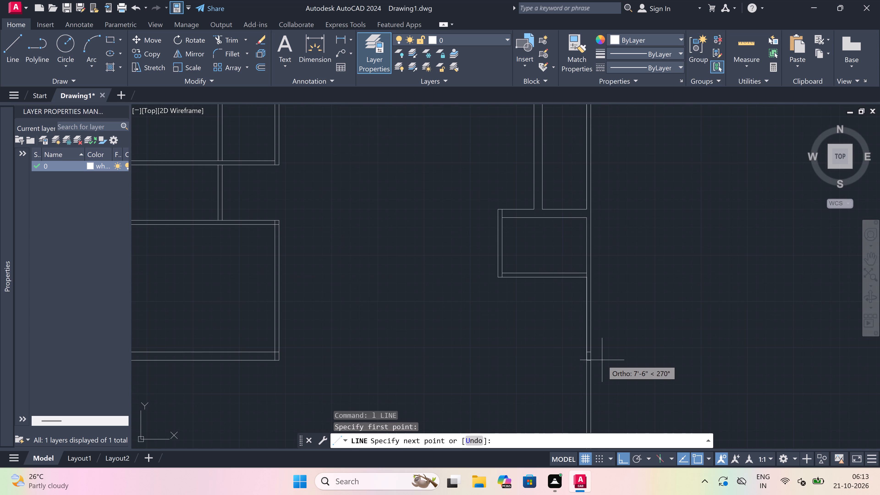
type("11")
type("'")
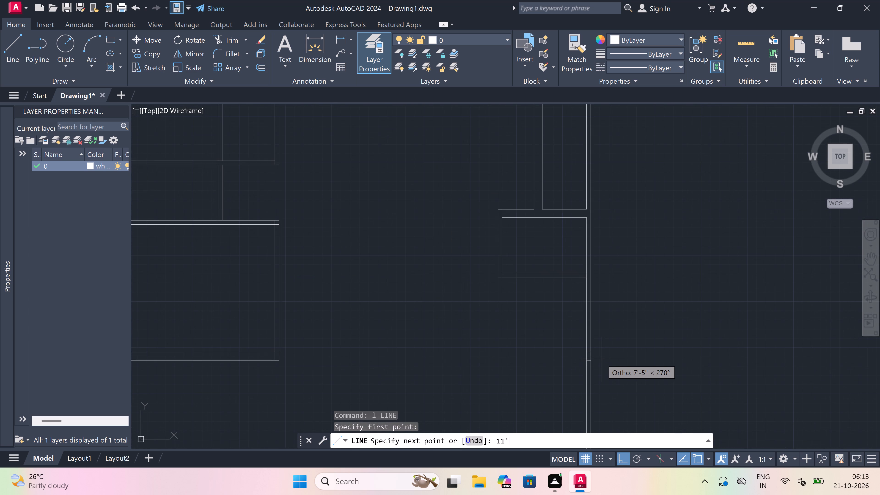
key("space")
scroll(525, 311, "down", 2)
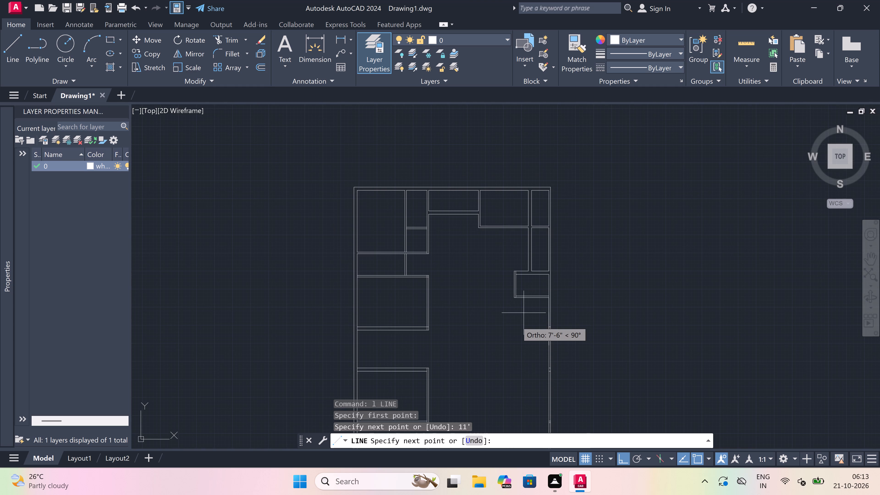
scroll(482, 357, "up", 2)
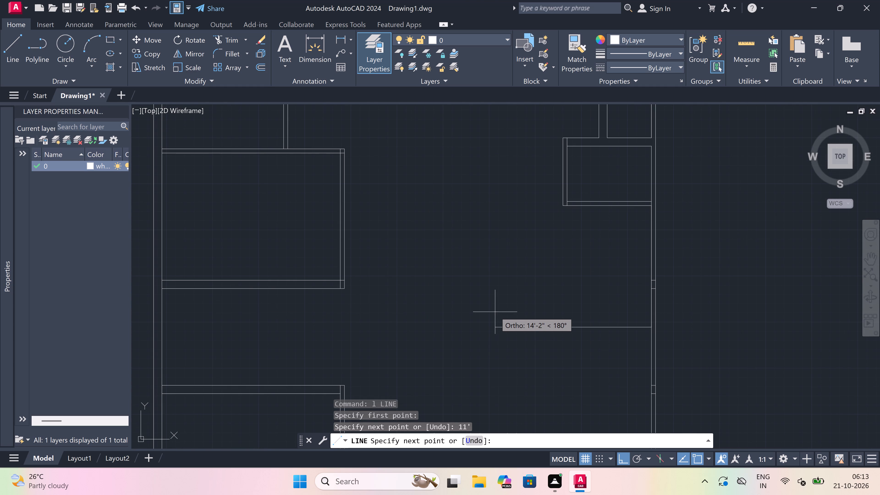
type("15'1")
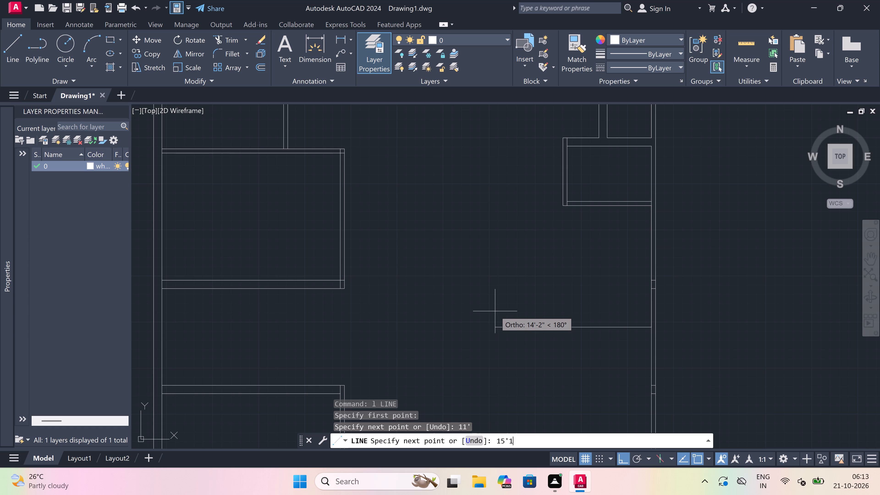
type("0/")
key("BackSpace")
type(".5")
key("shift+quotedbl")
key("space")
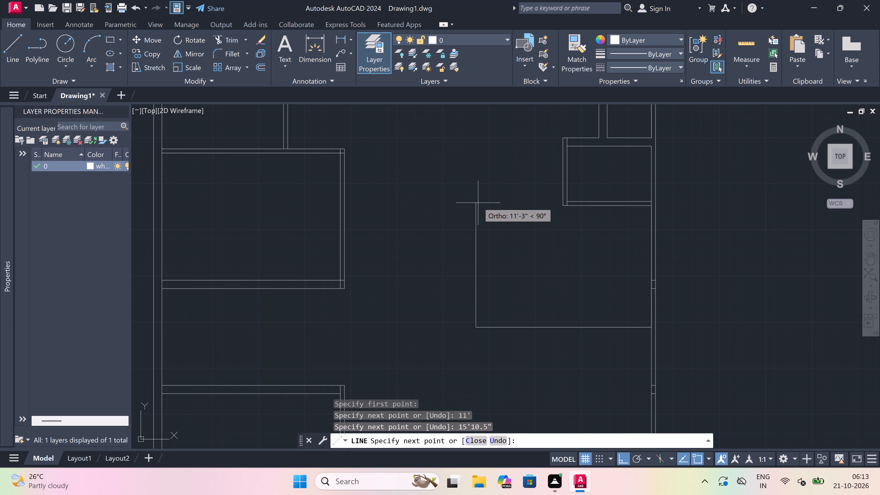
Continue the line up level with the small room's upper wall line, 4.5" to the left, and back down level with the larger room's lower line.
scroll(474, 173, "down", 4)
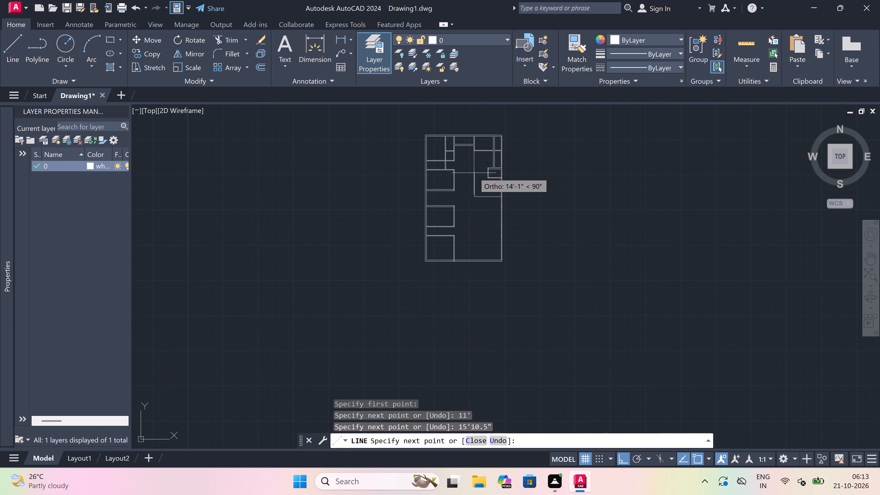
scroll(477, 155, "up", 4)
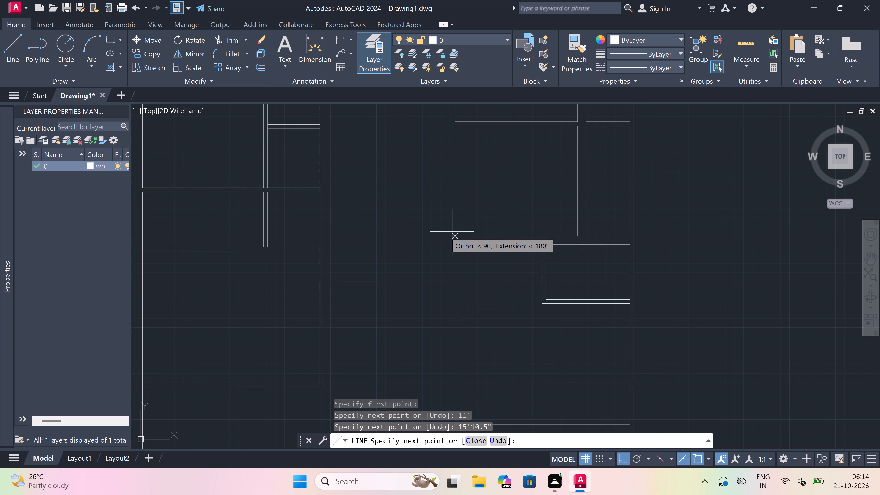
left_click(449, 236)
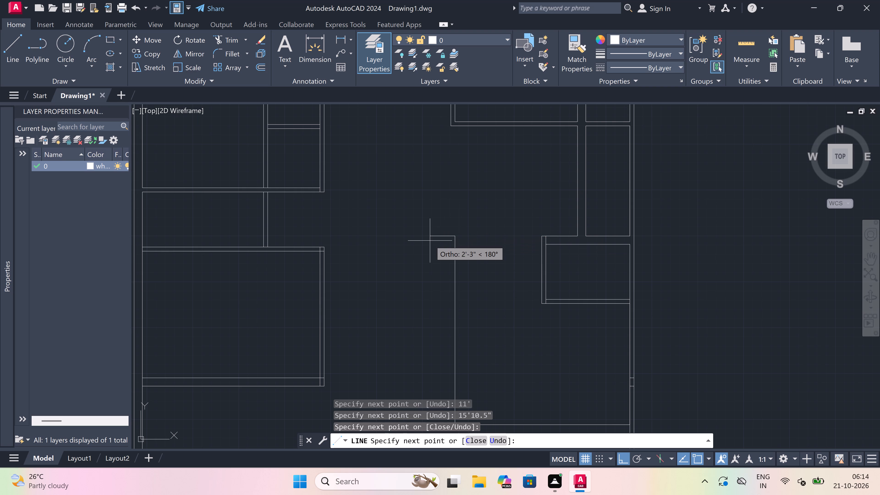
type("4.5")
type("\"")
key("space")
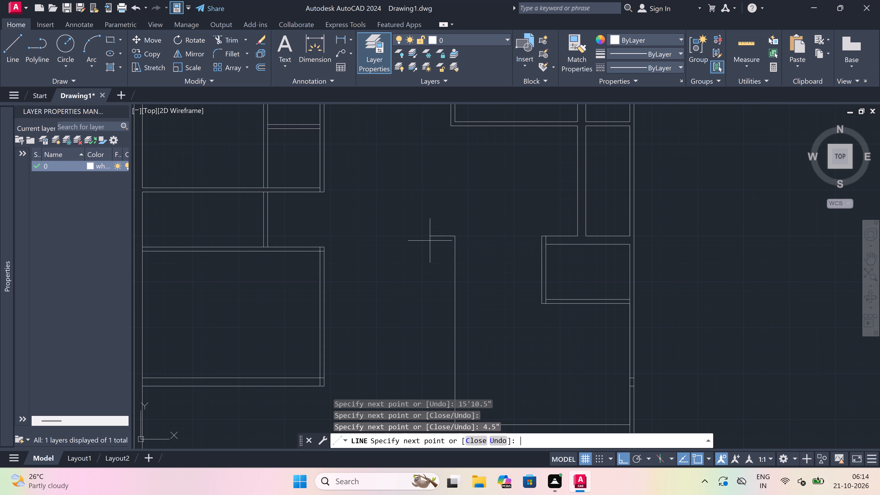
scroll(509, 239, "down", 3)
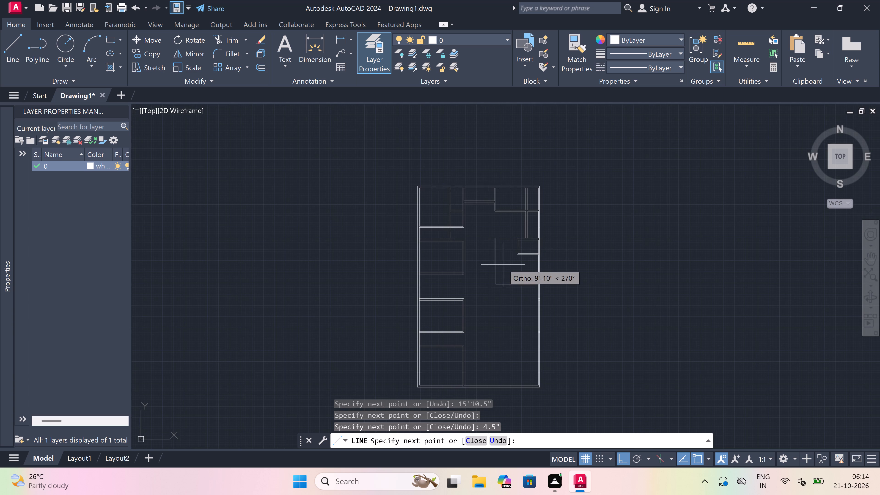
scroll(489, 280, "up", 3)
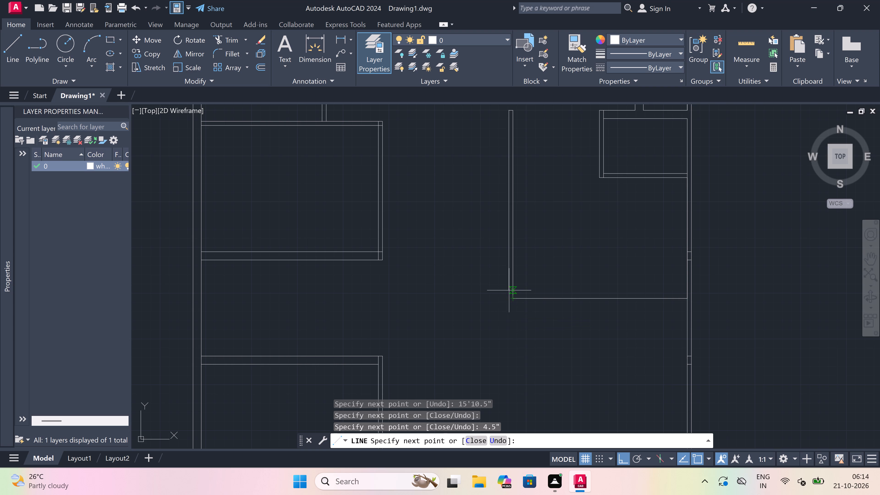
scroll(499, 283, "up", 3)
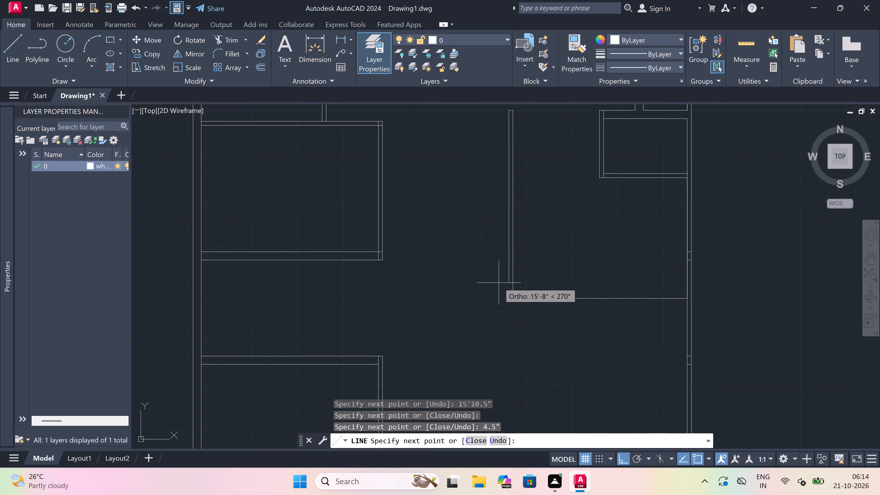
scroll(500, 289, "down", 2)
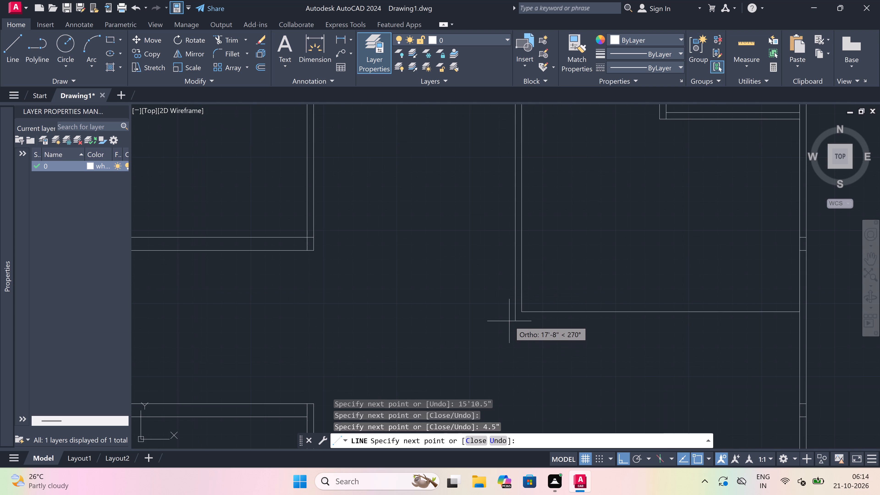
scroll(509, 321, "up", 3)
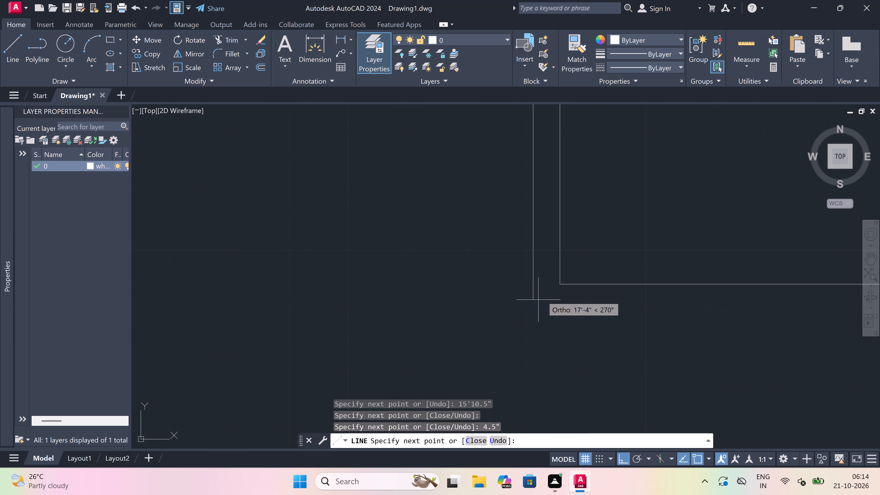
left_click(536, 287)
Continue the line 9" down and across to the right outer wall's inner face, completing the larger room's 9" lower wall.
scroll(536, 286, "down", 2)
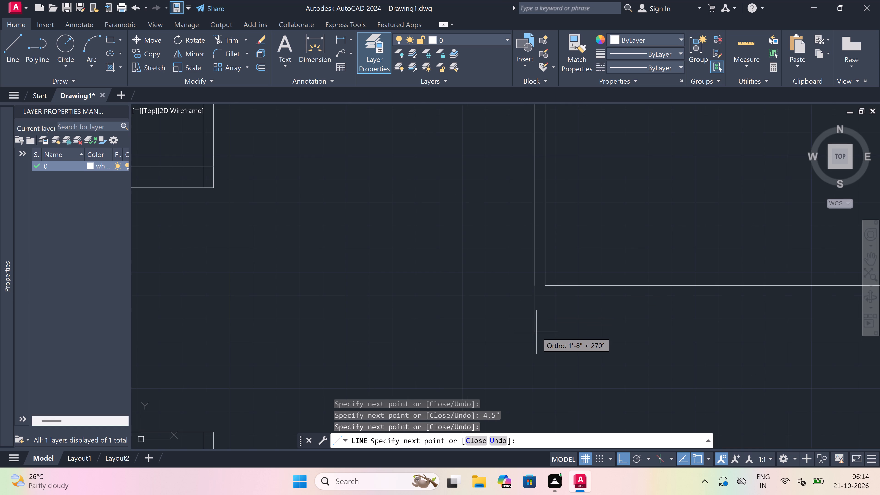
key("9")
key("shift+quotedbl")
key("space")
scroll(535, 331, "down", 3)
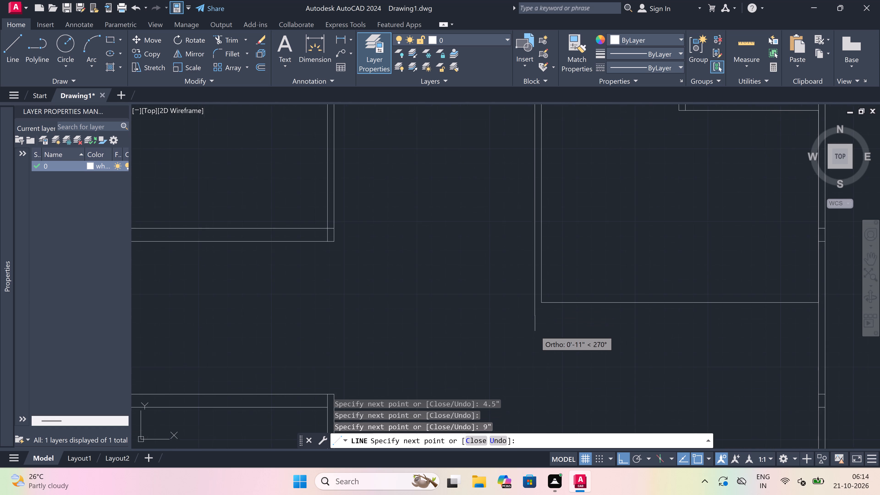
scroll(649, 324, "up", 3)
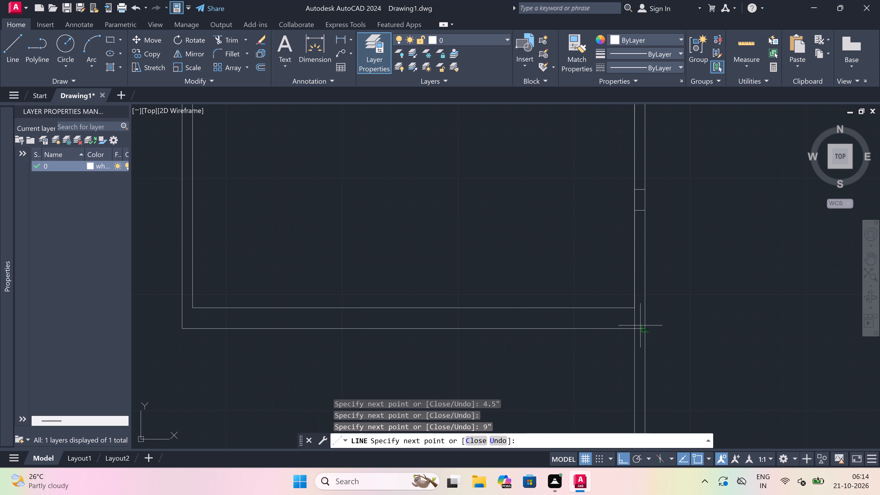
left_click(636, 327)
key("Escape")
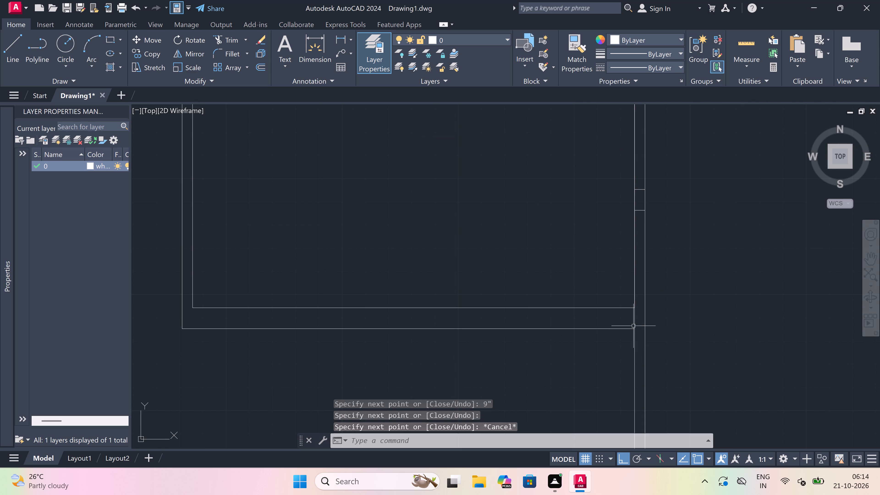
Trim the stray short cross lines inside the right outer wall and its inner line where the new 9" wall joins.
type("tr")
key("space")
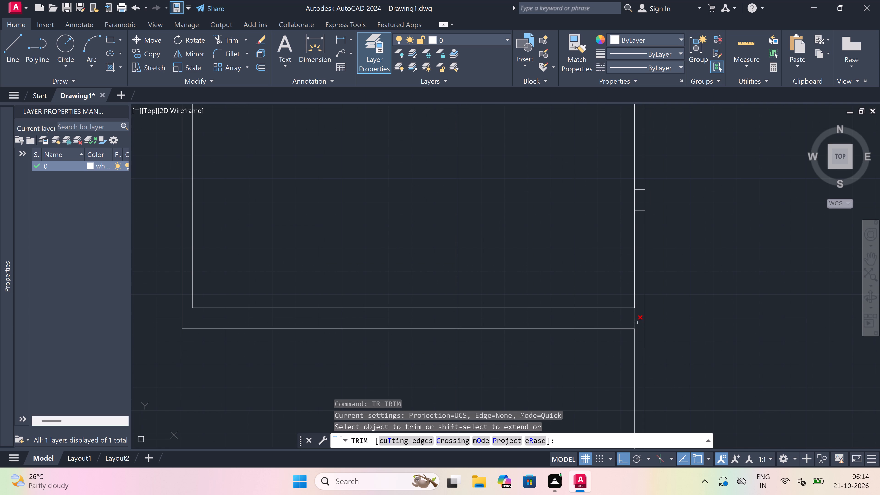
left_click(640, 215)
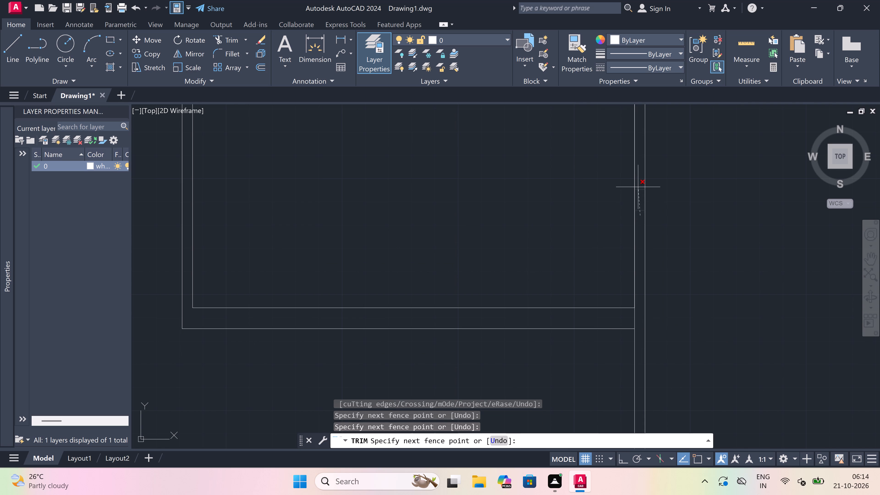
left_click(638, 187)
scroll(639, 187, "down", 2)
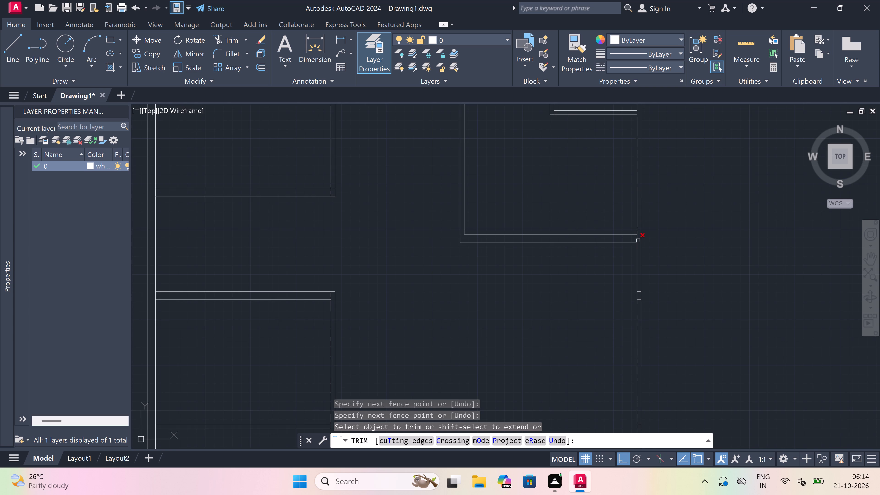
scroll(637, 238, "up", 4)
left_click(627, 239)
left_click(648, 229)
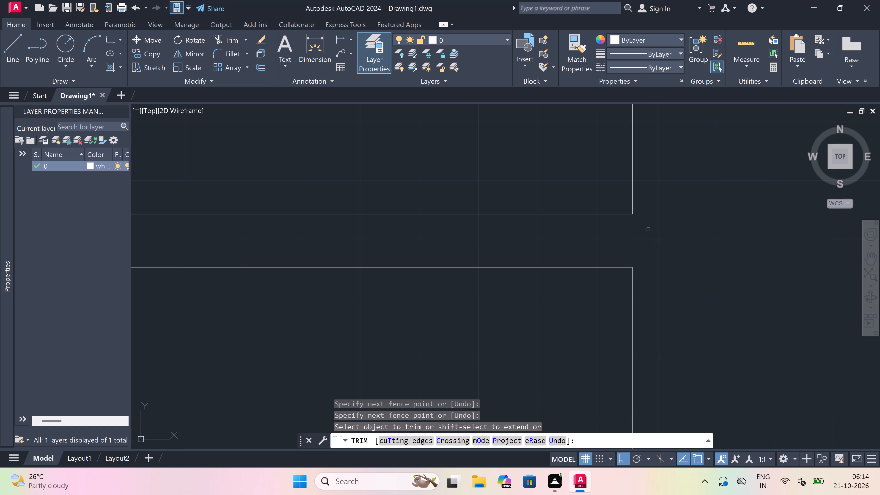
scroll(651, 198, "down", 5)
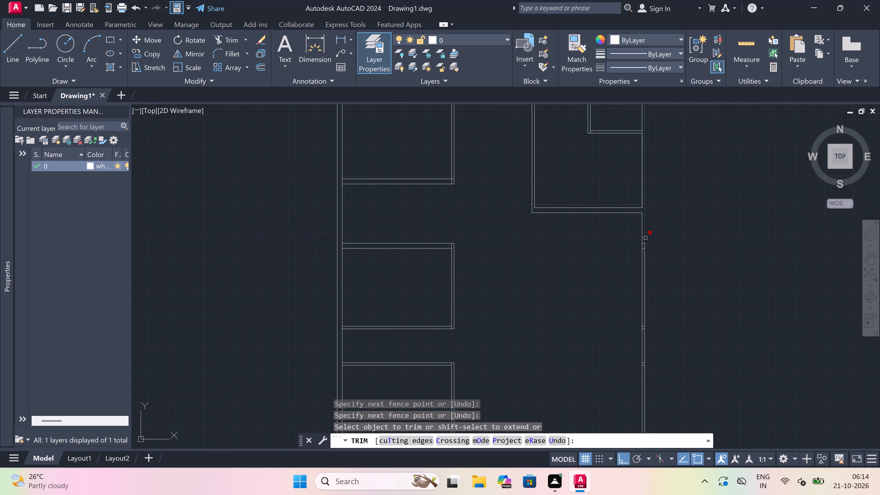
scroll(645, 238, "up", 3)
scroll(635, 261, "up", 2)
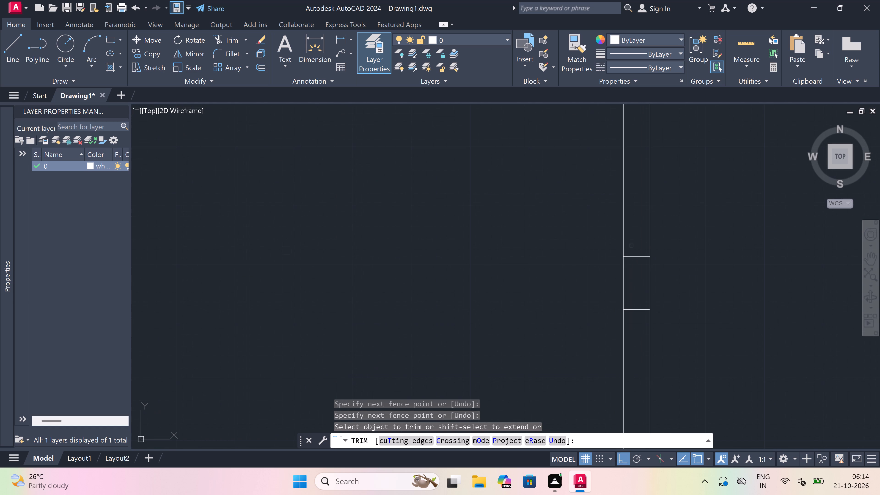
left_click(631, 246)
left_click(639, 336)
scroll(638, 335, "down", 5)
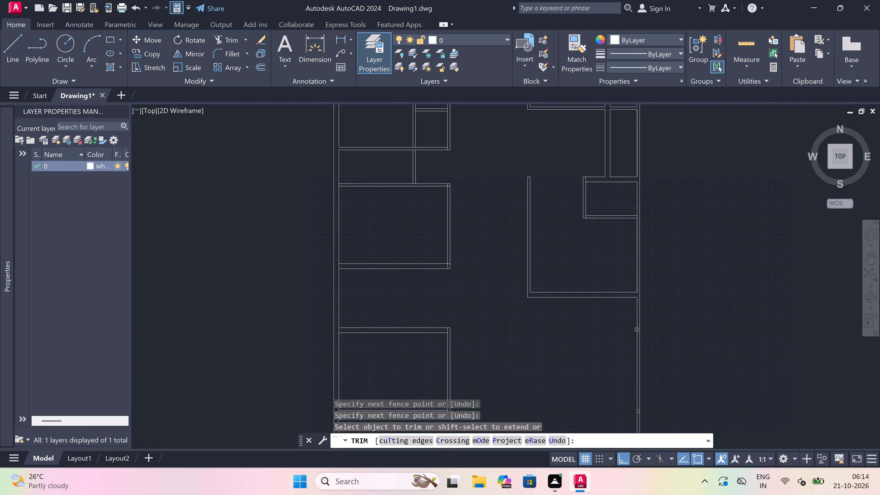
Trim the leftover partition line crossing the 9" wall at the small room's upper-left corner.
scroll(604, 266, "down", 2)
scroll(590, 220, "up", 4)
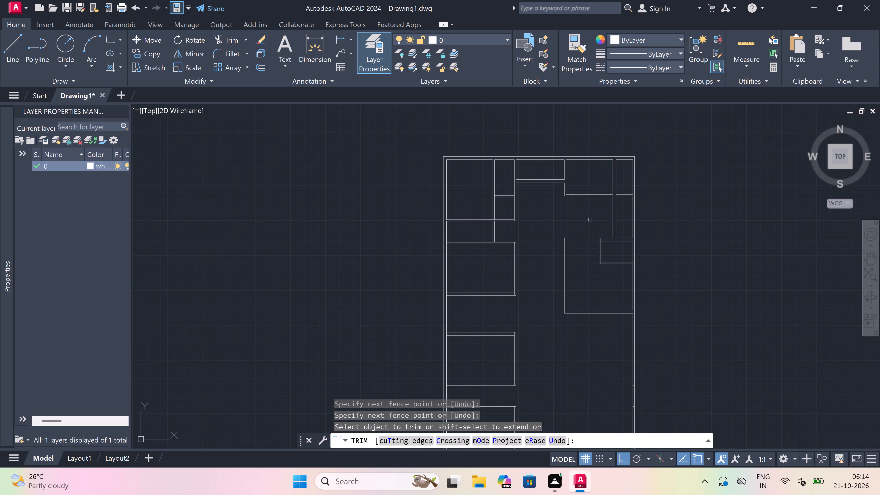
scroll(643, 301, "up", 1)
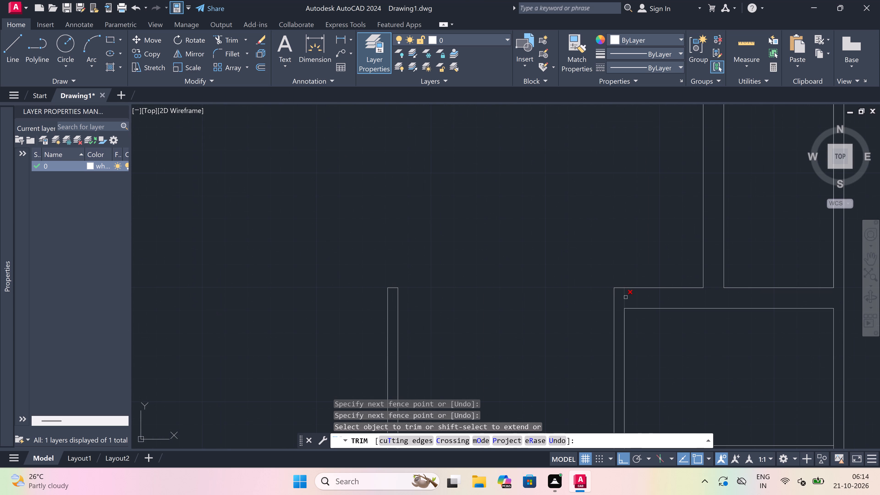
left_click(626, 297)
scroll(626, 297, "down", 3)
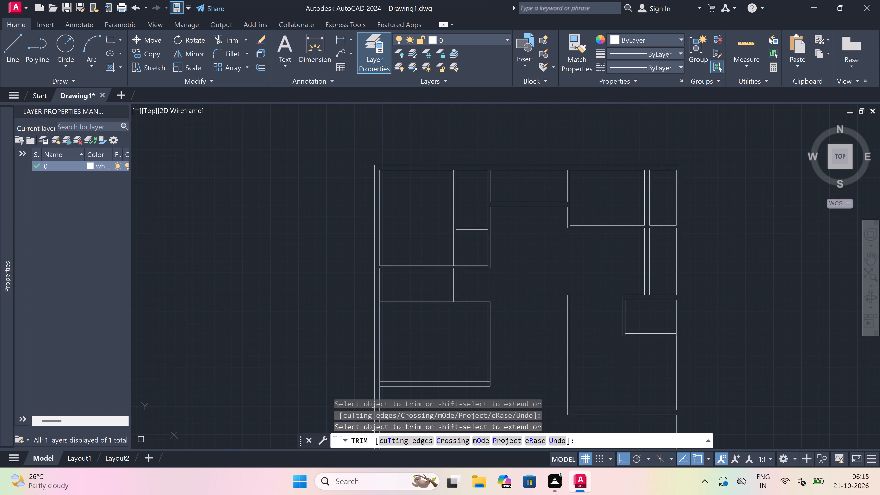
key("Escape")
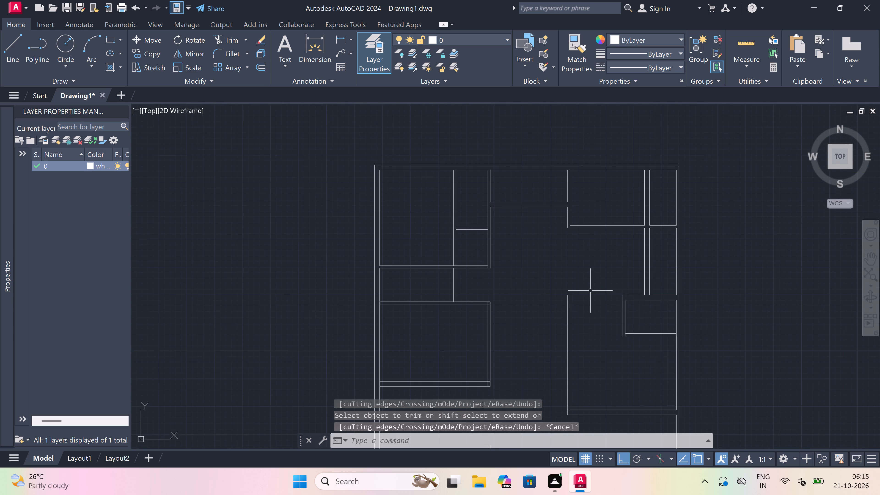
Trim the overlapping wall lines at the upper-right corner of the third room down along the left wall.
type("tr")
key("space")
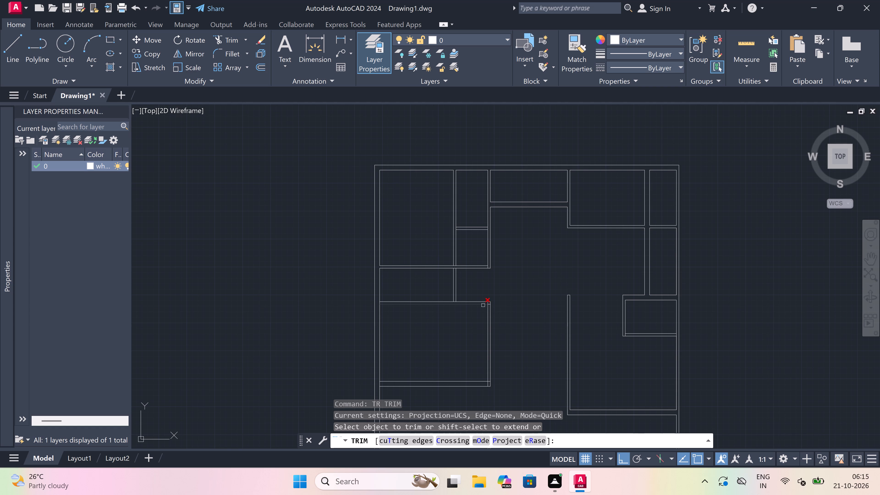
scroll(483, 305, "up", 5)
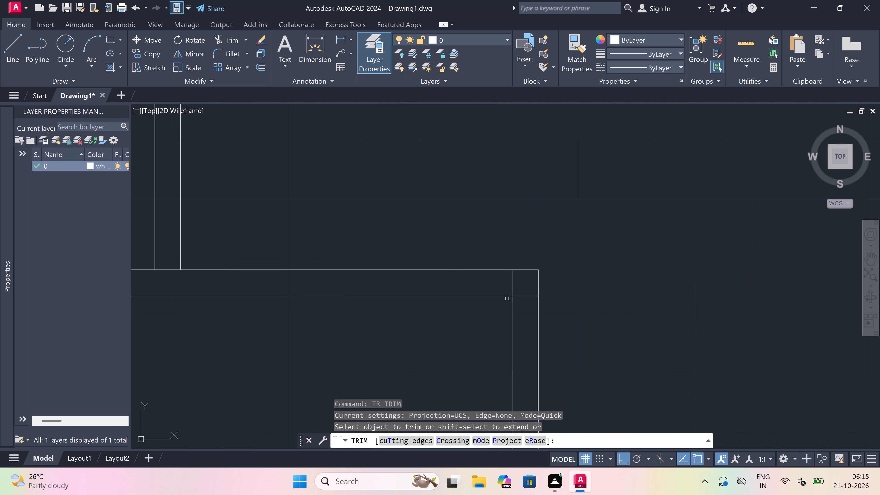
scroll(515, 288, "up", 2)
left_click(505, 280)
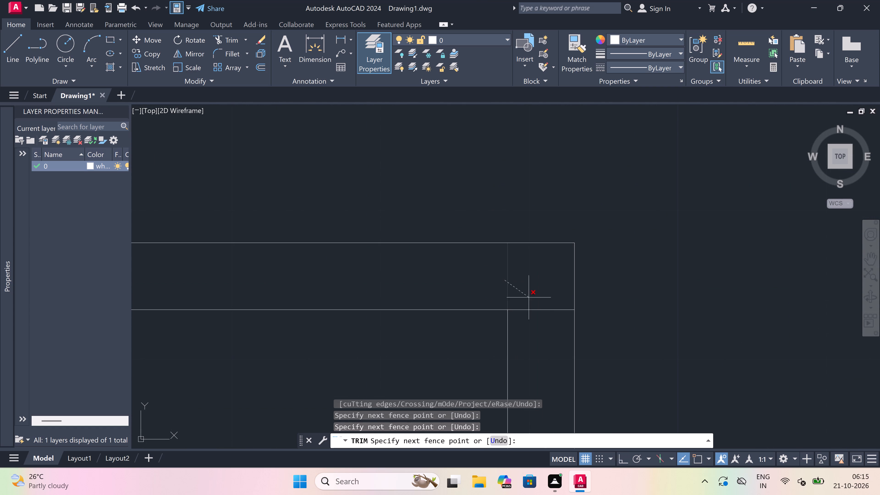
left_click(537, 312)
scroll(526, 269, "down", 9)
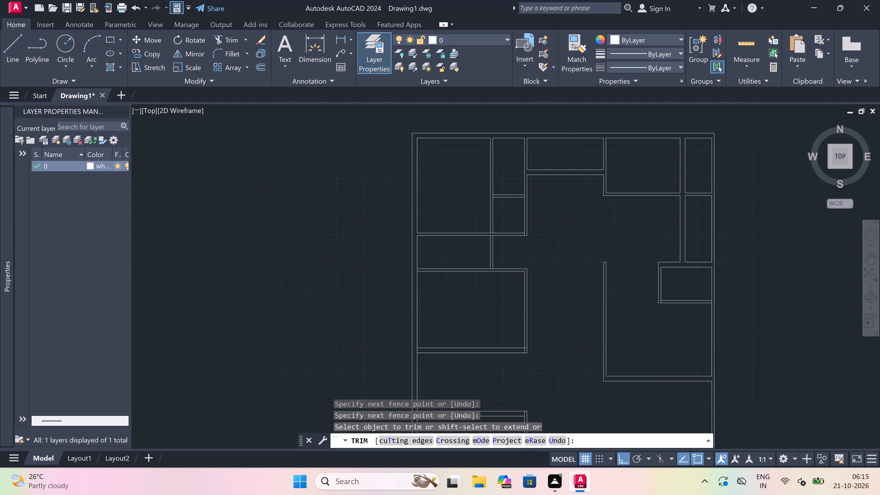
Trim the overlapping wall lines at the same left-side room's lower-right corner.
scroll(533, 320, "up", 5)
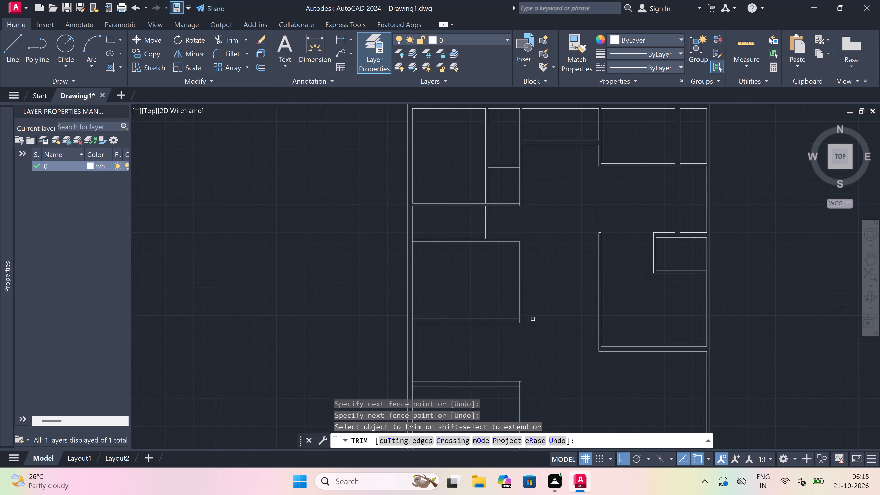
scroll(484, 335, "up", 2)
left_click(471, 330)
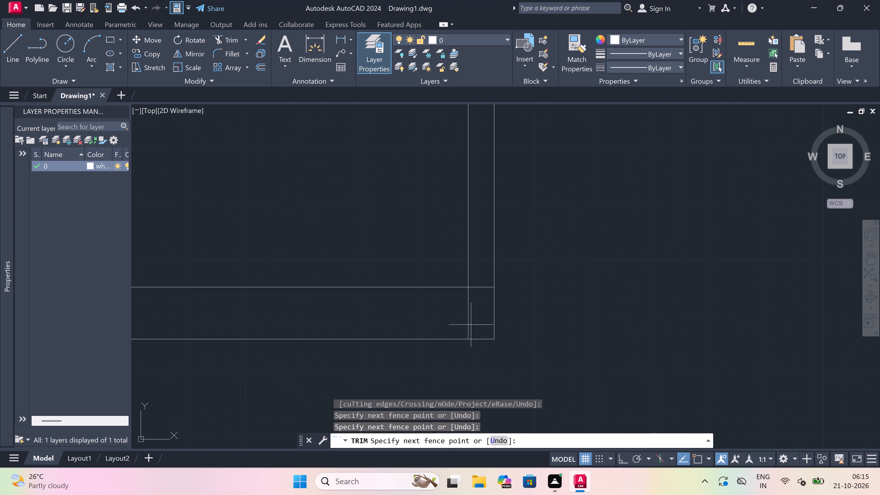
left_click(478, 281)
left_click(472, 299)
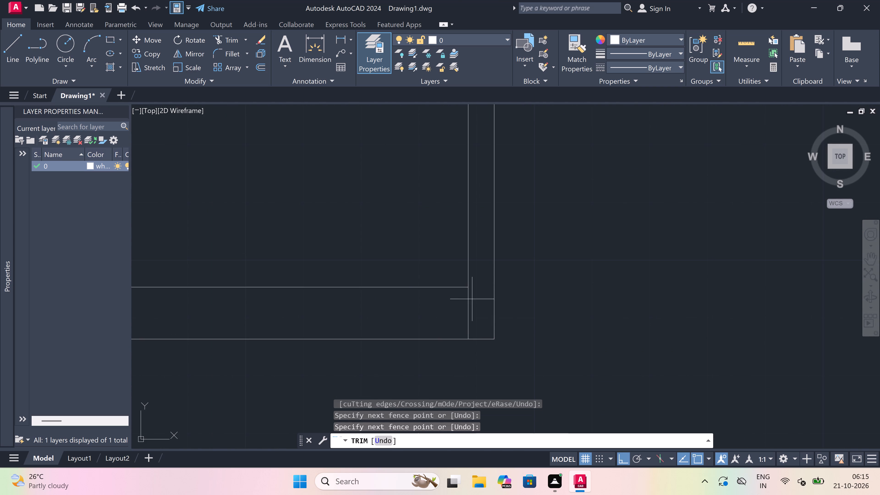
left_click(451, 312)
scroll(451, 312, "down", 5)
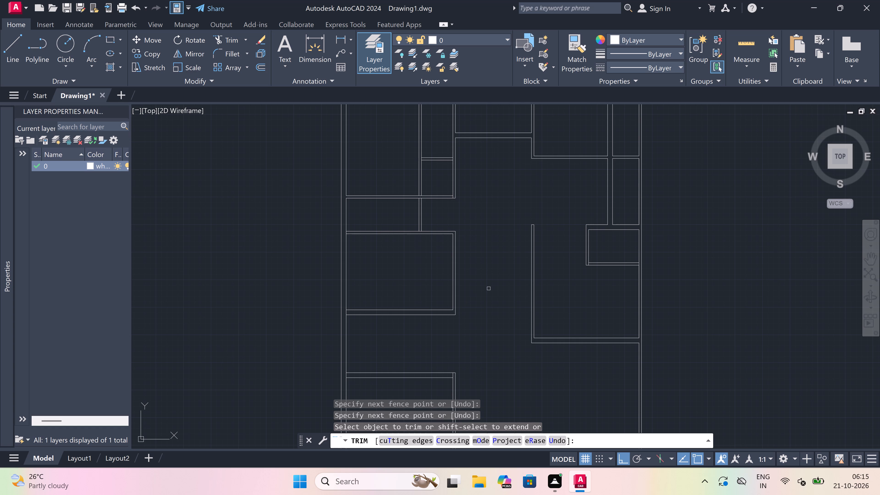
key("Escape")
Draw the inner outline of a small room, 4'6" wide by 5' deep, from the free upper end of the right-side room's left partition.
type("l")
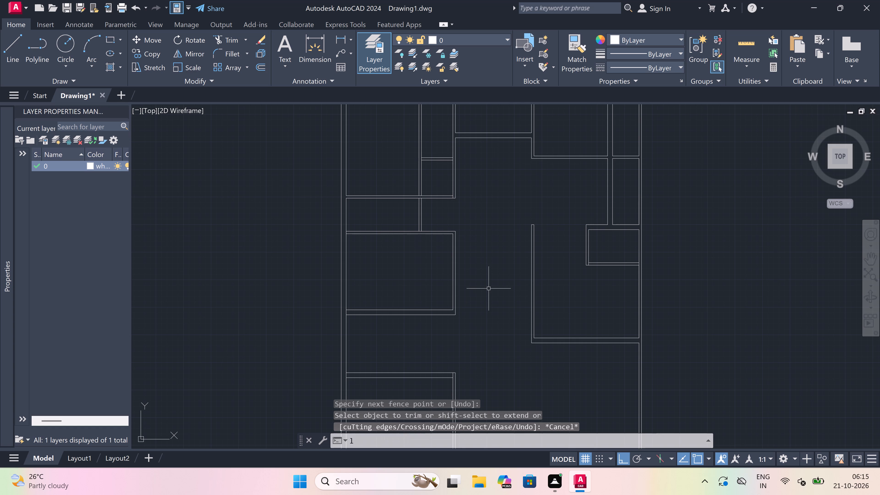
key("space")
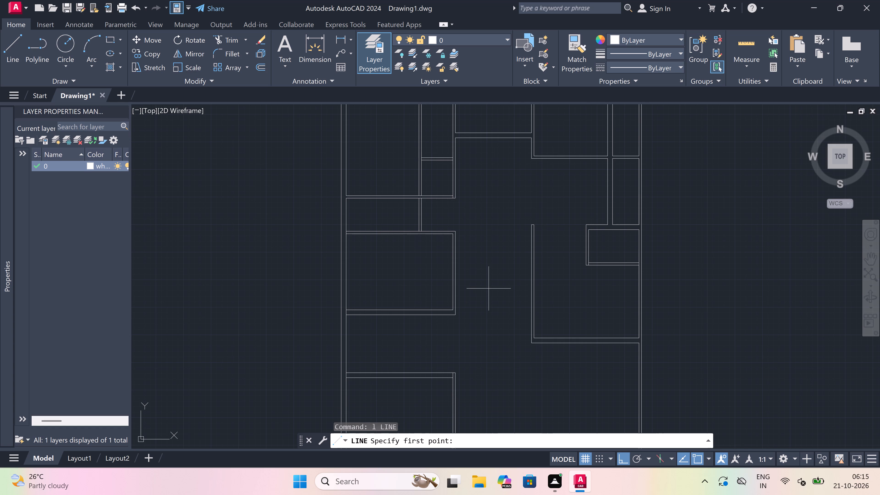
scroll(489, 289, "down", 2)
scroll(496, 266, "up", 3)
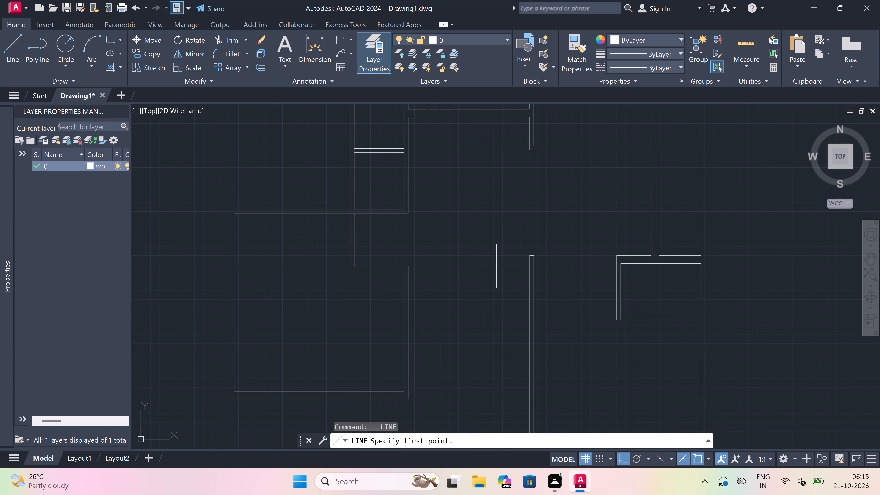
scroll(549, 246, "up", 2)
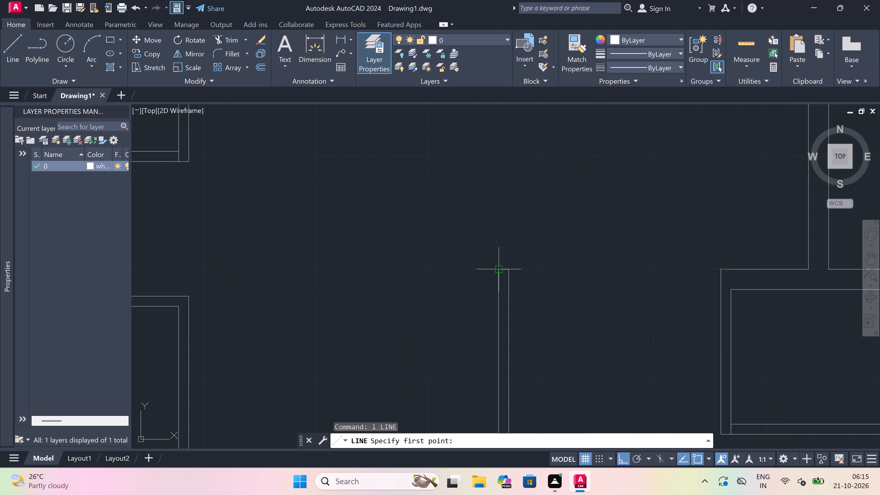
left_click(511, 269)
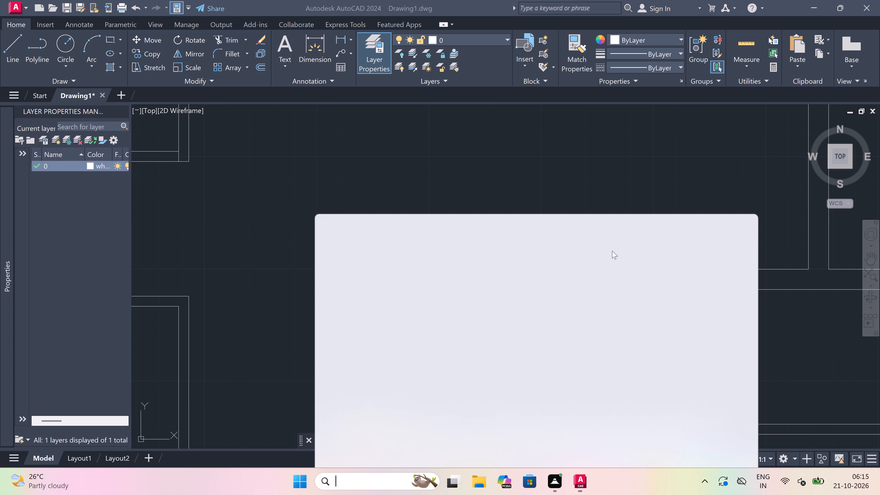
scroll(612, 251, "right", 8)
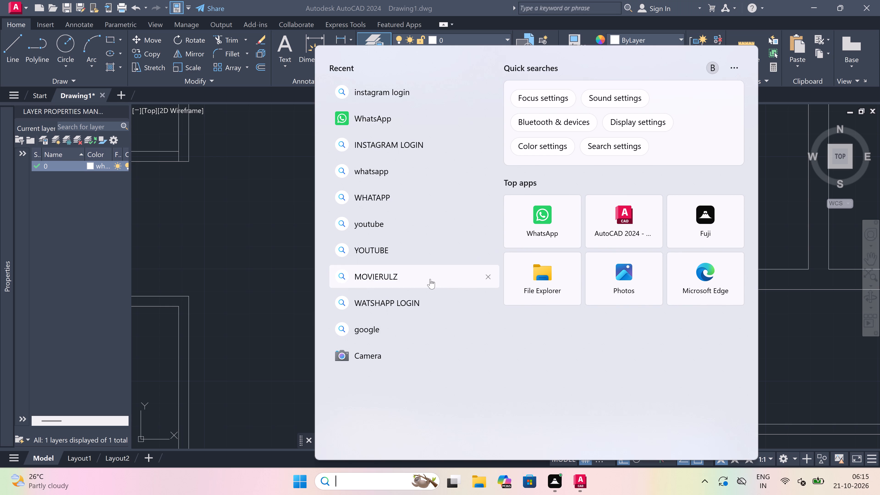
left_click(278, 275)
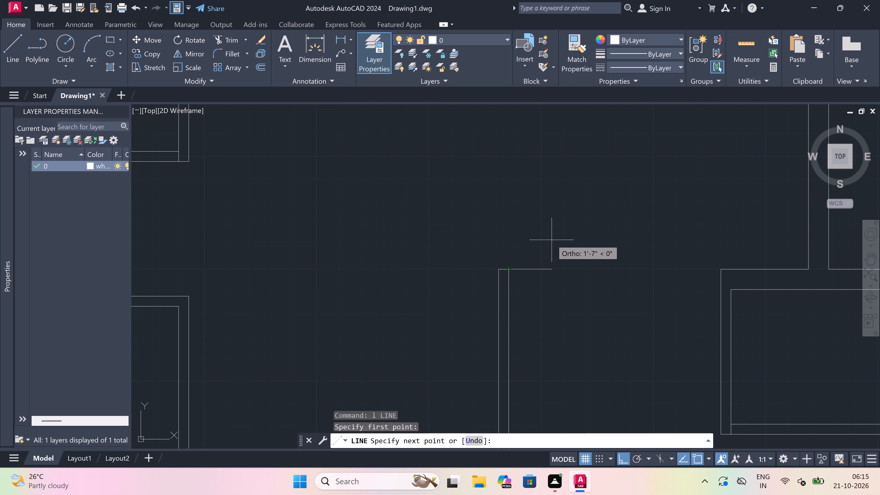
key("4")
type("'6")
type("\"")
key("space")
scroll(551, 240, "down", 3)
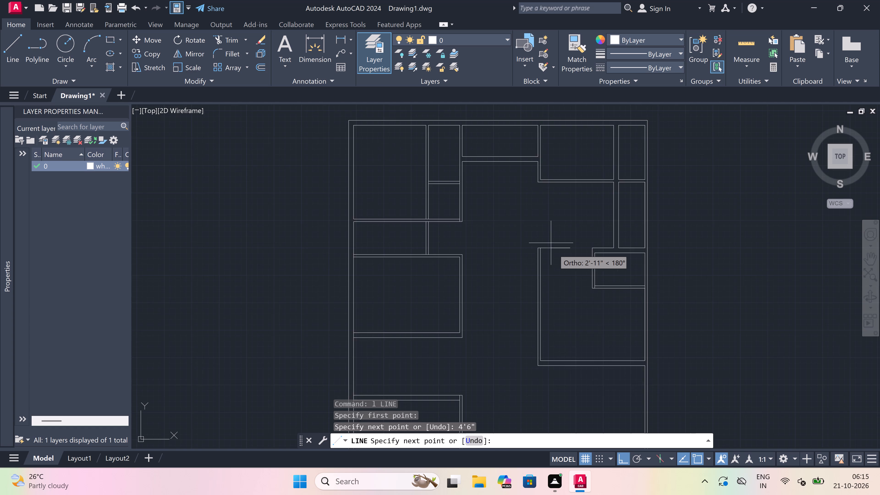
scroll(573, 278, "up", 3)
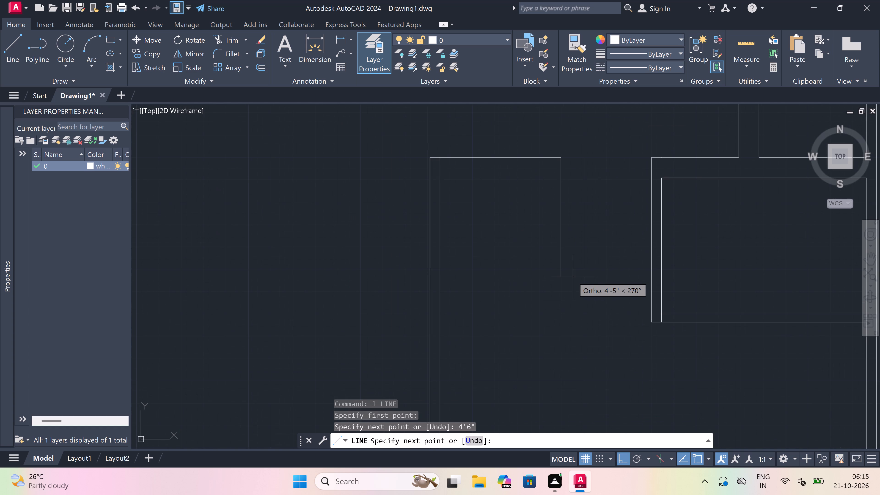
type("5'")
key("space")
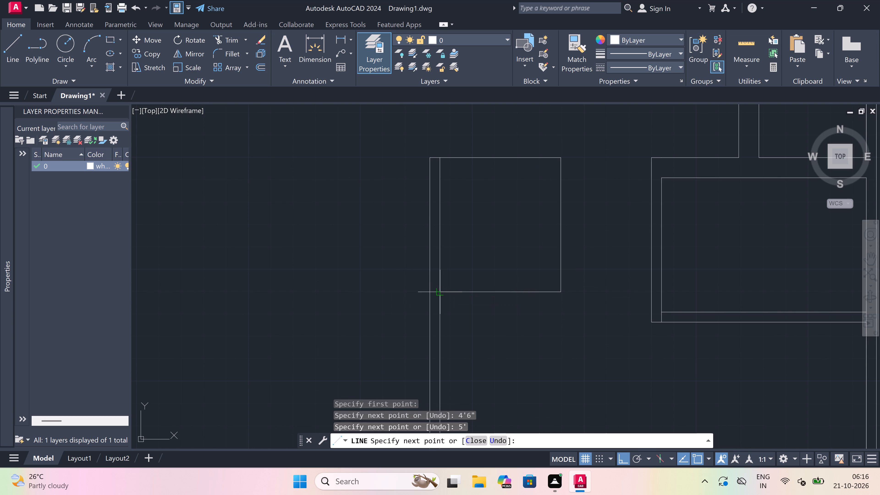
left_click(437, 291)
Draw the small room's outer wall lines 4.5" beyond its lower and right inner lines, closing the wall end at the upper-right corner.
type("4.5")
key("shift+quotedbl")
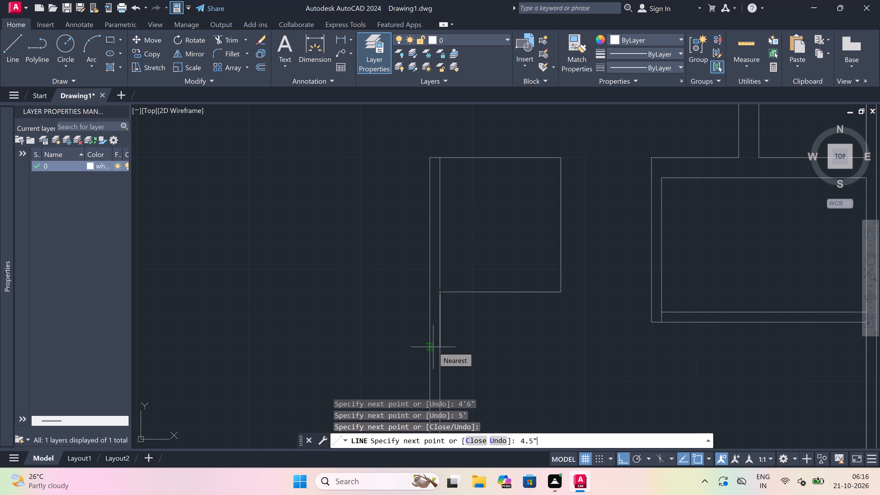
key("space")
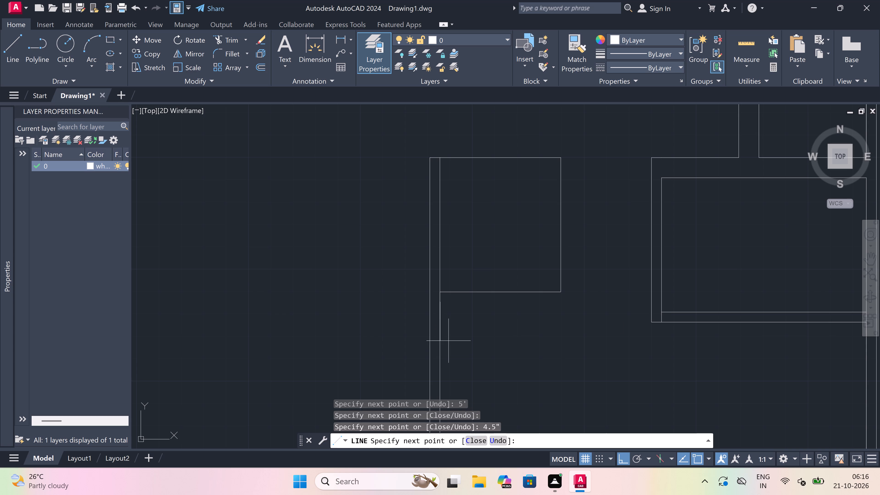
scroll(566, 295, "up", 4)
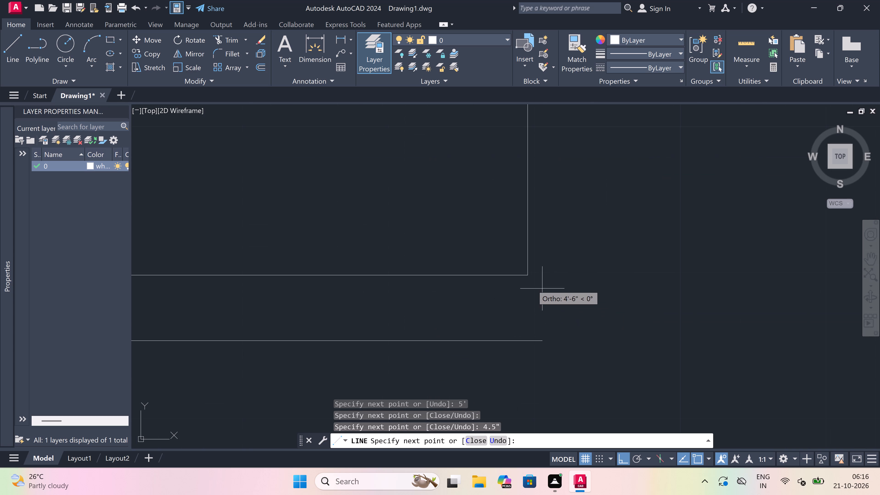
left_click(530, 346)
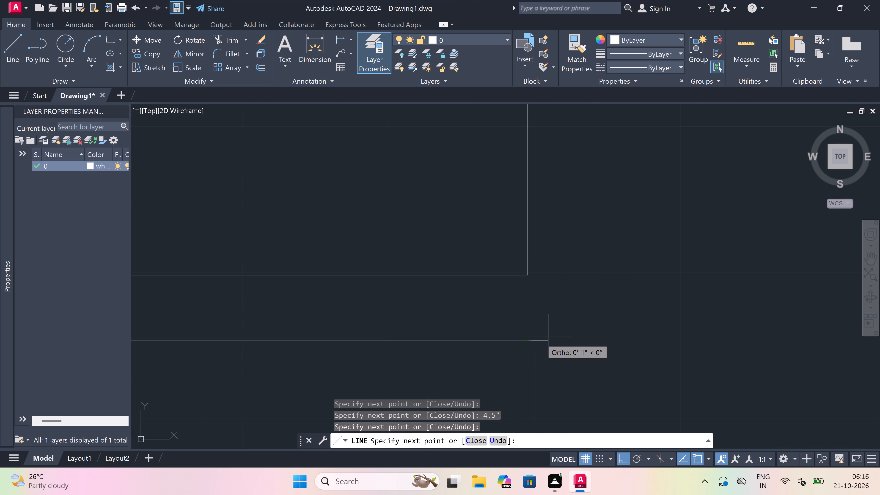
type("4.5")
type("\"")
key("space")
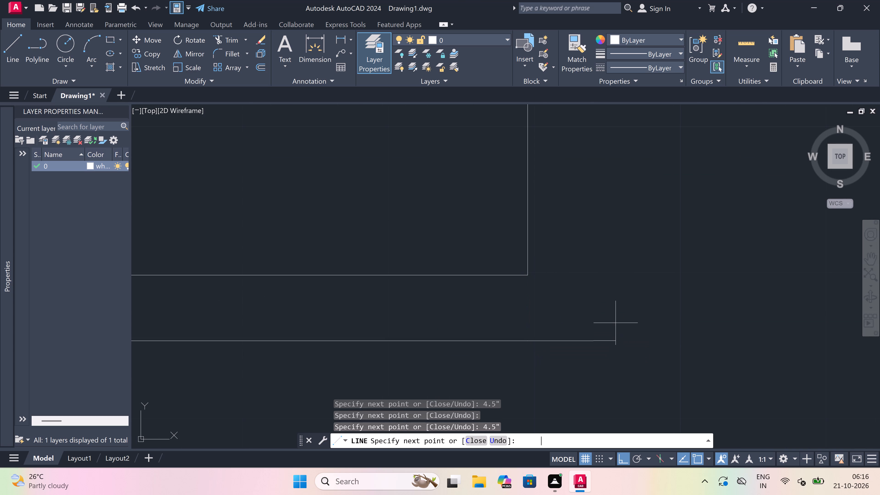
scroll(616, 323, "down", 4)
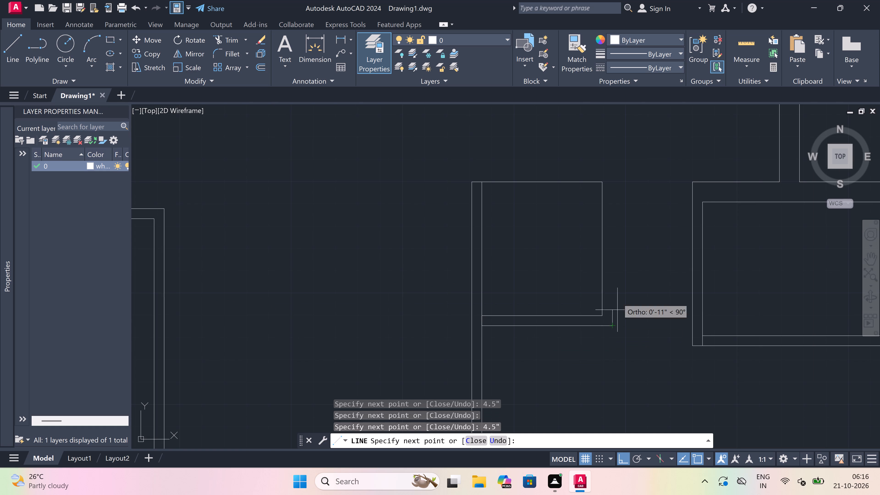
scroll(607, 171, "up", 1)
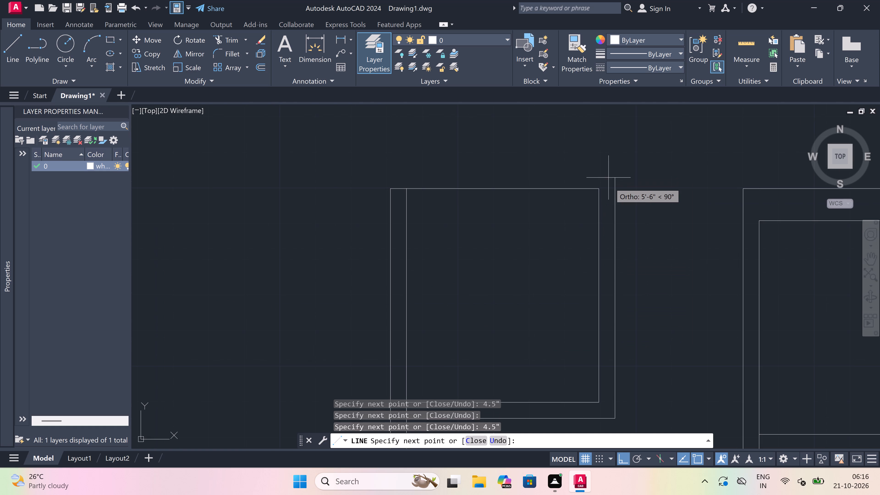
scroll(610, 183, "up", 3)
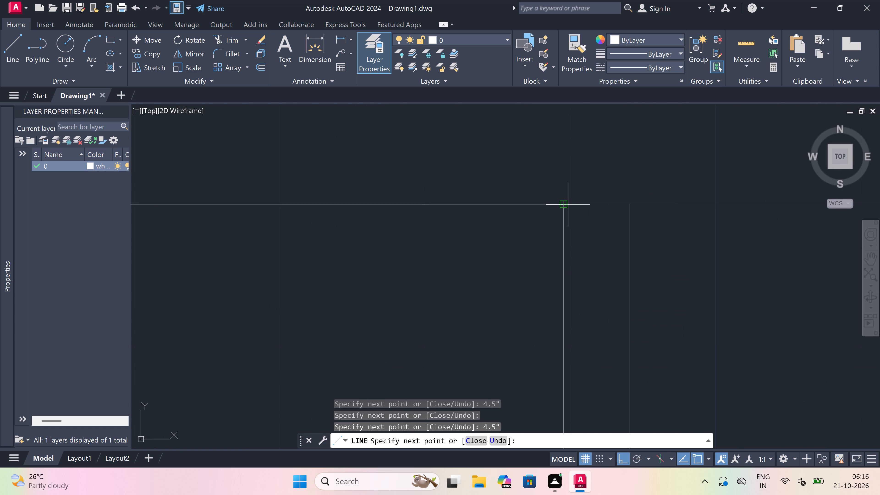
left_click(628, 202)
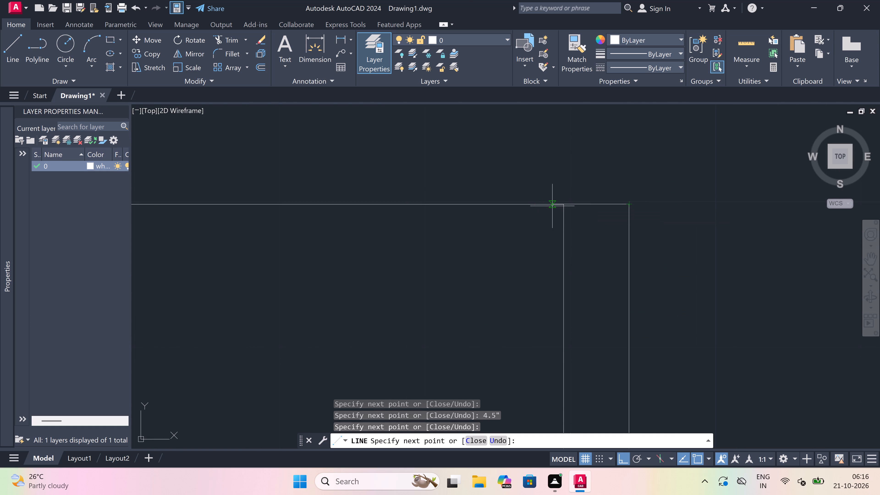
left_click(568, 205)
key("Escape")
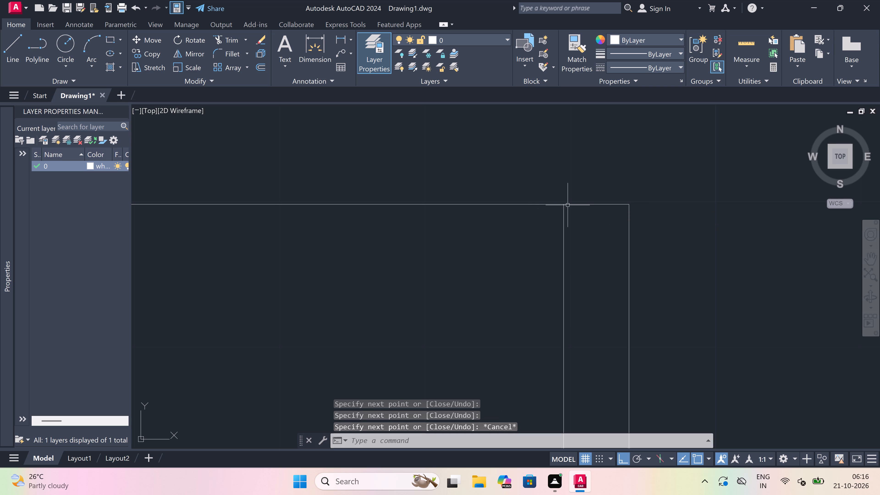
Offset the lower line of the central hall's upper wall 20'6" downward across the hall.
scroll(539, 194, "down", 5)
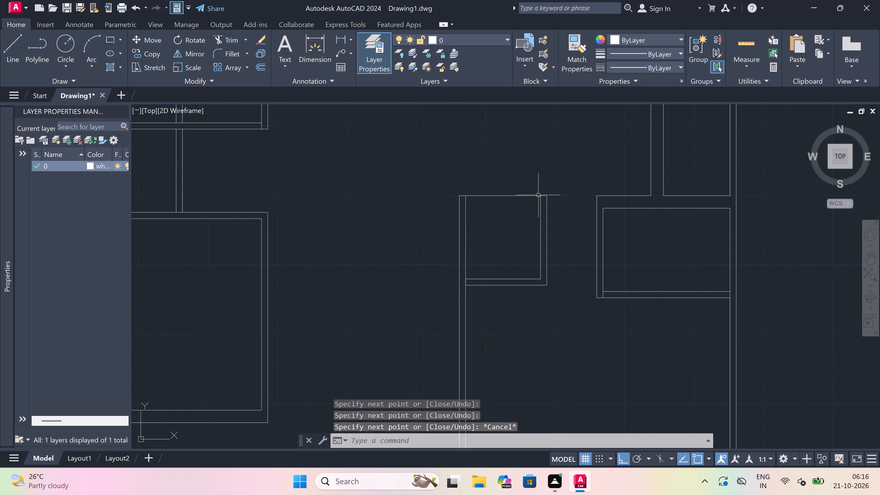
scroll(537, 213, "down", 2)
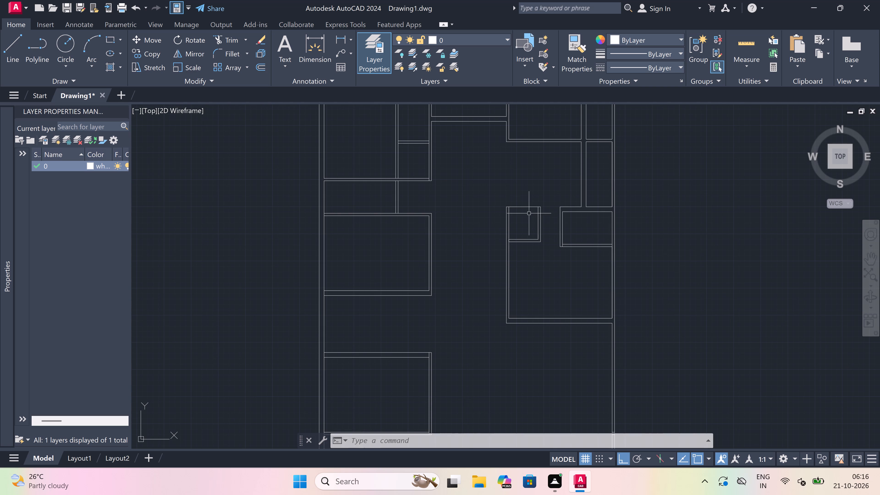
scroll(520, 233, "down", 1)
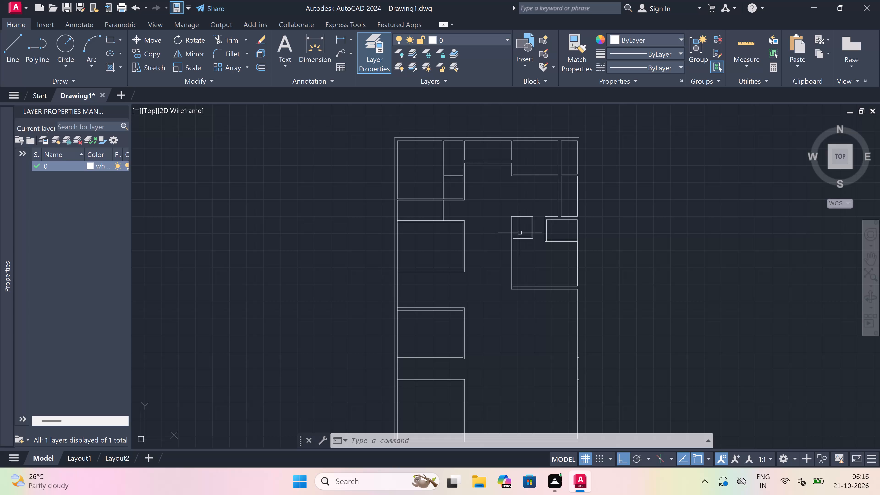
scroll(478, 230, "up", 2)
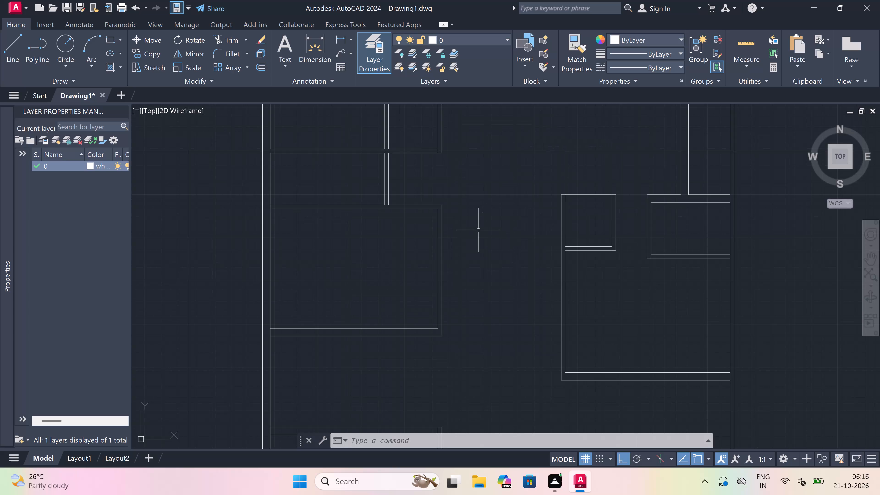
scroll(478, 230, "down", 2)
scroll(483, 197, "up", 2)
key("o")
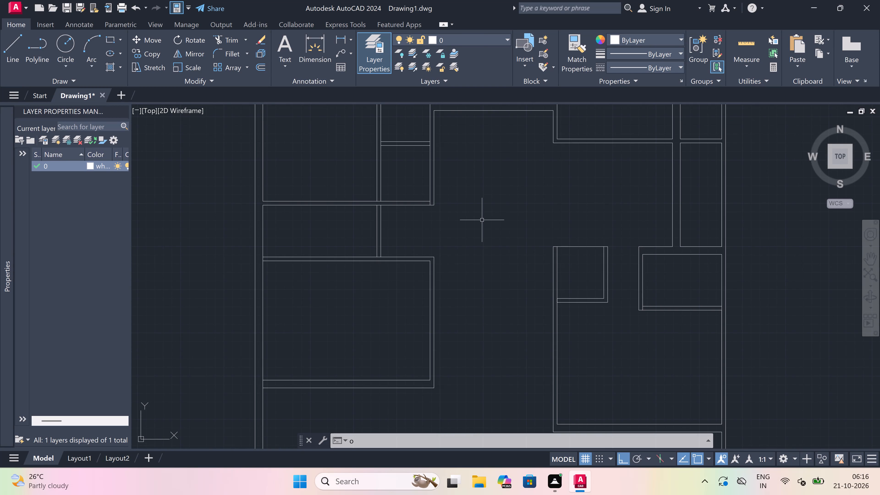
key("space")
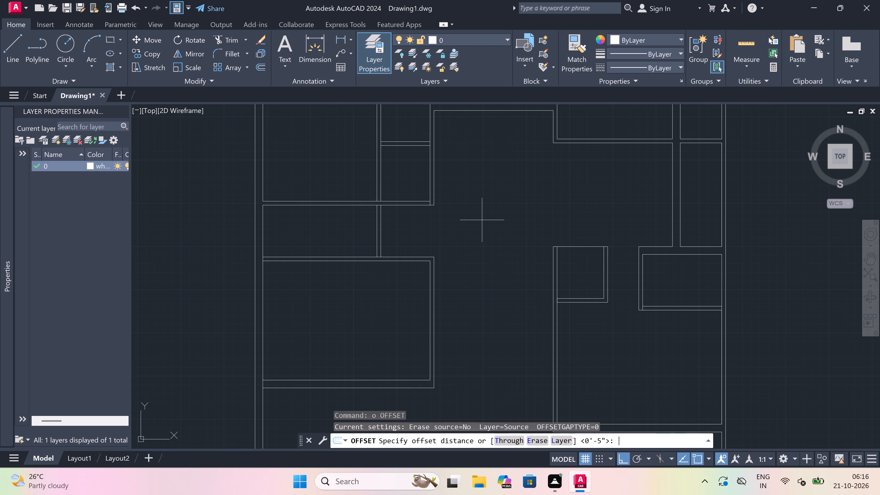
scroll(481, 211, "down", 2)
scroll(476, 189, "up", 1)
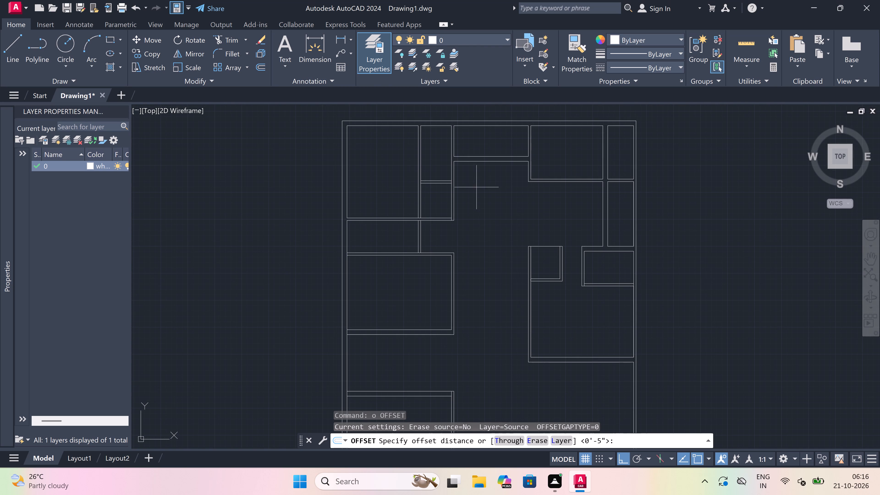
left_click(481, 165)
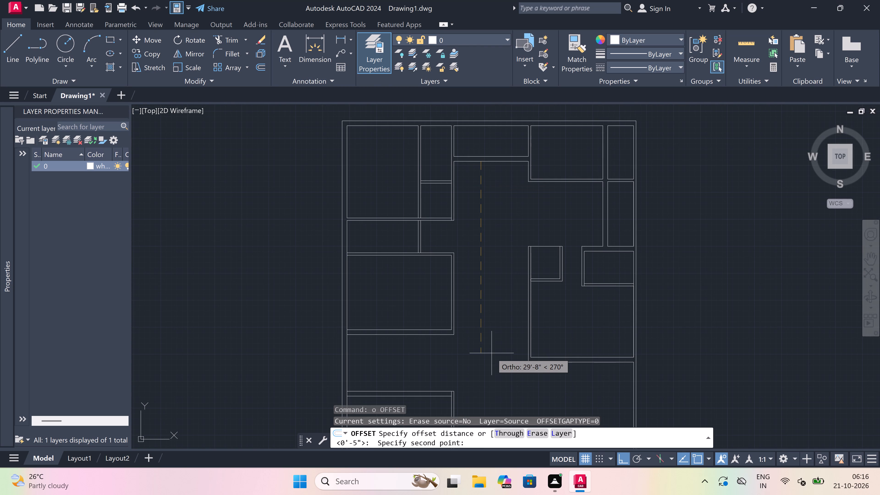
type("20'6")
key("shift+quotedbl")
key("space")
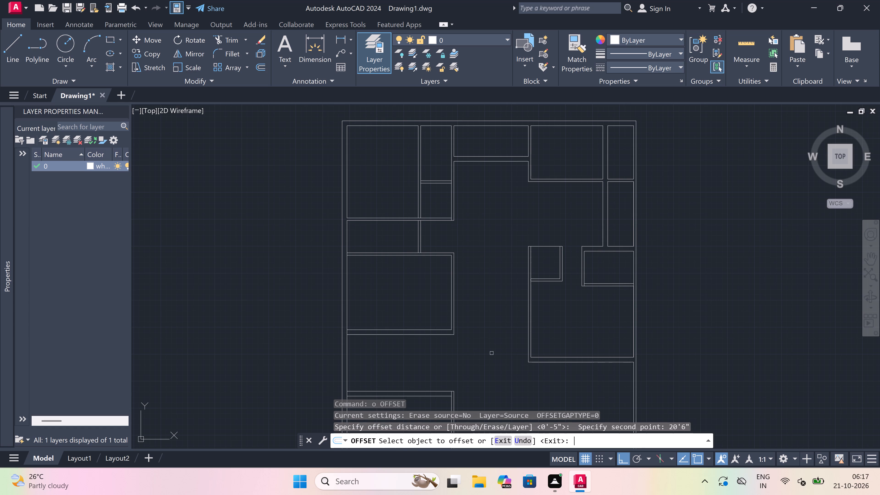
left_click(482, 160)
left_click(495, 234)
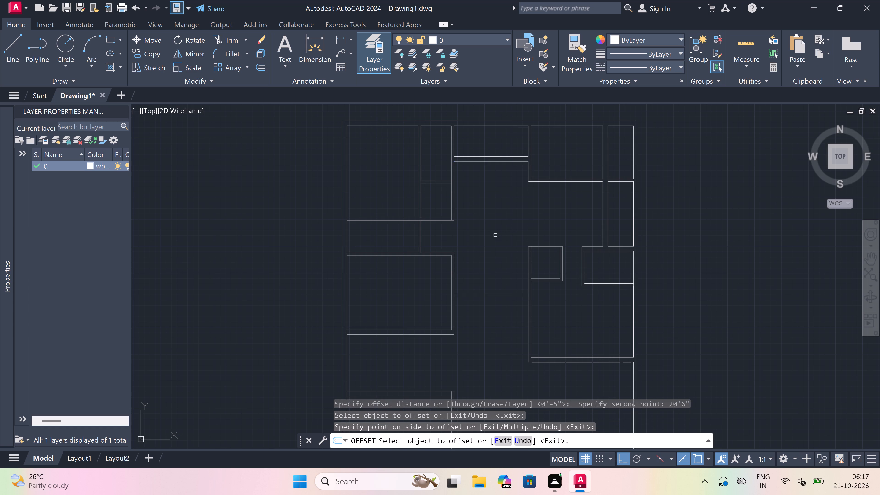
Offset the new line across the central hall 9" downward to form a full-thickness cross wall.
key("Escape")
key("space")
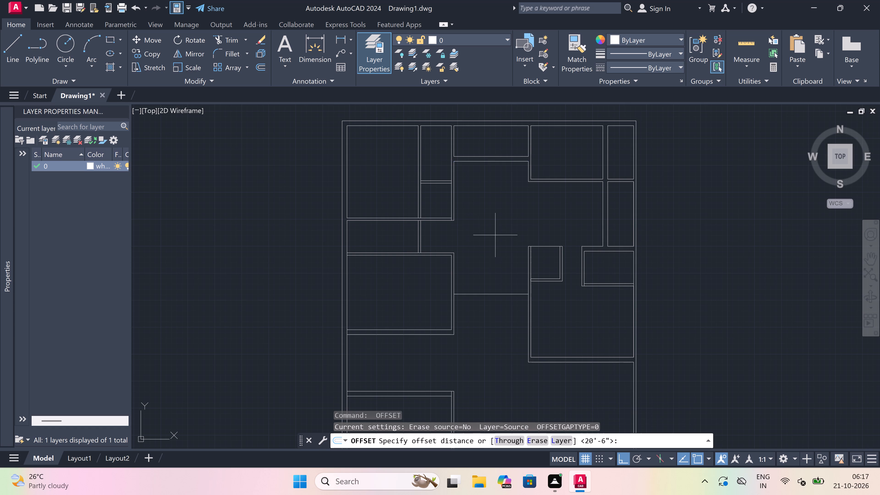
left_click(489, 291)
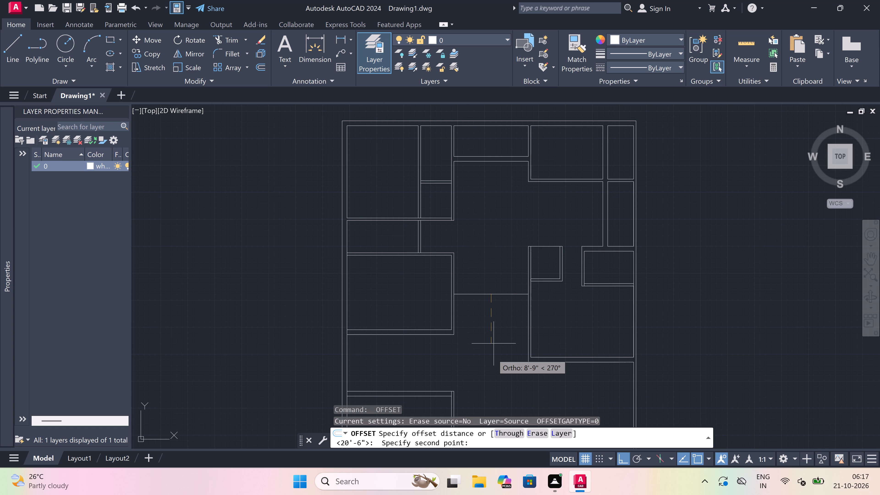
key("9")
type("\"")
key("space")
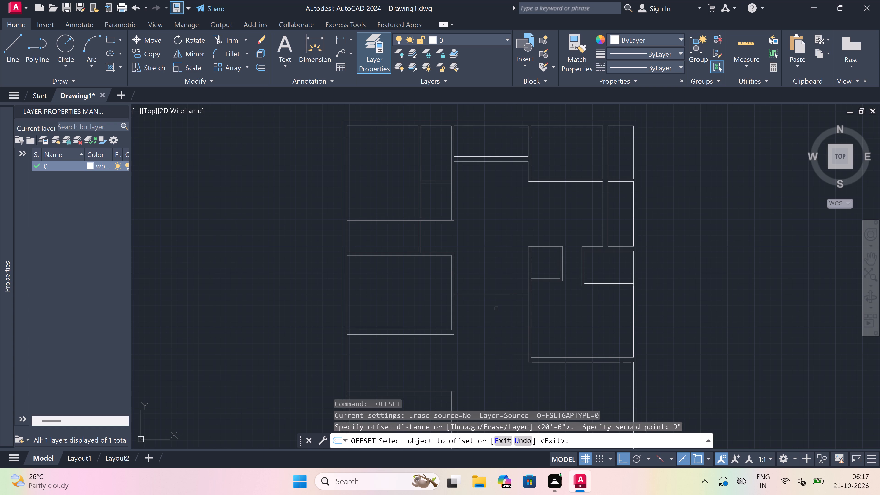
left_click_drag(489, 294, 492, 300)
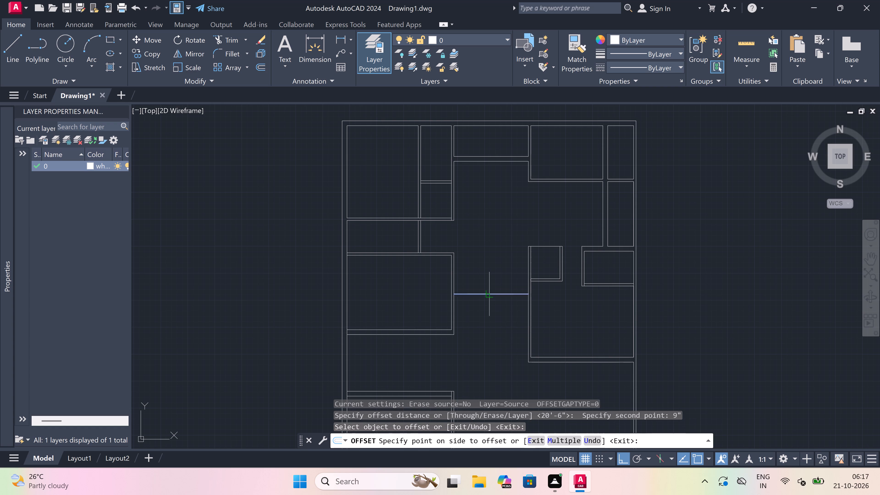
left_click(498, 349)
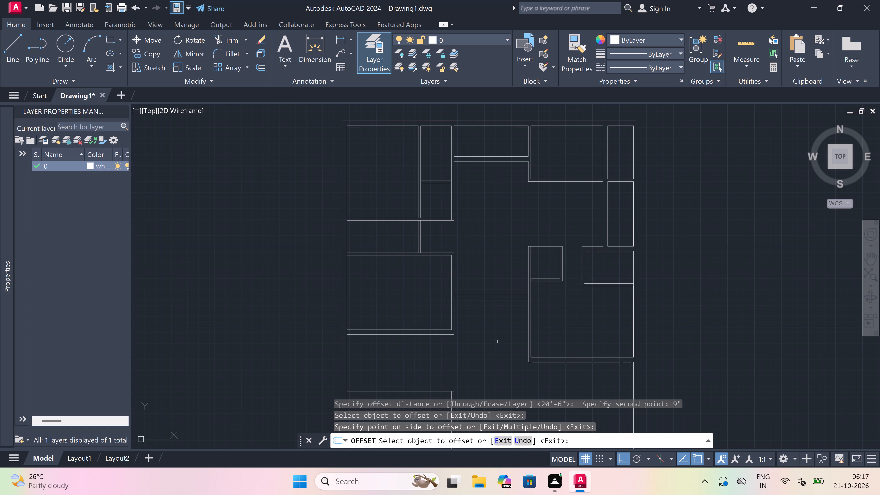
key("Escape")
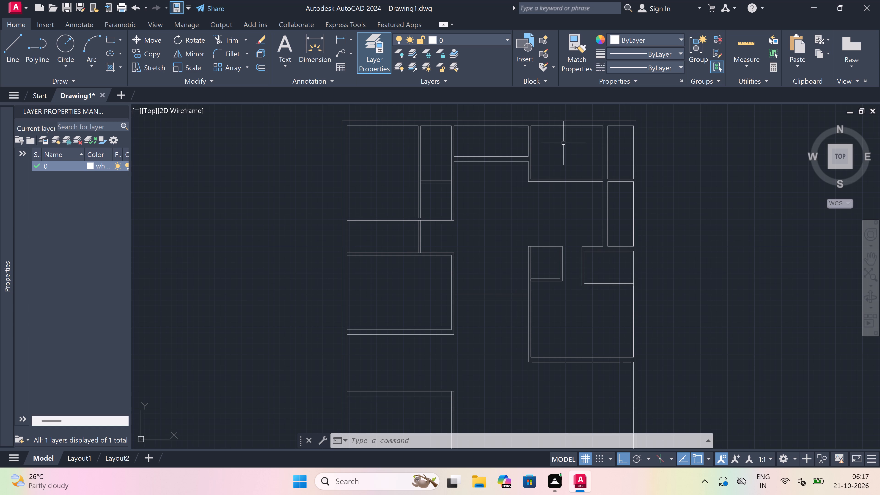
Offset the lower line of the hall's new cross wall 5'1.5" downward.
scroll(534, 232, "down", 1)
scroll(485, 303, "up", 2)
key("space")
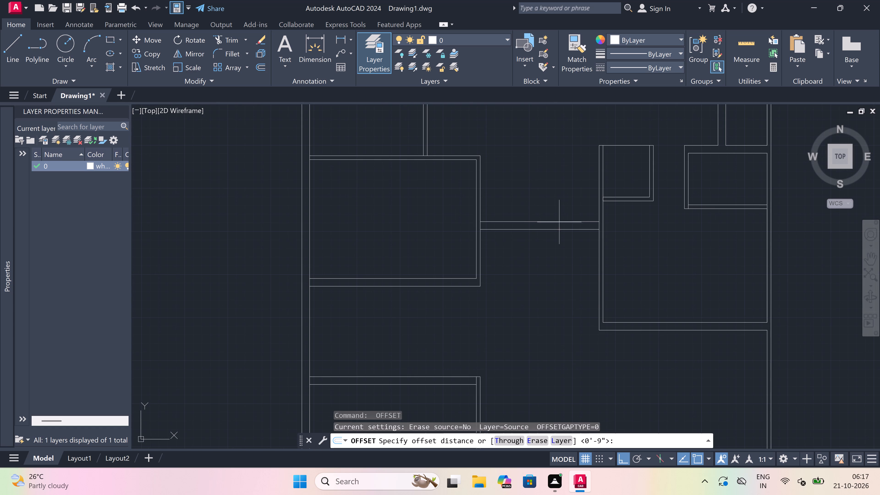
left_click(579, 229)
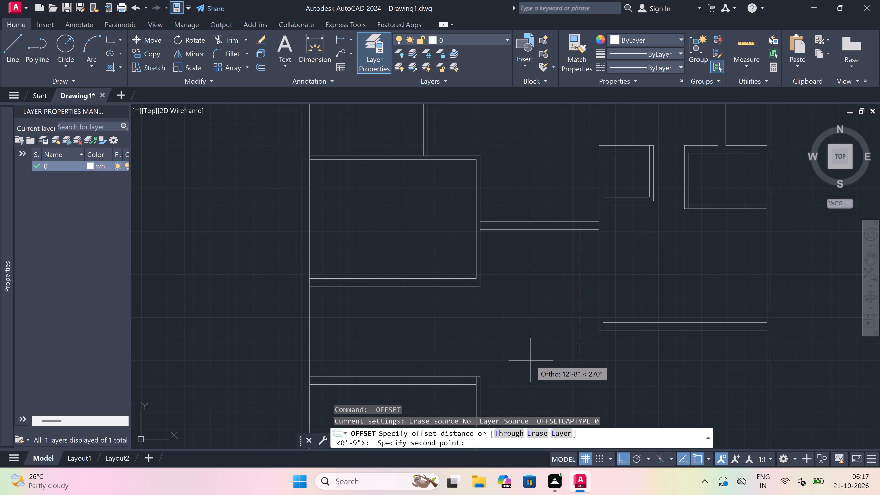
type("5'1.5")
key("shift+quotedbl")
key("space")
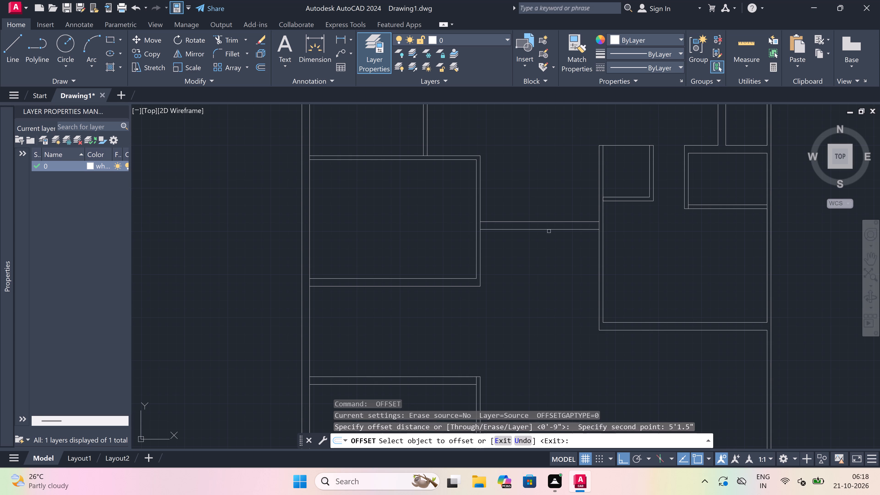
left_click(550, 229)
left_click(540, 290)
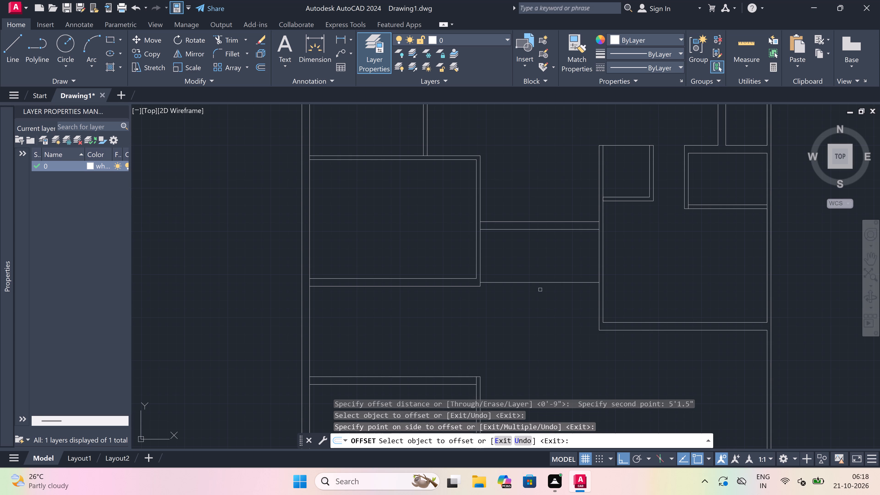
key("Escape")
Offset the lowest hall line 9" downward to form the second cross wall.
key("space")
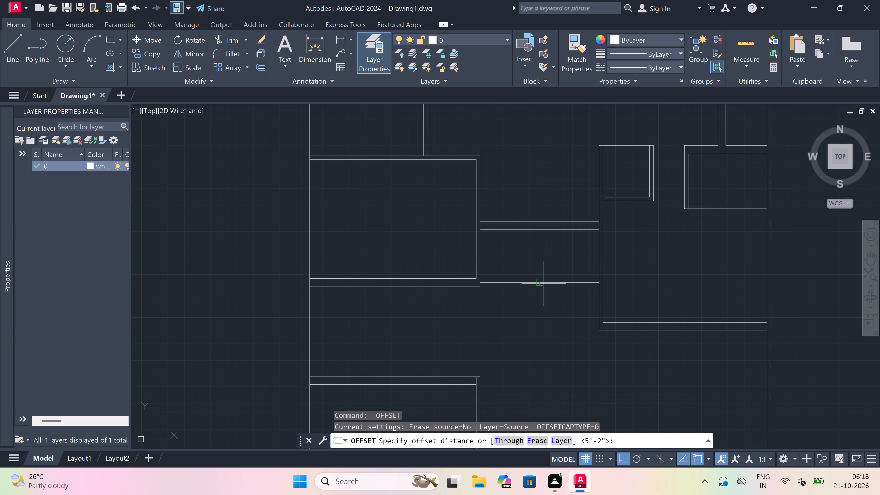
left_click(544, 284)
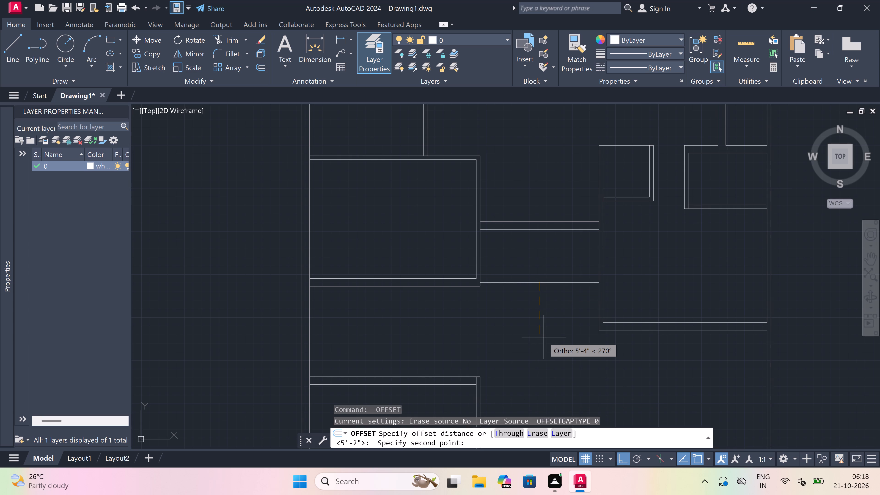
type("9\"")
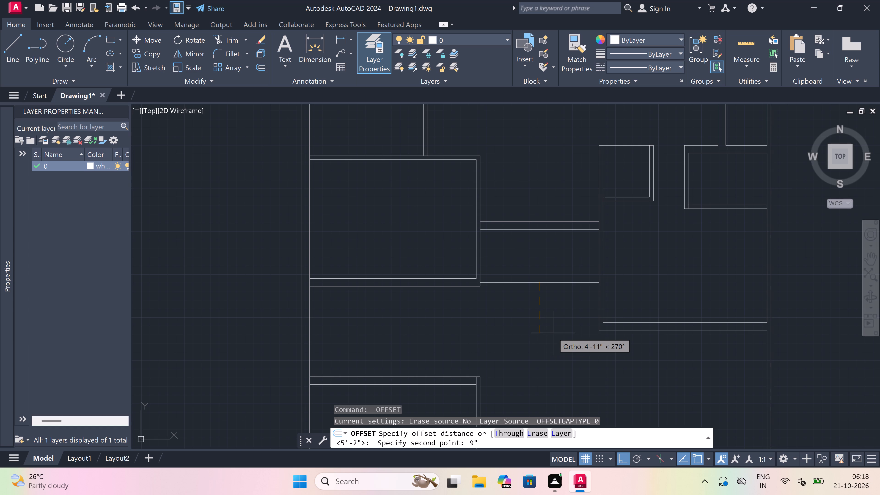
key("space")
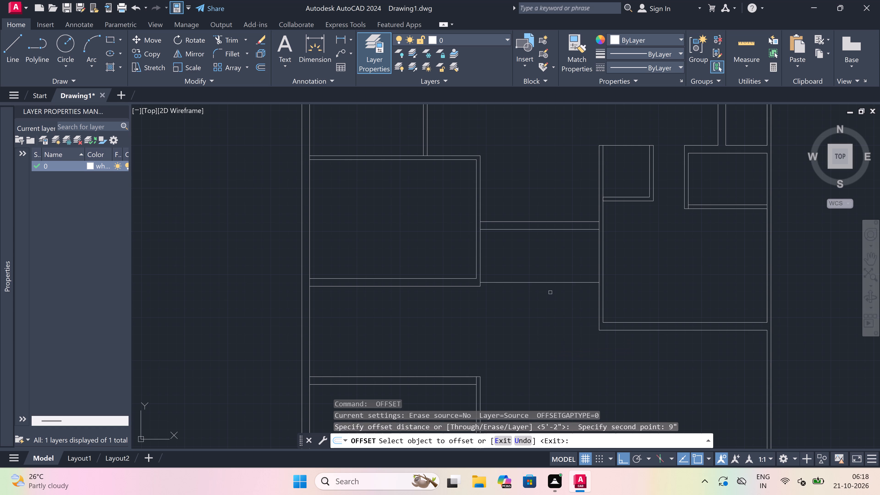
left_click(550, 283)
left_click(550, 315)
key("Escape")
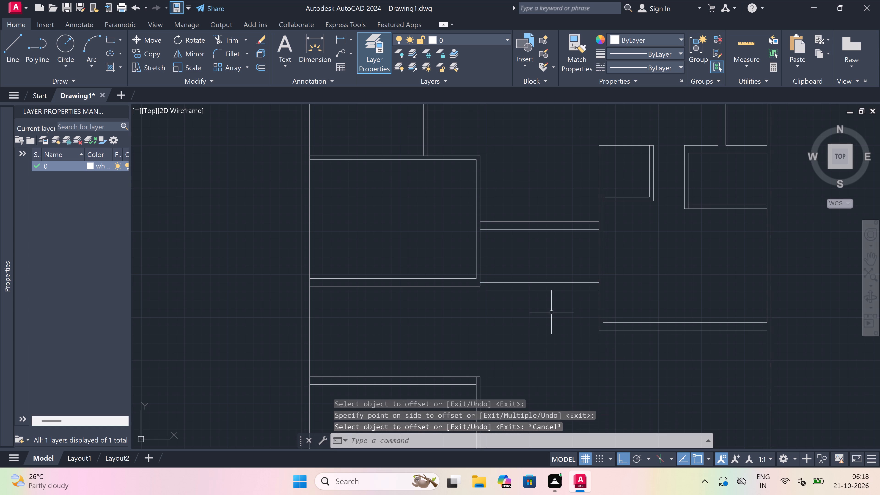
Offset the lower line of the second cross wall 6'3" downward.
key("space")
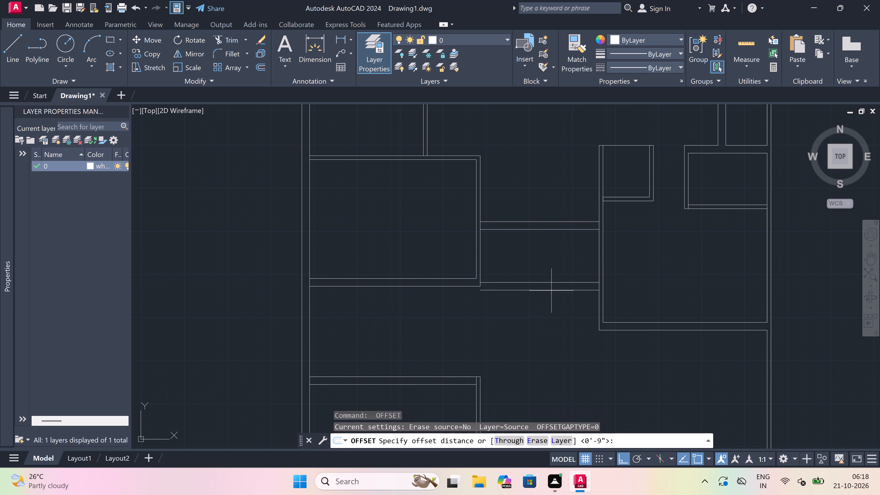
left_click_drag(551, 291, 551, 294)
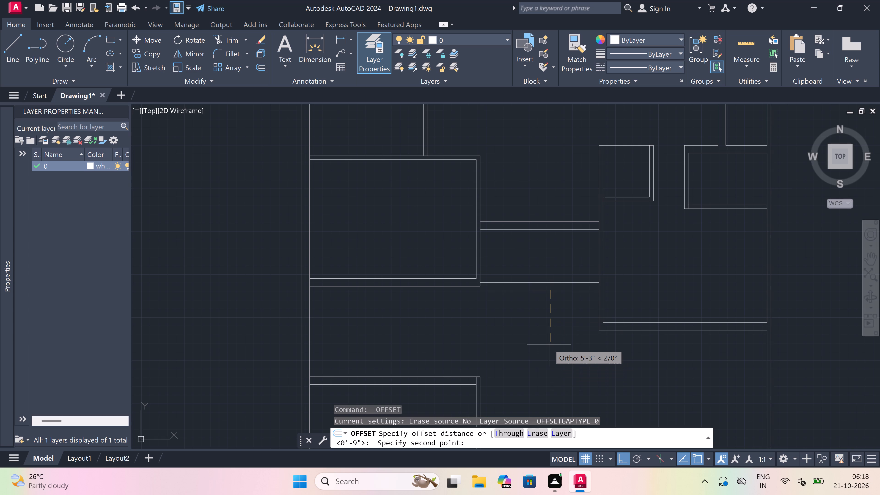
key("6")
key("apostrophe")
type("3\"")
key("space")
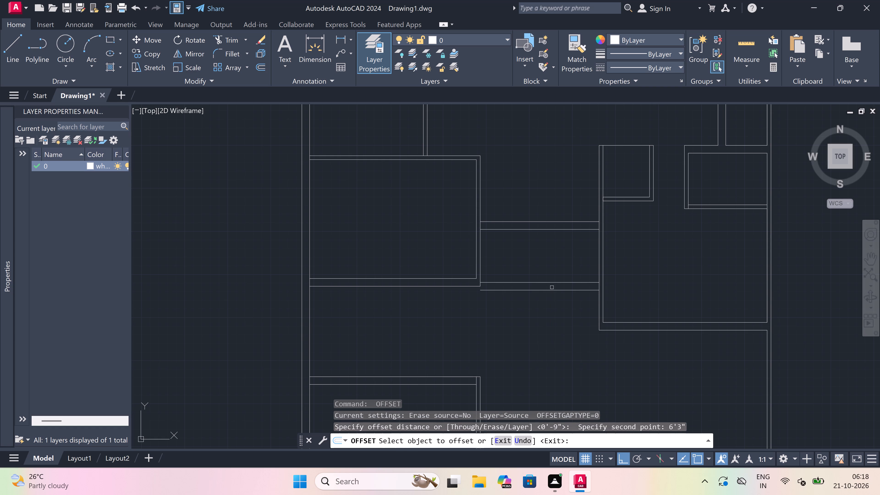
left_click(552, 290)
left_click(552, 321)
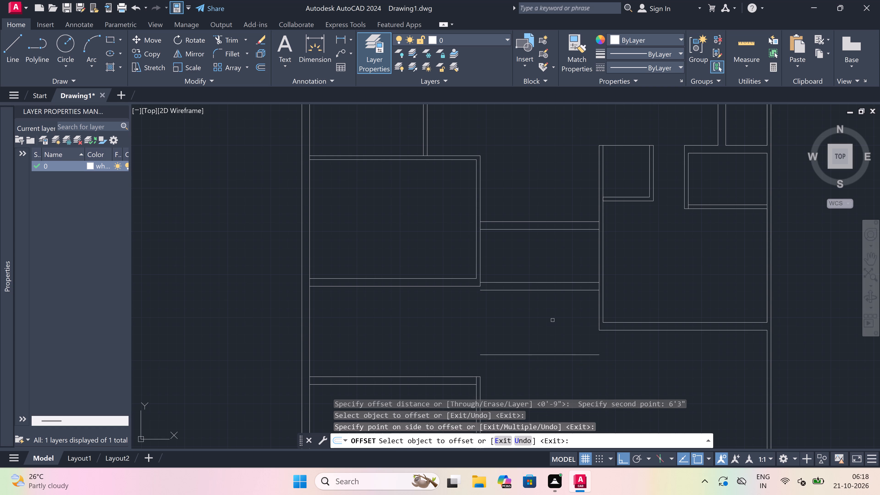
key("Escape")
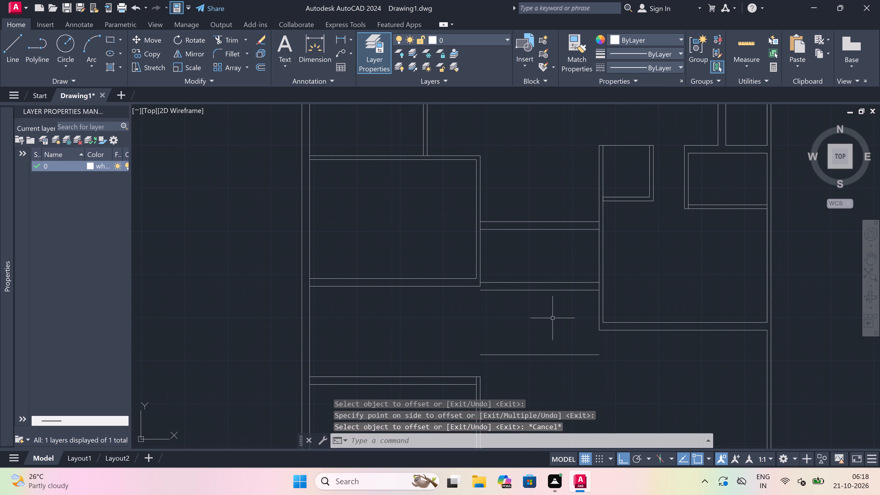
Offset the lowest line below the second cross wall 9" downward to form a third cross wall.
key("space")
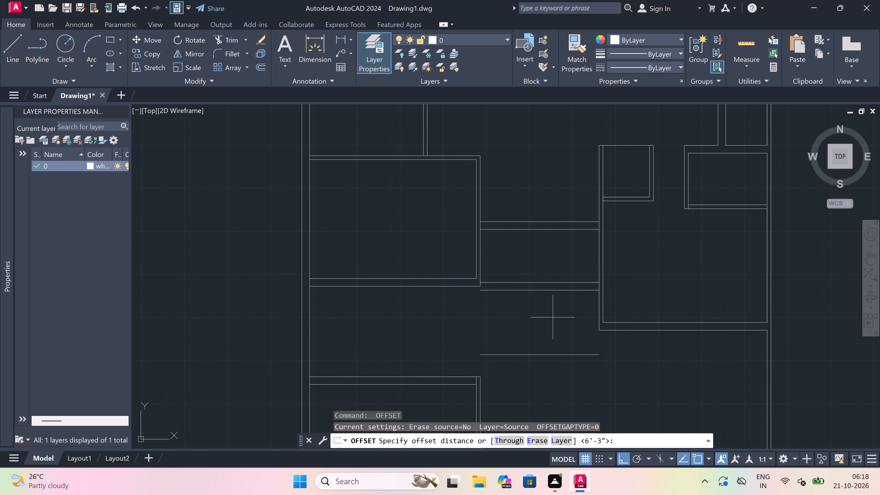
scroll(553, 317, "down", 2)
scroll(554, 352, "up", 3)
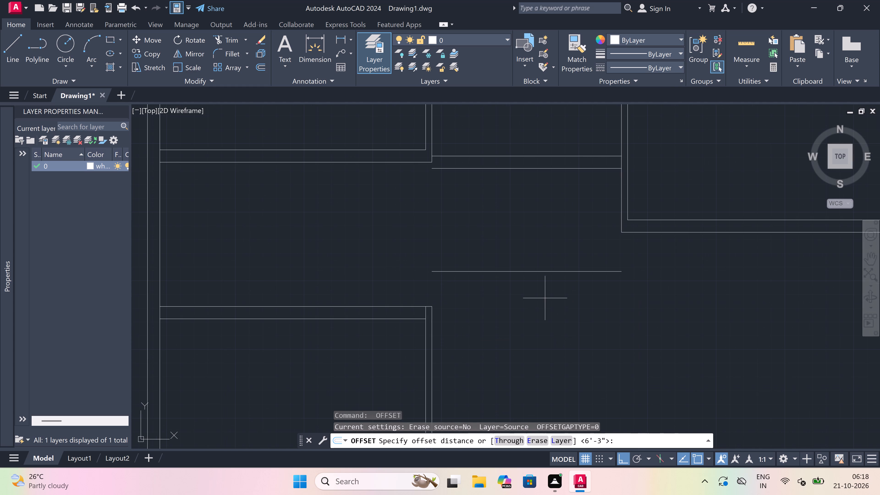
left_click(547, 274)
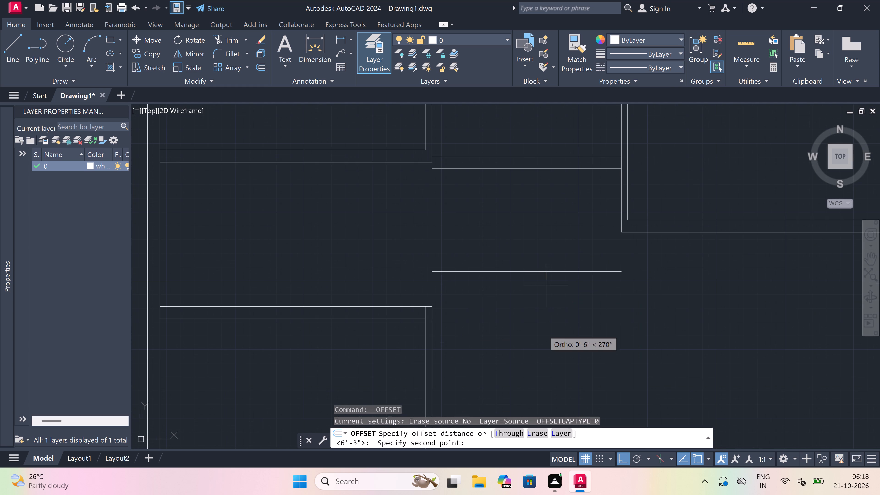
key("9")
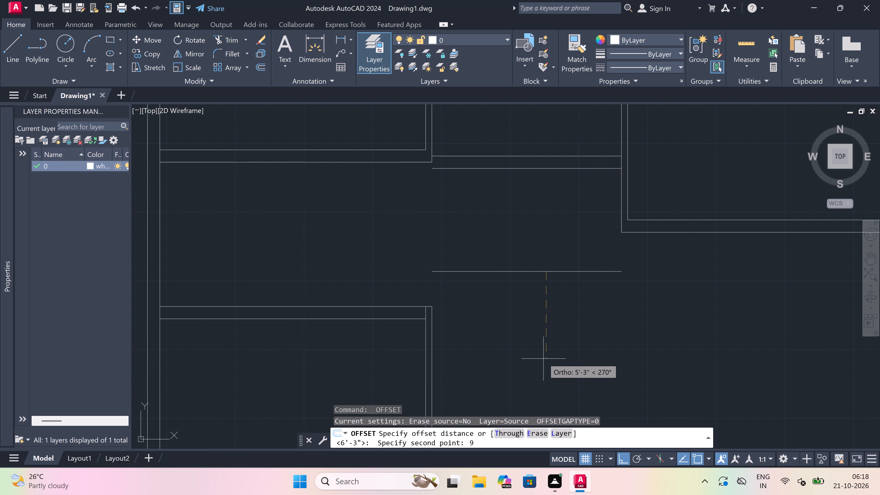
type("\"")
key("space")
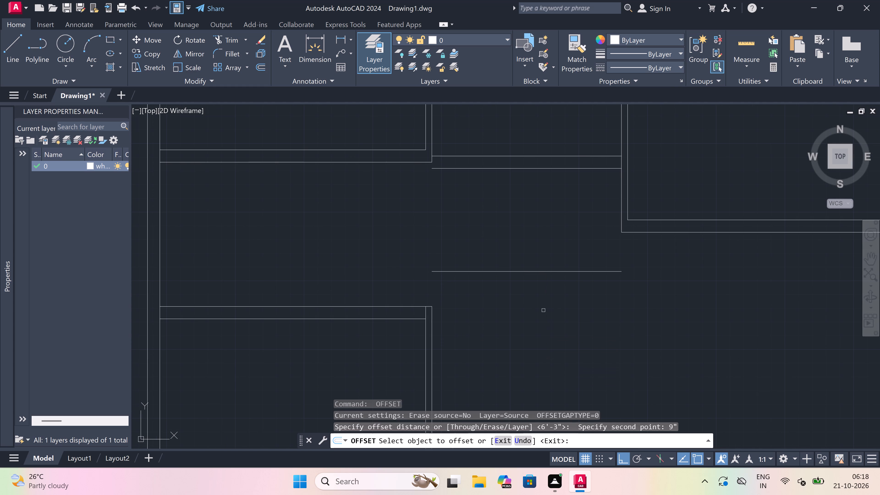
left_click(535, 273)
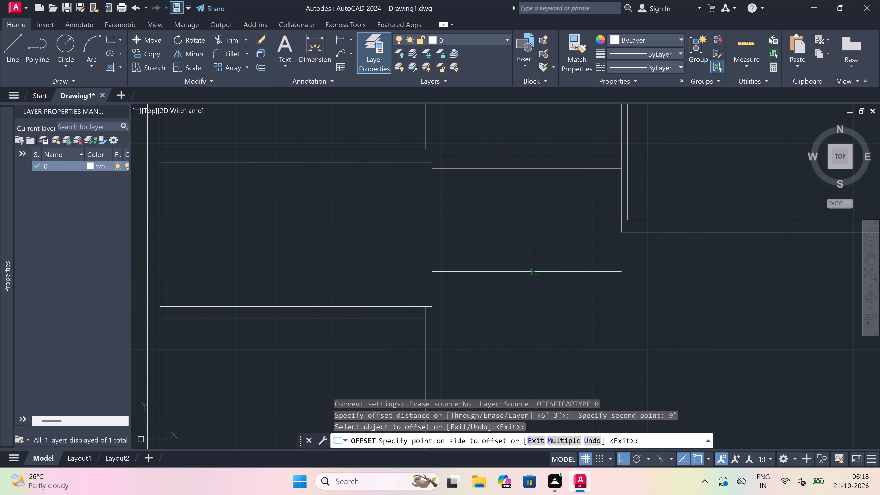
double_click(529, 300)
key("Escape")
Offset the lower line of the third hall cross wall 5'4.5" downward.
key("space")
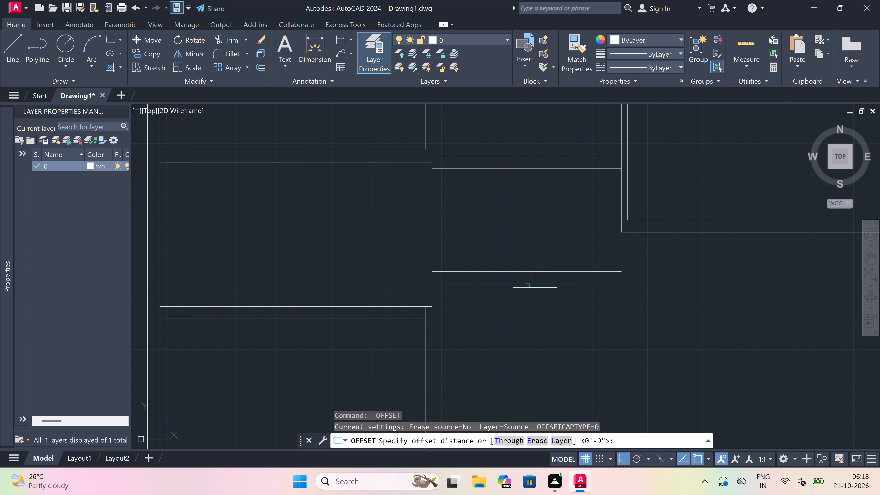
left_click(536, 285)
scroll(536, 285, "down", 2)
scroll(538, 320, "up", 3)
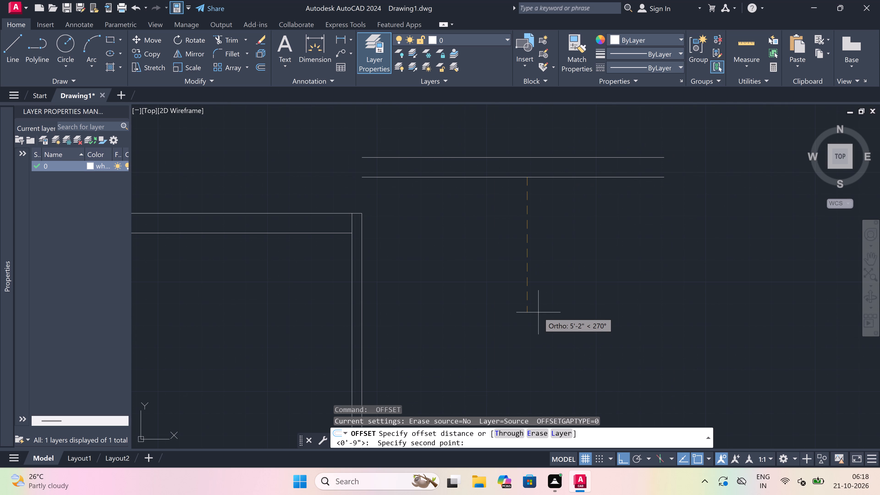
key("5")
key("apostrophe")
type("4.")
key("5")
key("shift+quotedbl")
key("space")
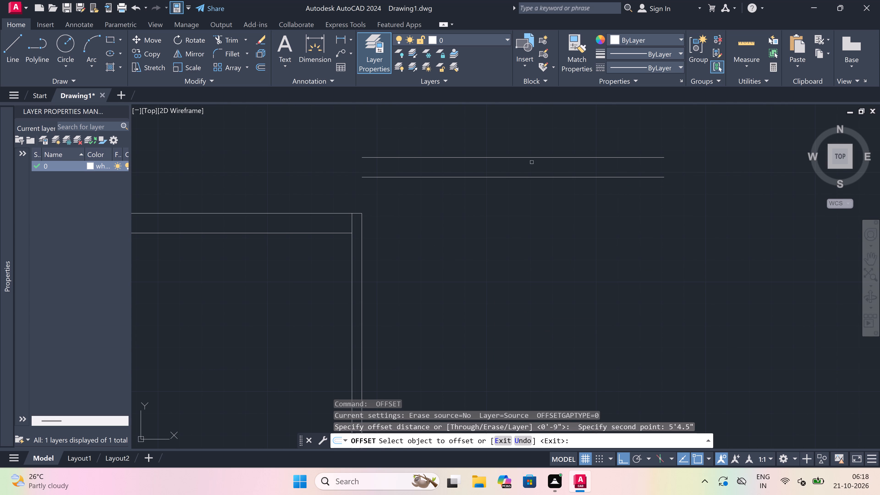
left_click_drag(529, 177, 529, 180)
left_click(521, 284)
key("Escape")
scroll(521, 284, "down", 3)
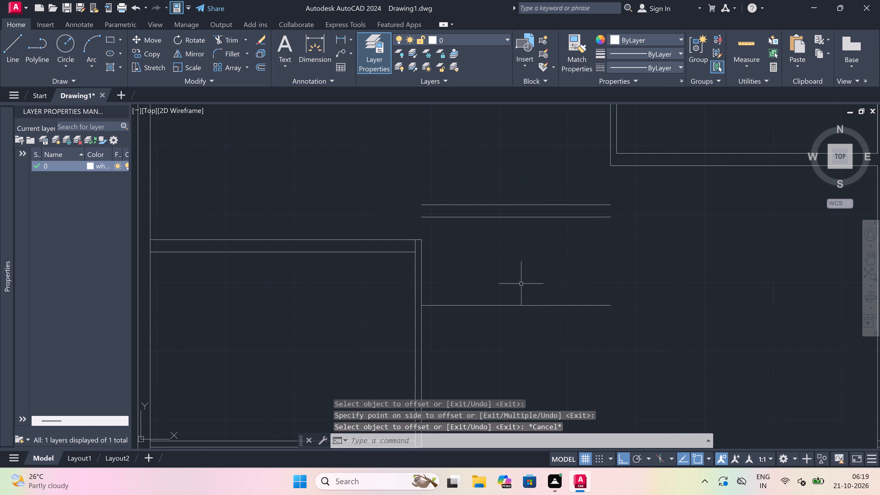
Offset the lowest hall line 9" downward to form a fourth cross wall.
scroll(521, 284, "down", 1)
scroll(523, 339, "up", 2)
key("space")
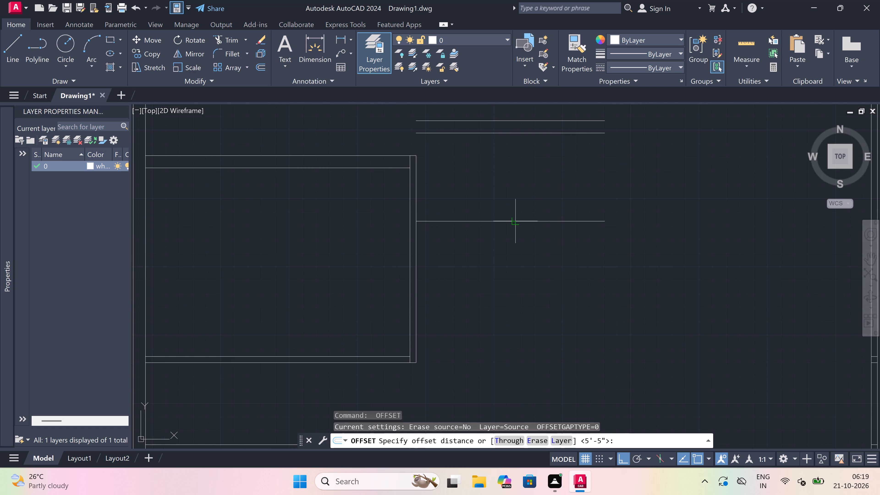
left_click(515, 223)
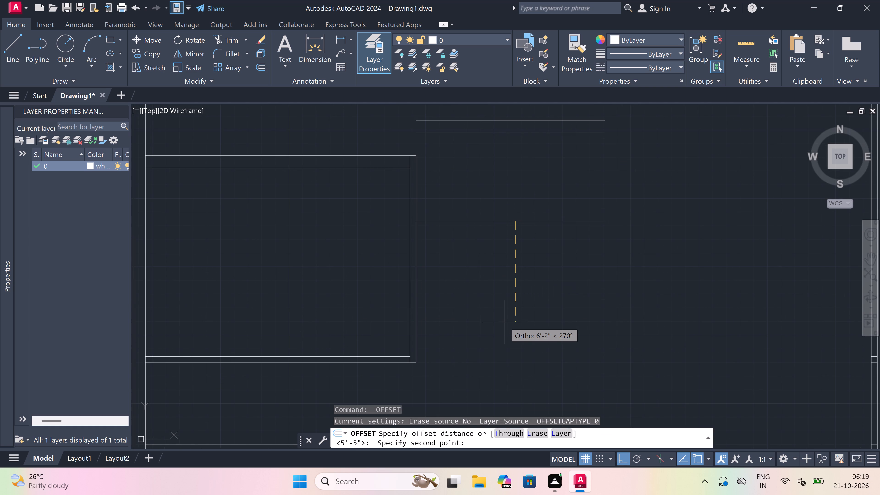
key("9")
type("\"")
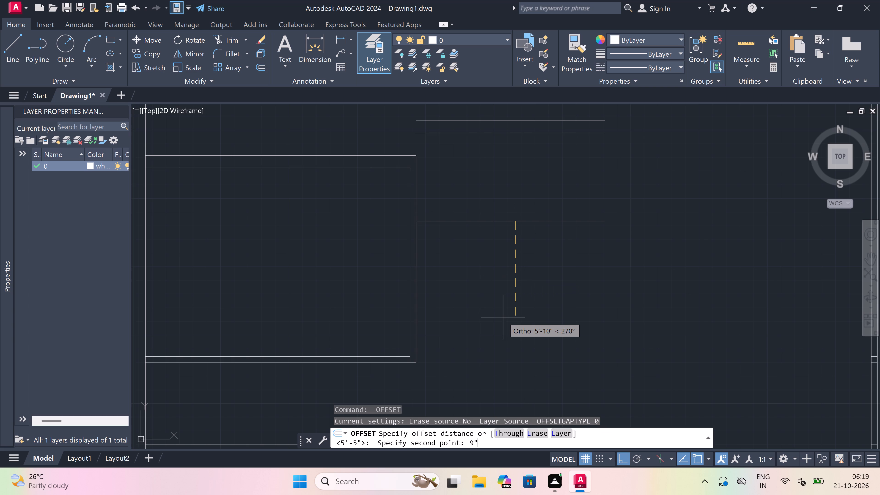
key("space")
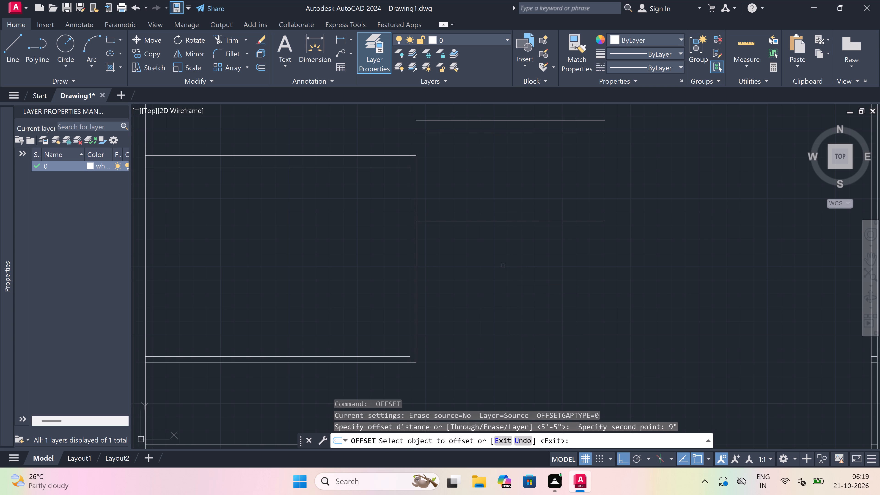
left_click(512, 221)
left_click(504, 274)
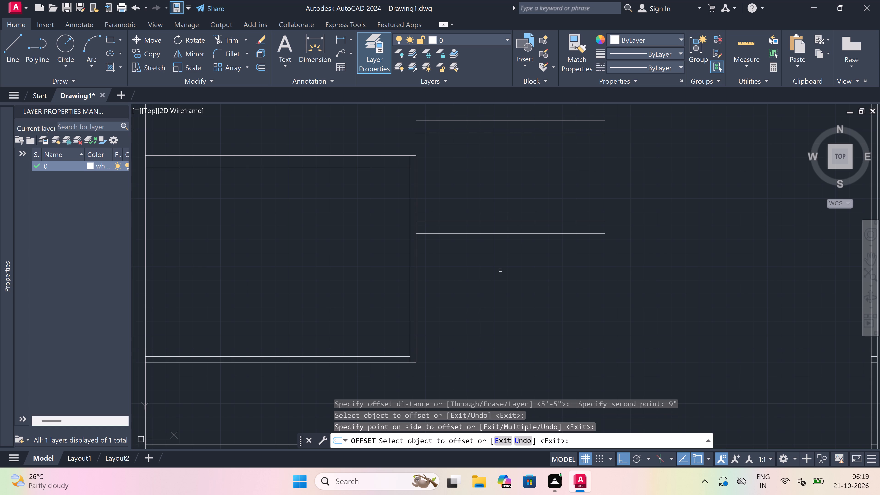
key("Escape")
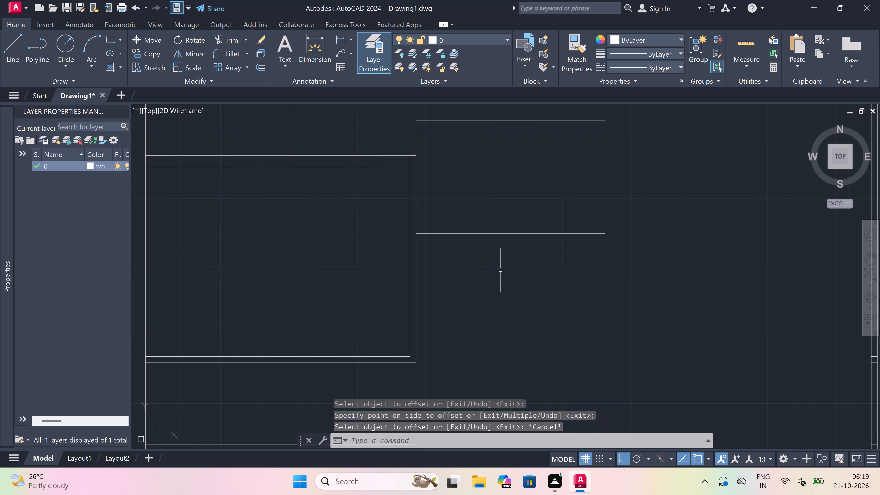
Draw a line from the second cross wall's upper line, 4.5" past the right-hand room wall's inner face, and down to that room's outer bottom line.
scroll(530, 278, "down", 3)
scroll(539, 244, "up", 1)
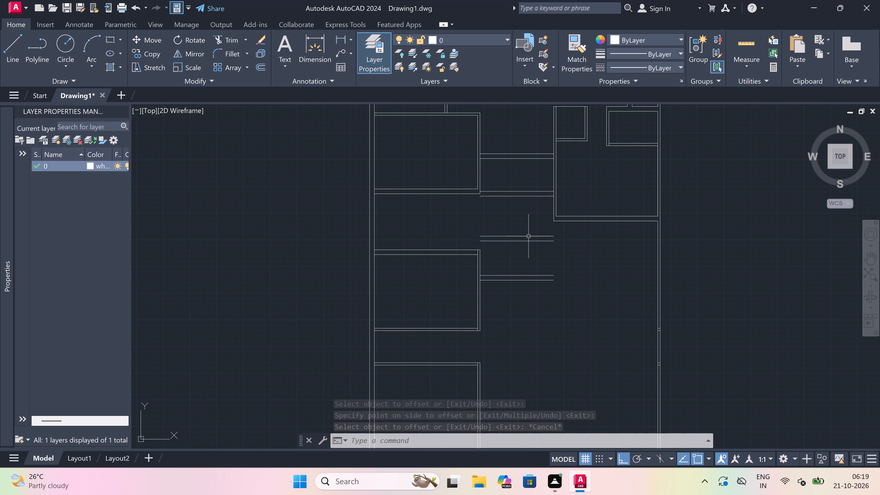
type("l")
key("space")
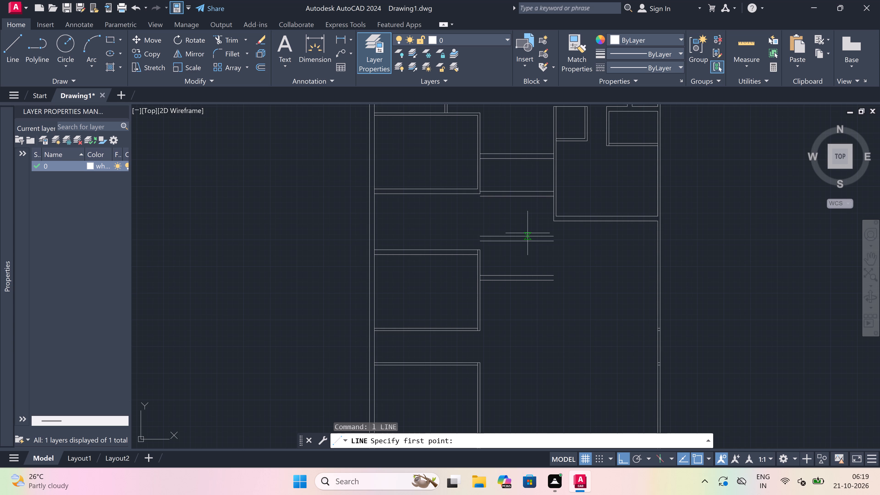
scroll(552, 181, "up", 2)
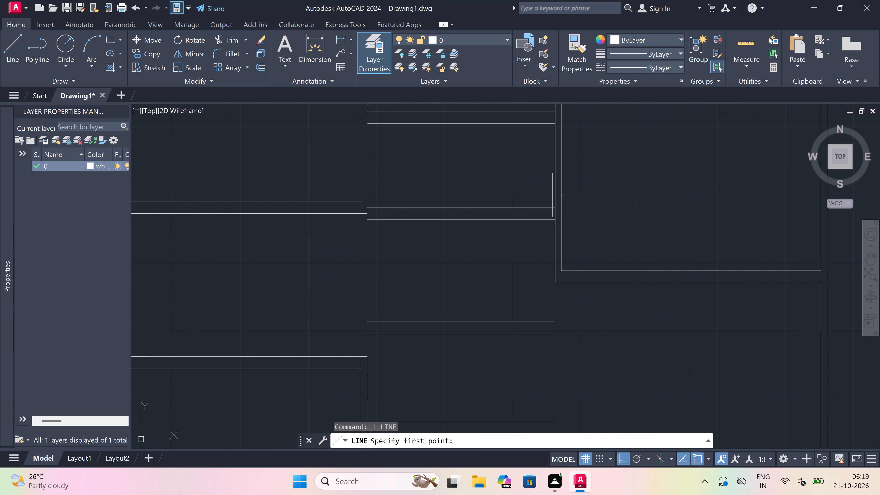
double_click(555, 203)
scroll(557, 203, "up", 2)
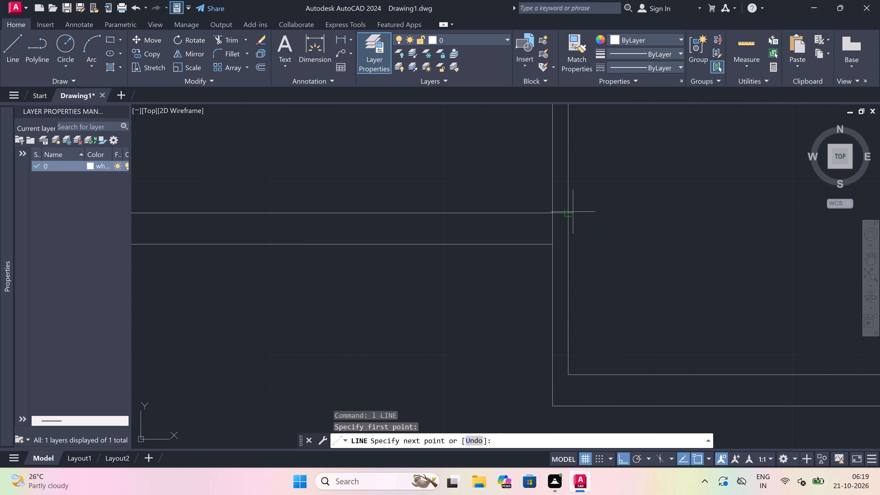
left_click(567, 211)
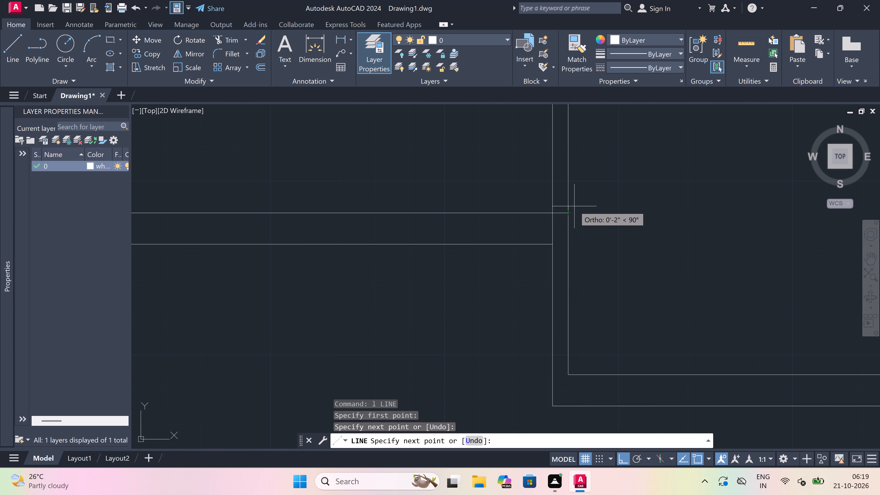
key("4")
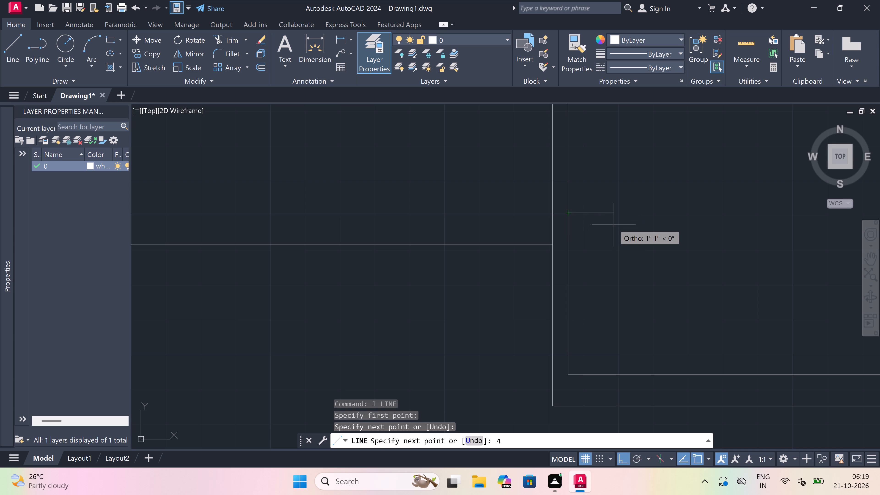
type(".5")
type("\"")
key("space")
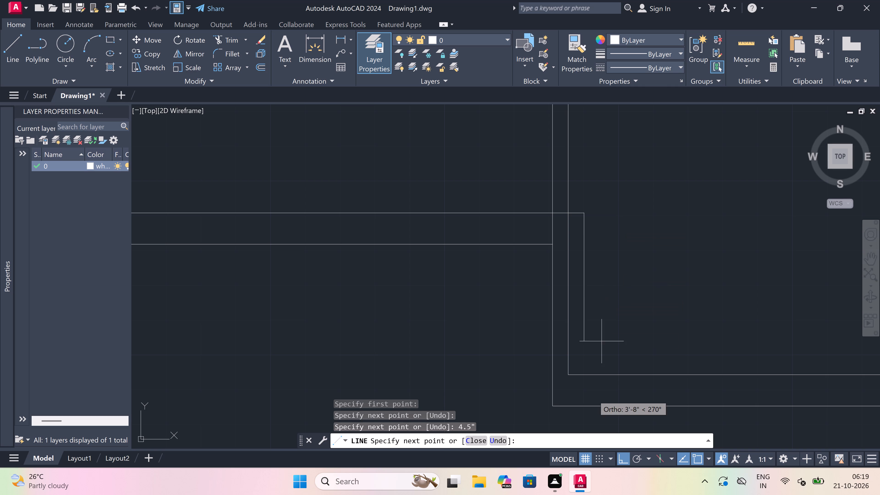
left_click(586, 375)
scroll(588, 350, "down", 3)
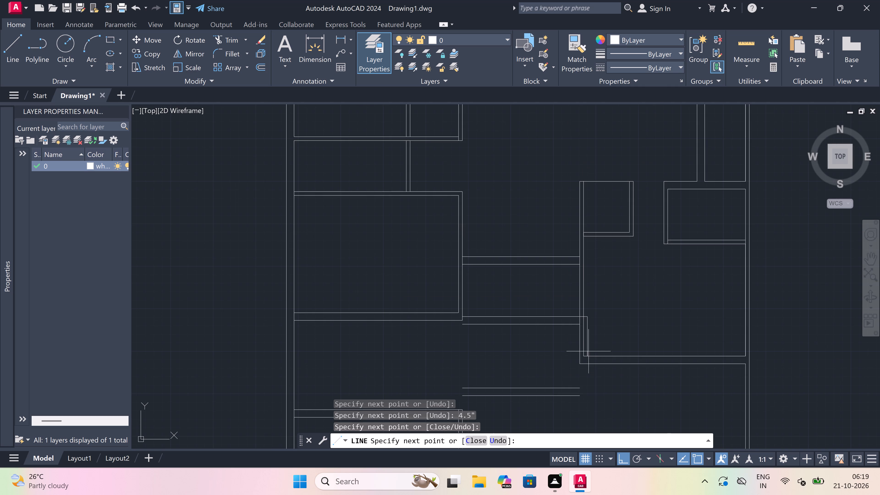
scroll(582, 368, "up", 3)
left_click(601, 351)
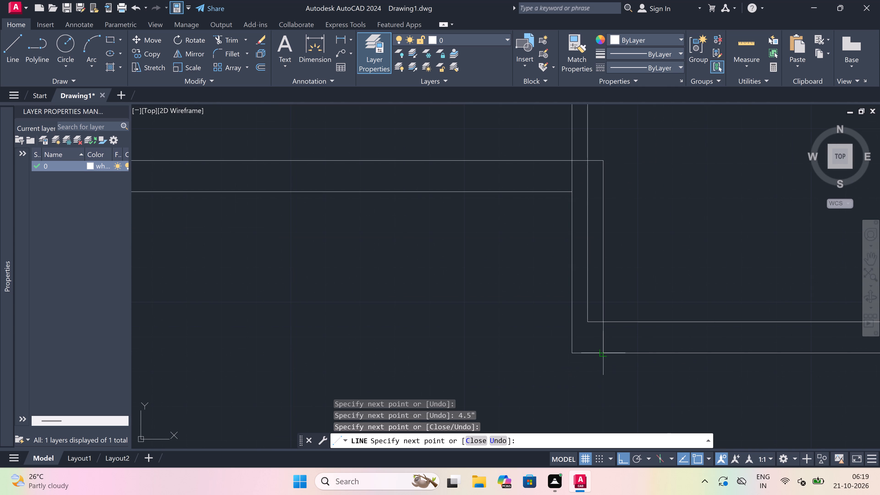
Continue the line down to the level of the third cross wall's lower line and back left to that line's end.
scroll(602, 351, "down", 4)
scroll(600, 365, "up", 3)
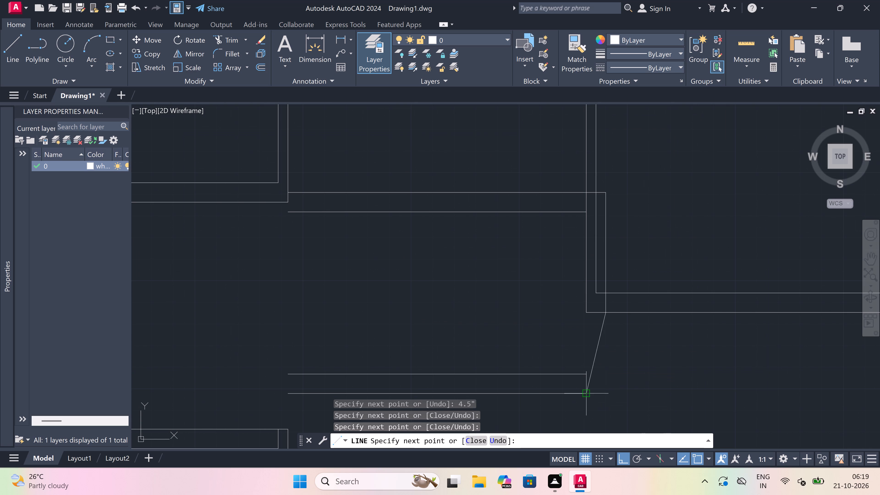
left_click(601, 390)
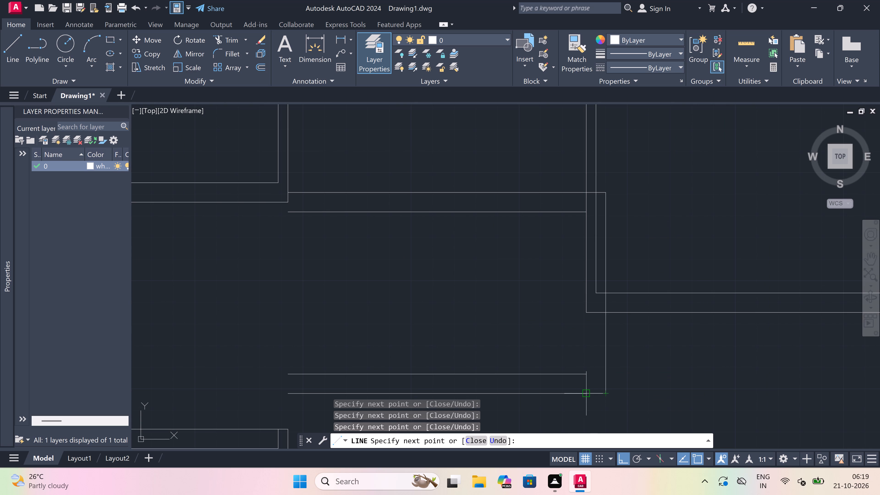
left_click(584, 393)
left_click(586, 392)
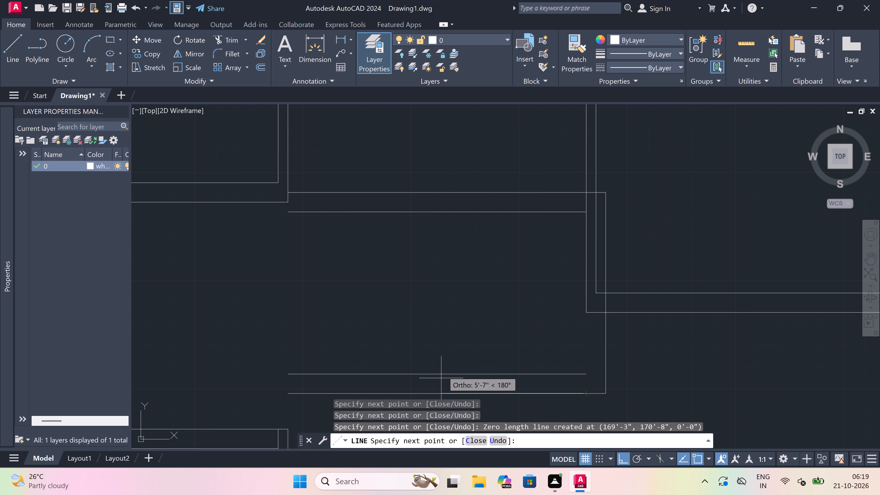
Continue the line 5'3" to the left along the third cross wall's lower line.
scroll(631, 265, "down", 2)
scroll(509, 313, "up", 2)
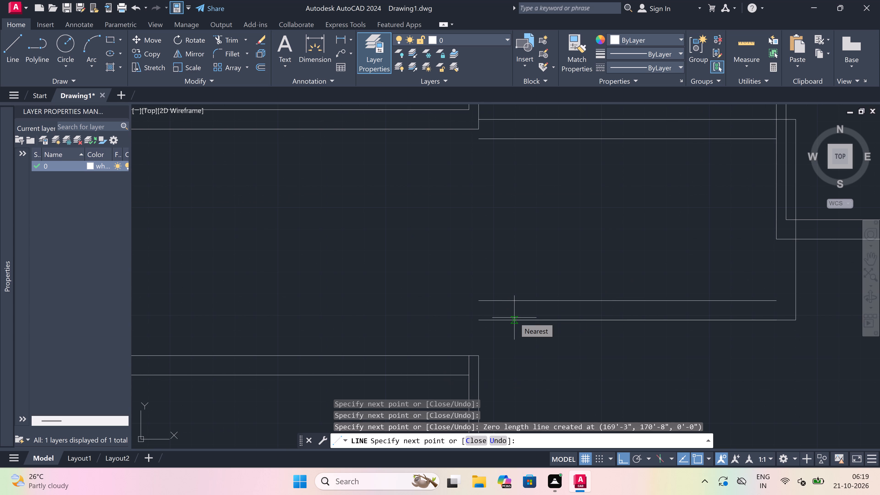
key("5")
type("'3")
type("\"")
key("space")
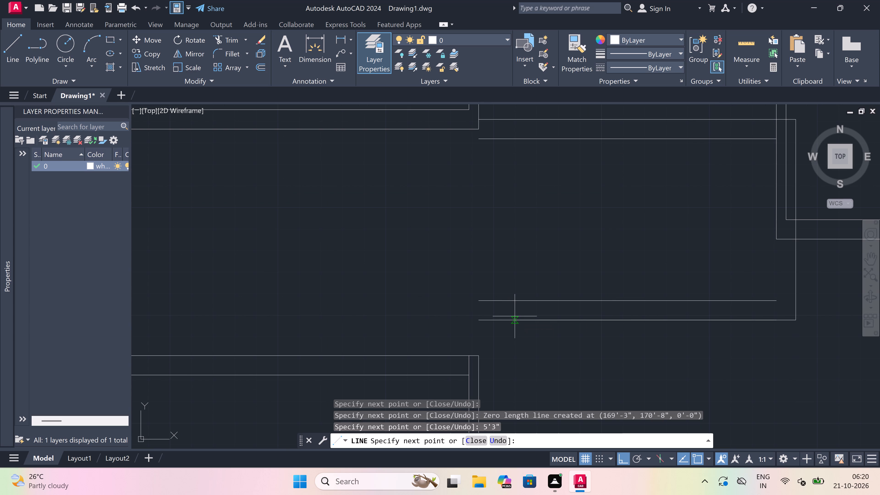
Continue the line up to the second cross wall's upper line and on to the first cross wall's lower line.
scroll(642, 246, "down", 3)
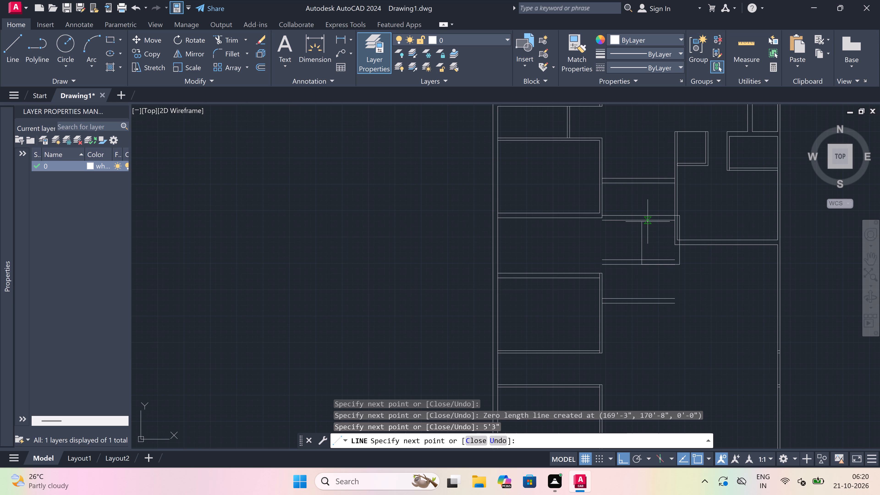
scroll(645, 214, "up", 4)
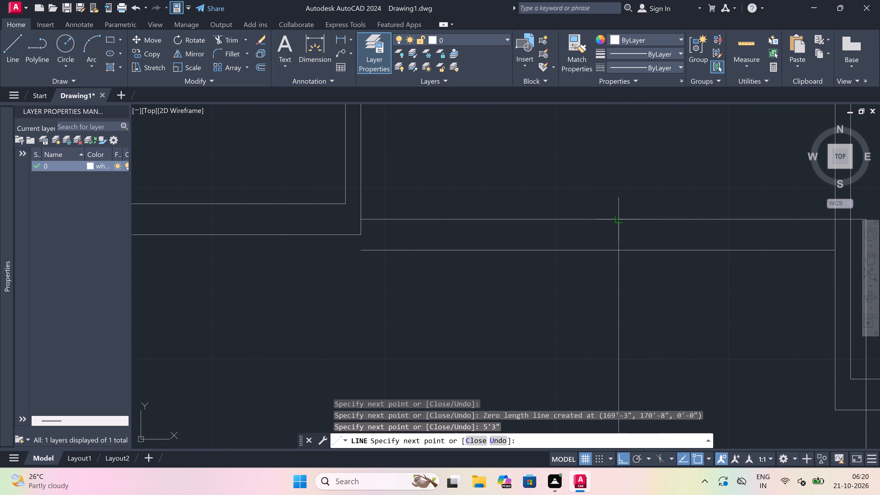
left_click(618, 219)
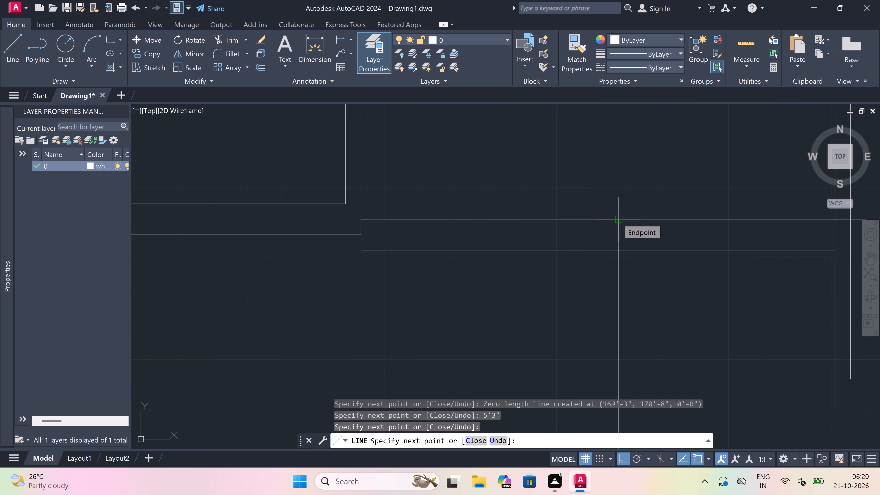
scroll(618, 219, "down", 4)
scroll(619, 181, "up", 4)
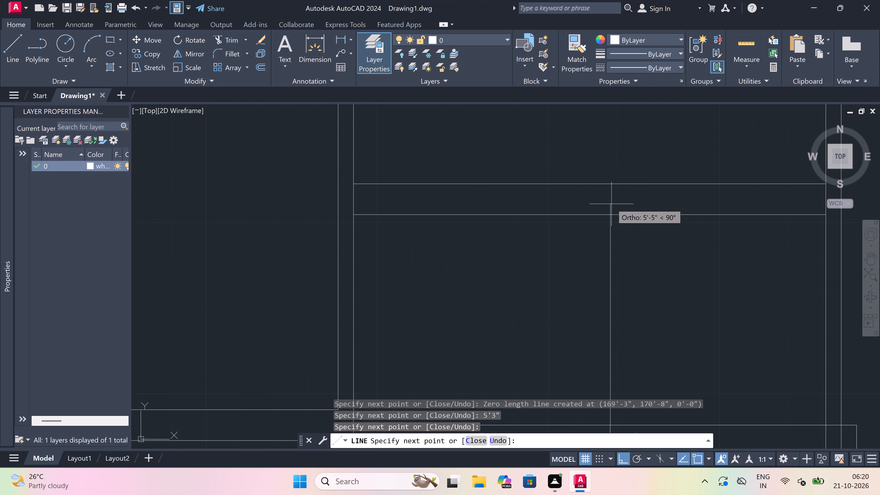
scroll(614, 222, "up", 2)
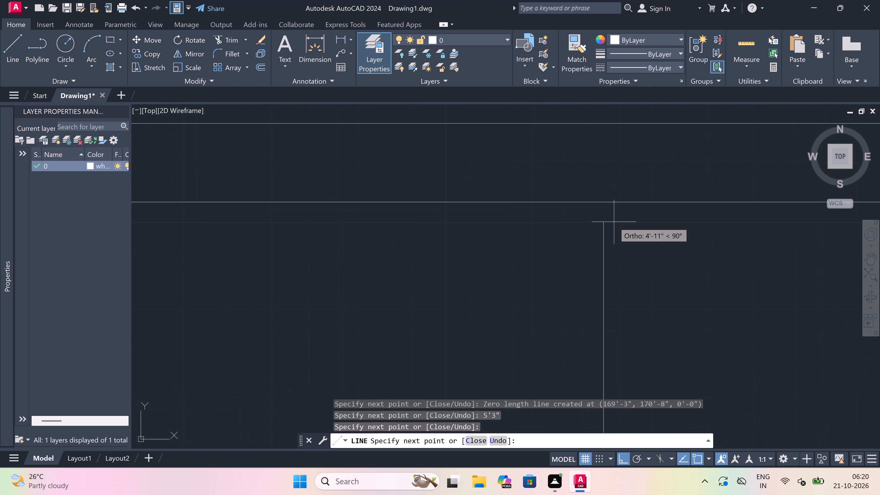
left_click(603, 205)
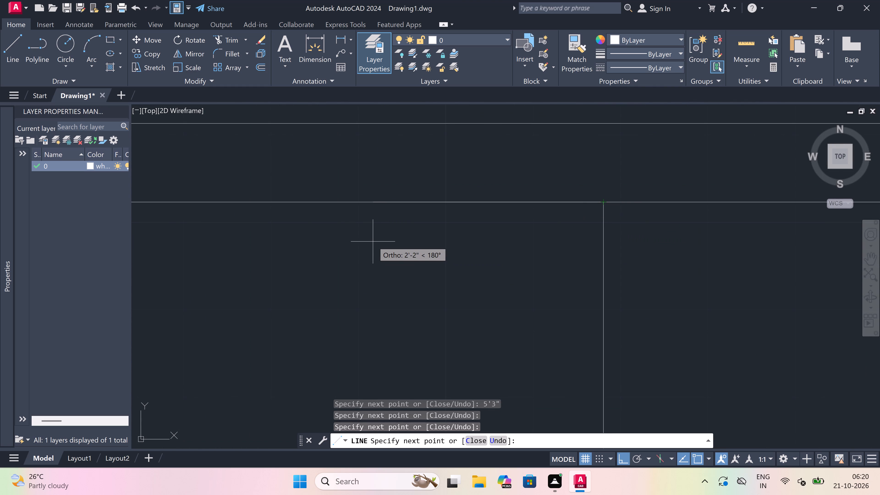
Continue the line 9" to the left and straight down to the fourth cross wall's lower line.
type("9\"")
key("space")
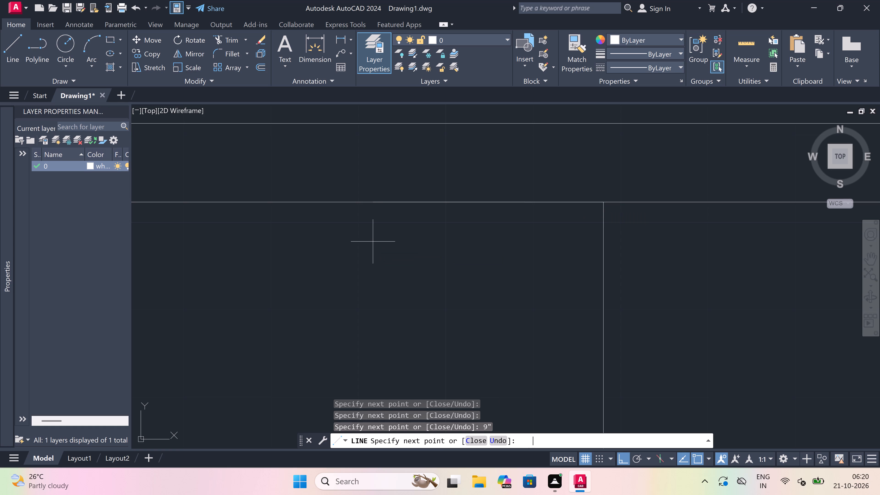
scroll(378, 237, "down", 3)
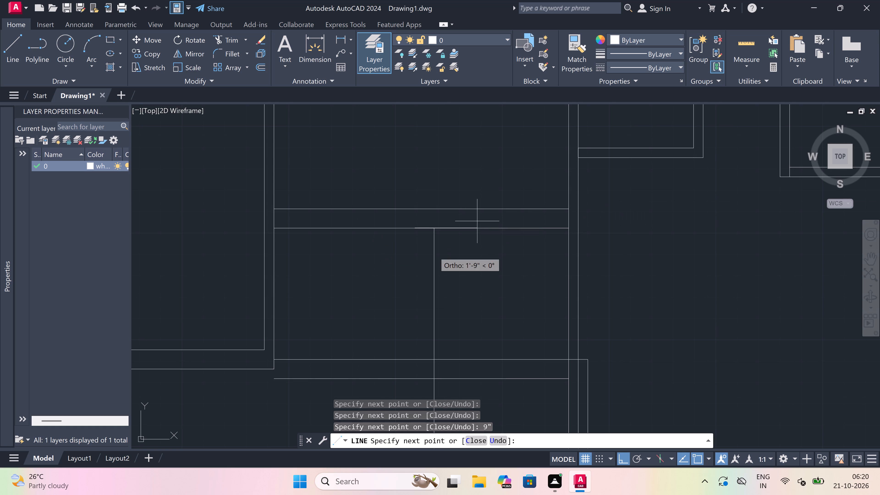
scroll(415, 262, "down", 4)
scroll(407, 327, "up", 3)
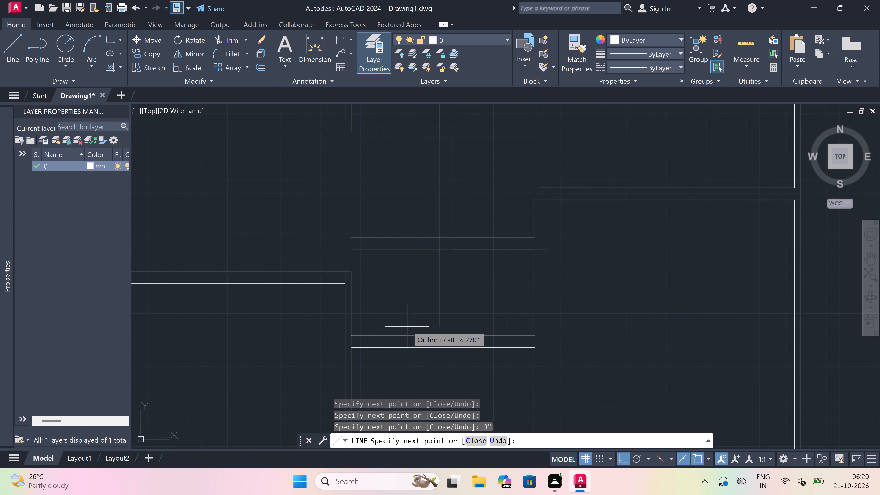
scroll(440, 344, "up", 3)
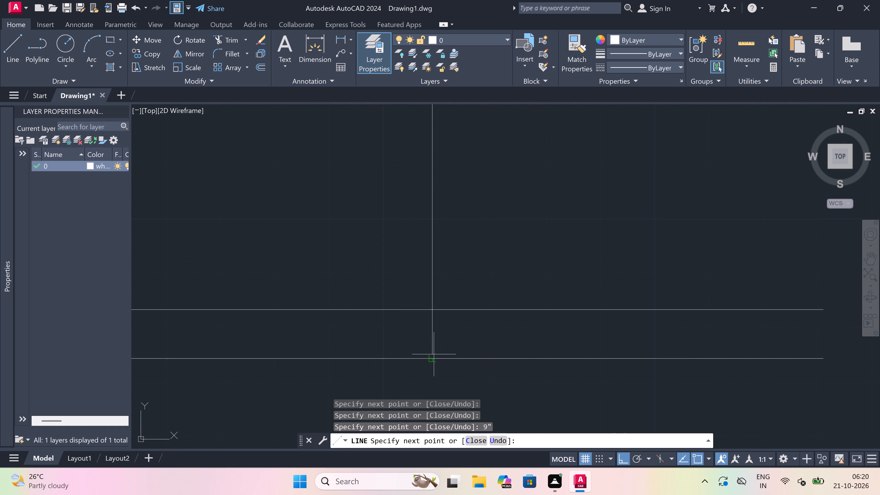
left_click(434, 359)
Continue the line 9" to the right and up to the third cross wall's lower line, completing the vertical wall.
type("9\"")
key("space")
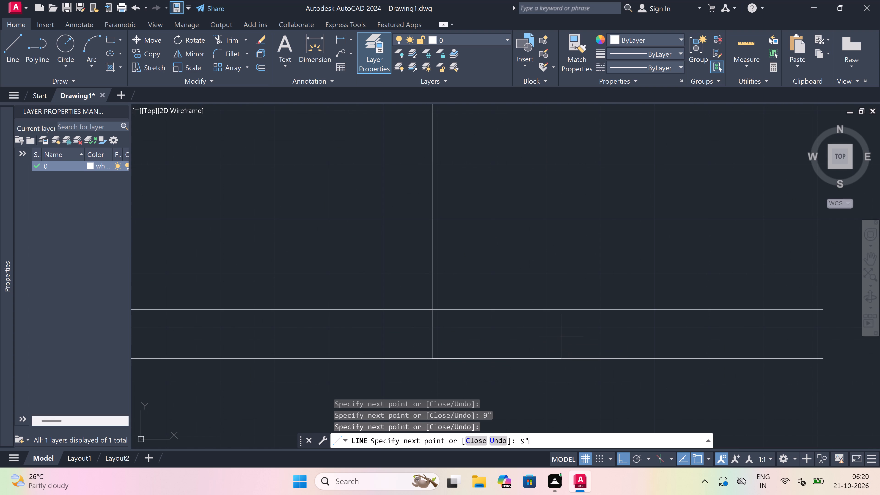
scroll(537, 234, "down", 5)
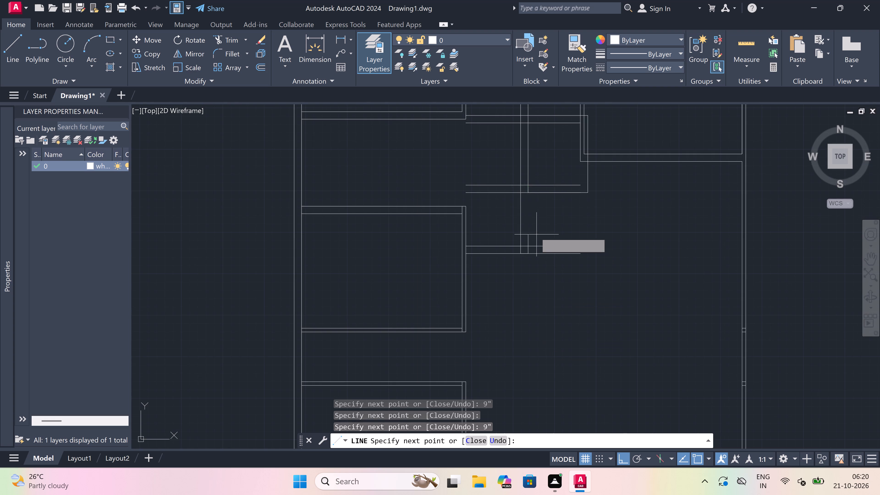
scroll(528, 167, "up", 3)
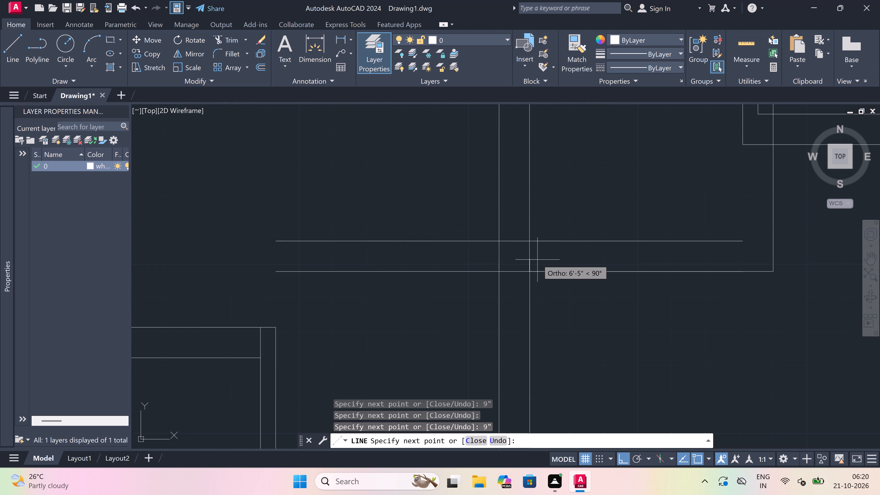
left_click(527, 275)
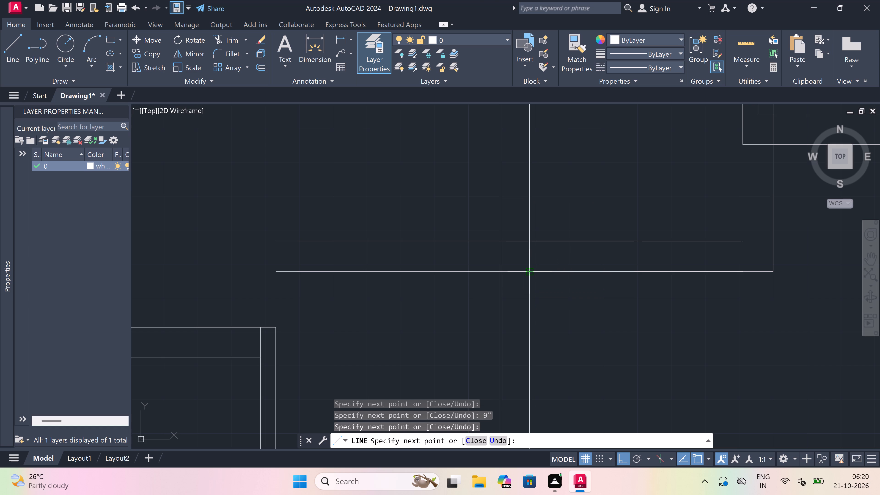
key("Escape")
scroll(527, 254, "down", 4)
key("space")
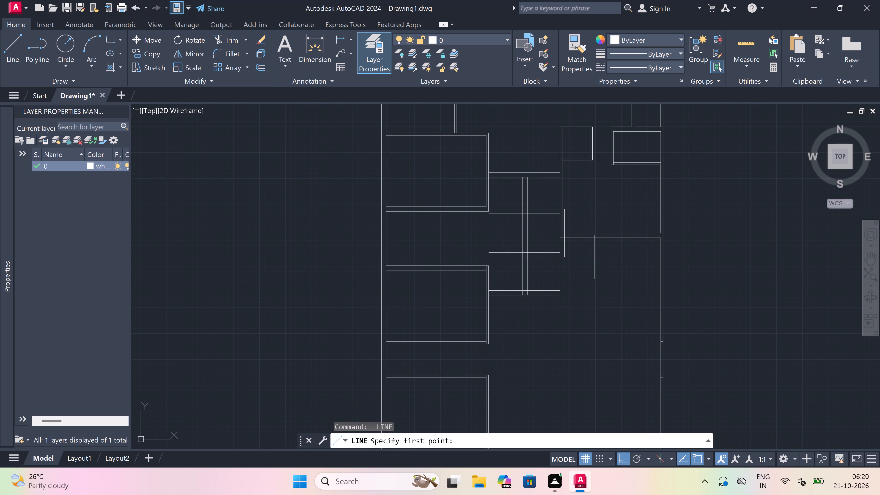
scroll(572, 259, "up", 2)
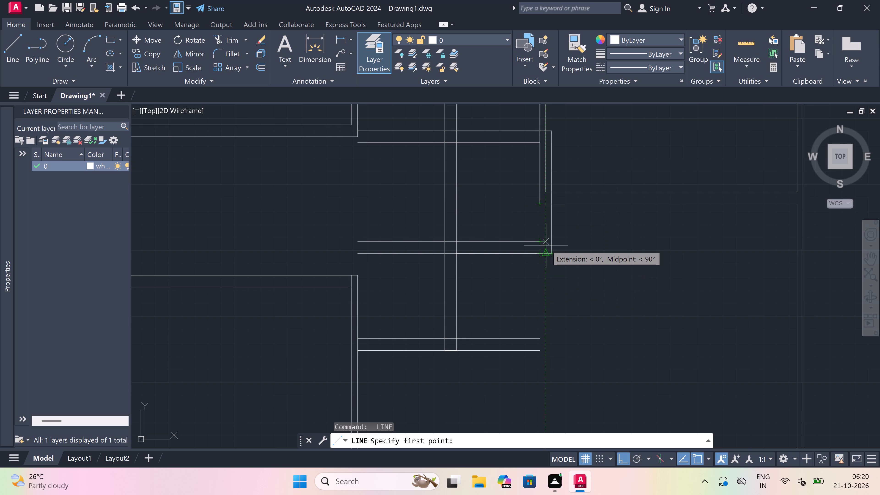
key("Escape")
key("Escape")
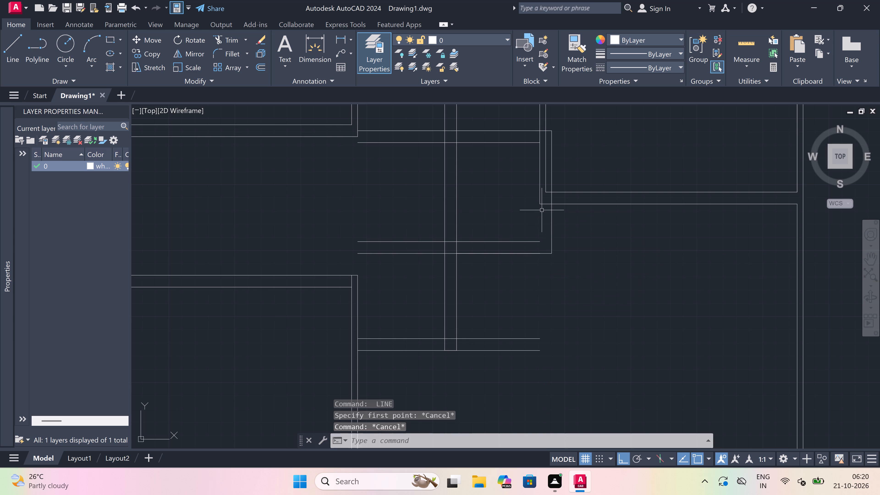
Draw a 4.5" partition closing the hall's right side between the lower lines of the third and fourth cross walls.
key("space")
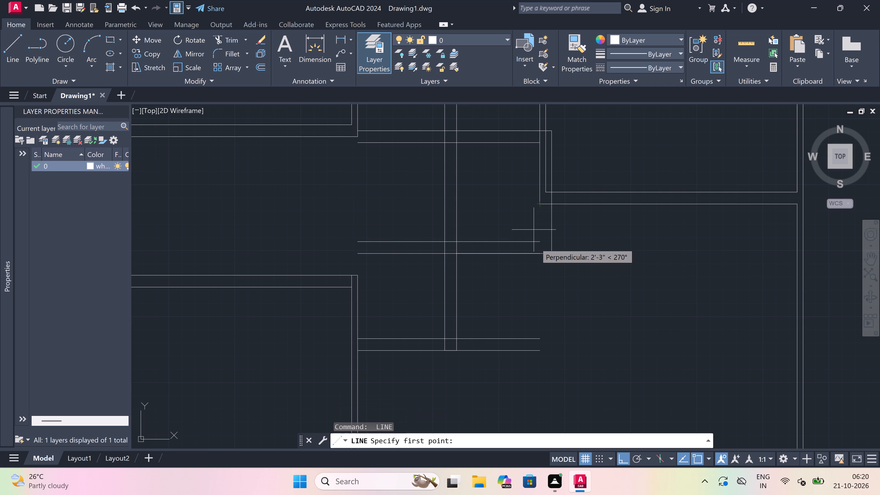
left_click(540, 254)
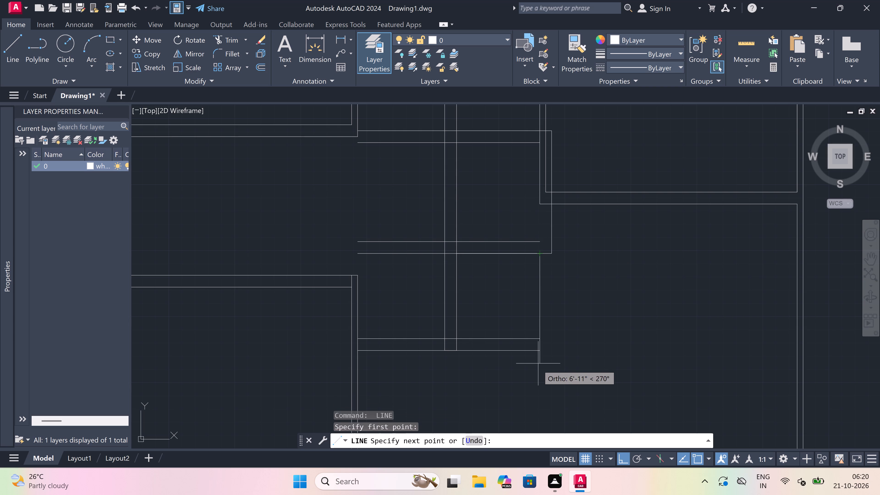
left_click(544, 347)
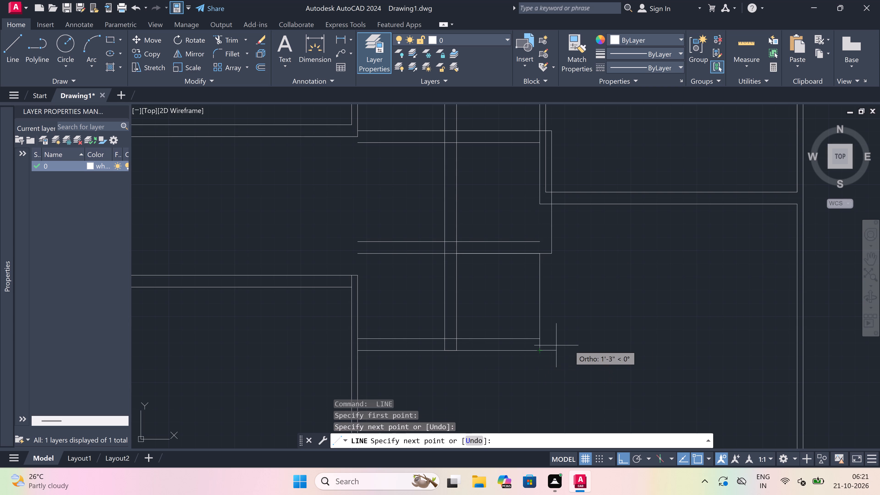
type("4.5\"")
key("space")
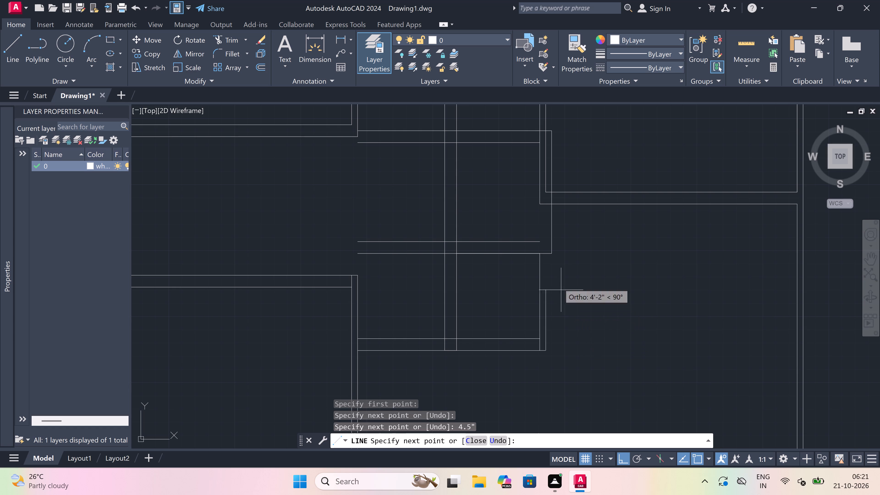
scroll(542, 251, "up", 3)
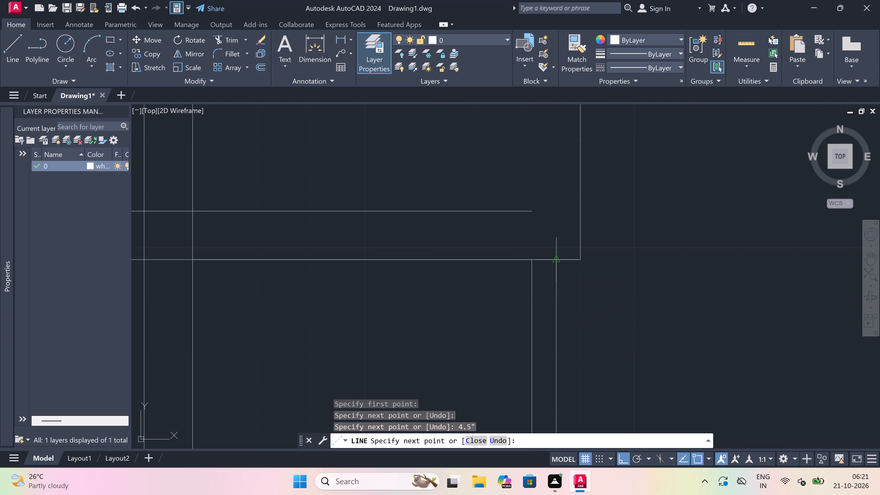
left_click(557, 261)
key("Escape")
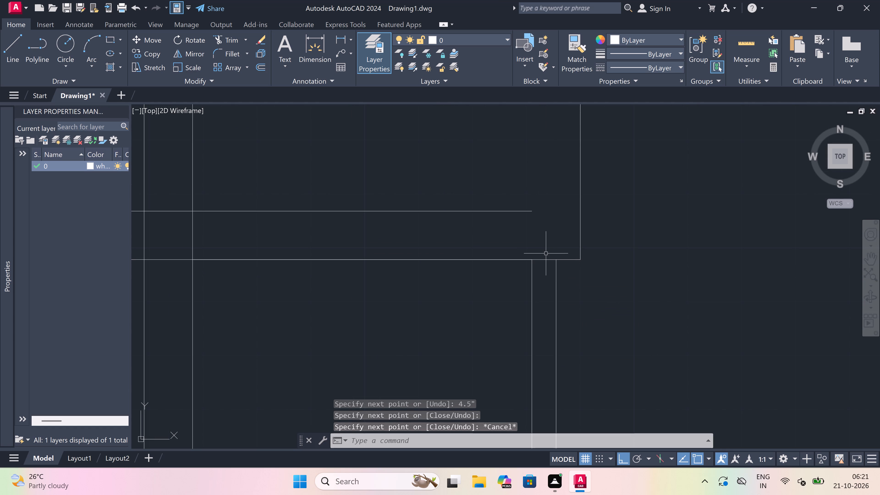
Draw a line from the right-hand room's outer bottom-left corner down to the end of the third cross wall's upper line.
scroll(546, 253, "down", 4)
scroll(549, 211, "up", 2)
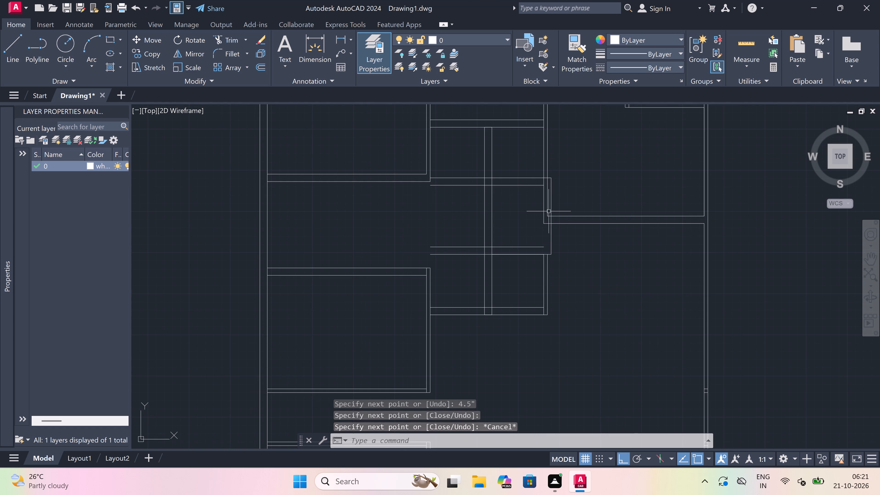
key("space")
left_click(539, 240)
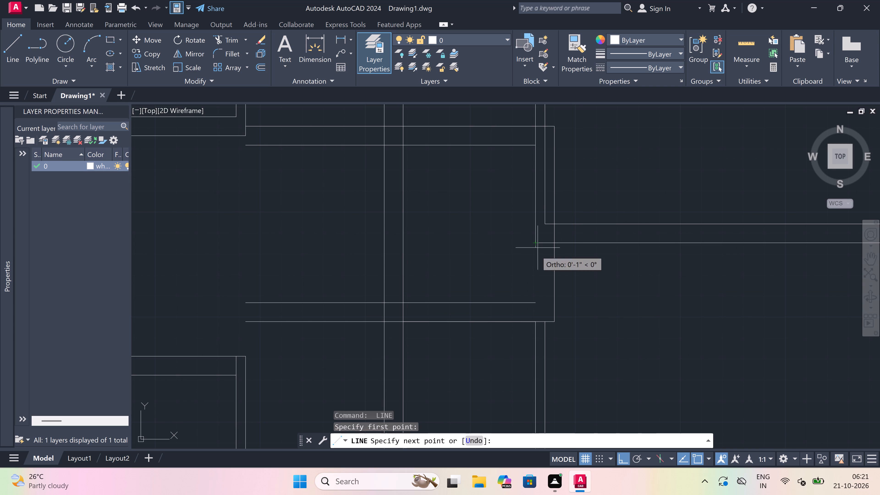
left_click(533, 303)
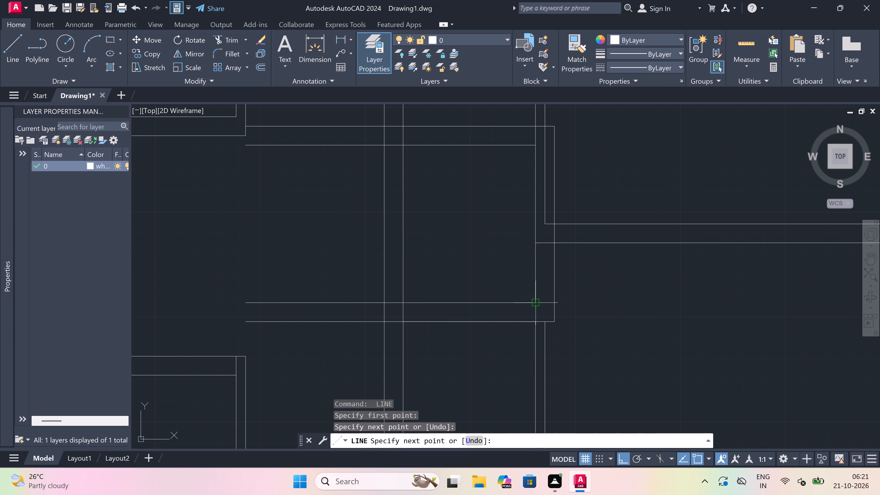
key("Escape")
Trim away the second and third cross walls' lines on the left side of the 9" vertical wall.
key("t")
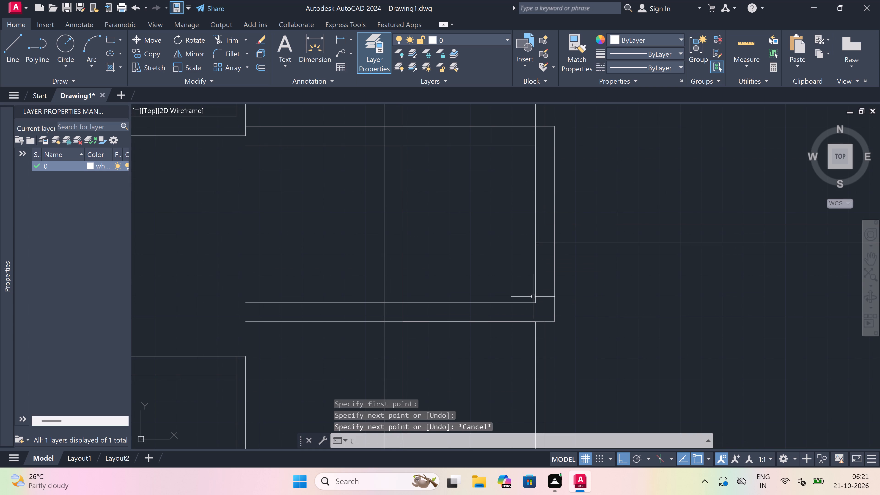
type("r")
key("space")
scroll(473, 307, "down", 1)
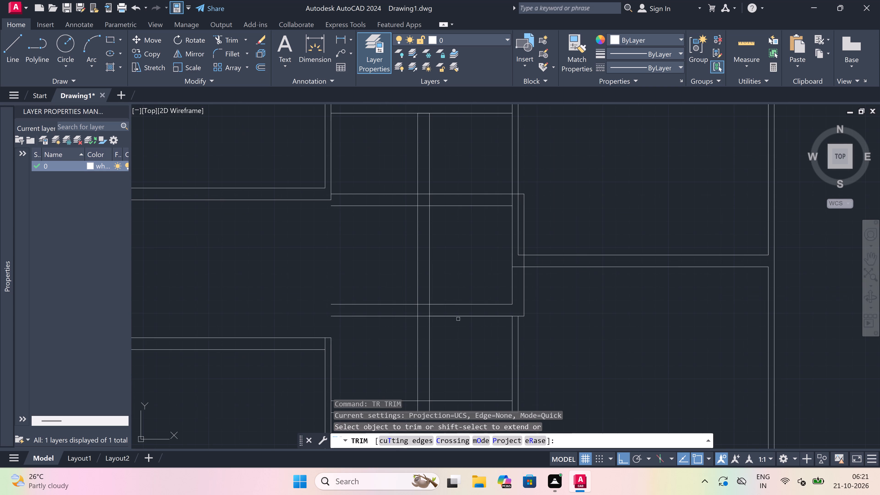
left_click(392, 346)
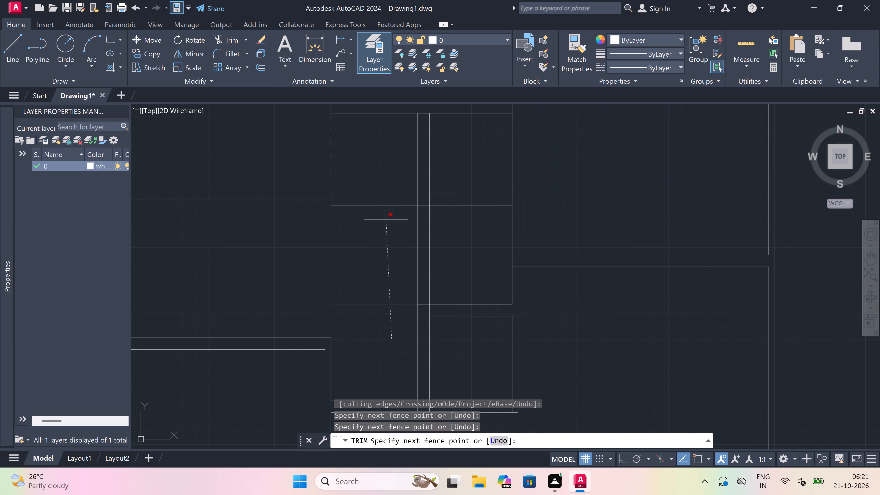
left_click(385, 194)
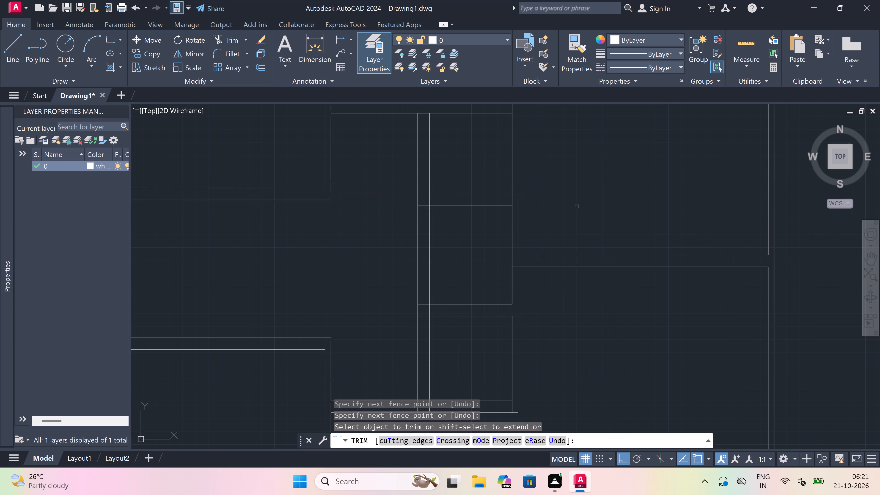
left_click(370, 185)
left_click(365, 212)
Trim the second cross wall's overlapping lines at the 9" vertical wall and the line stubs crossing its right end.
scroll(422, 198, "up", 2)
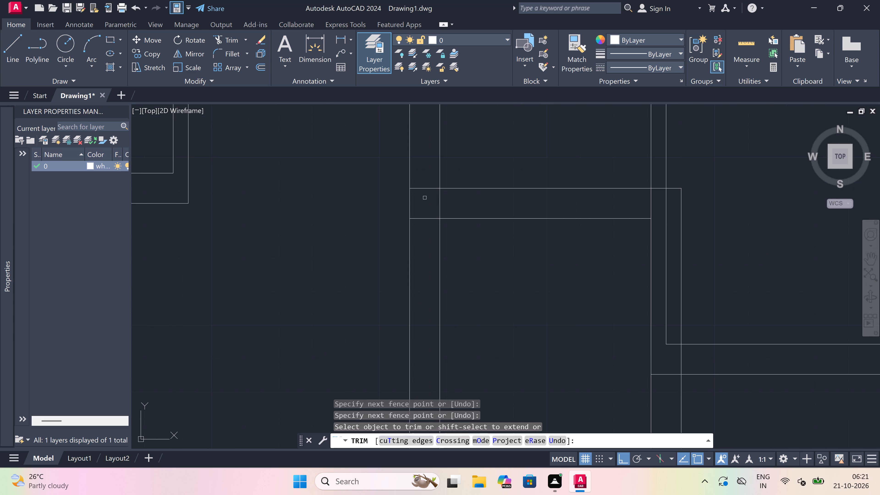
left_click(422, 172)
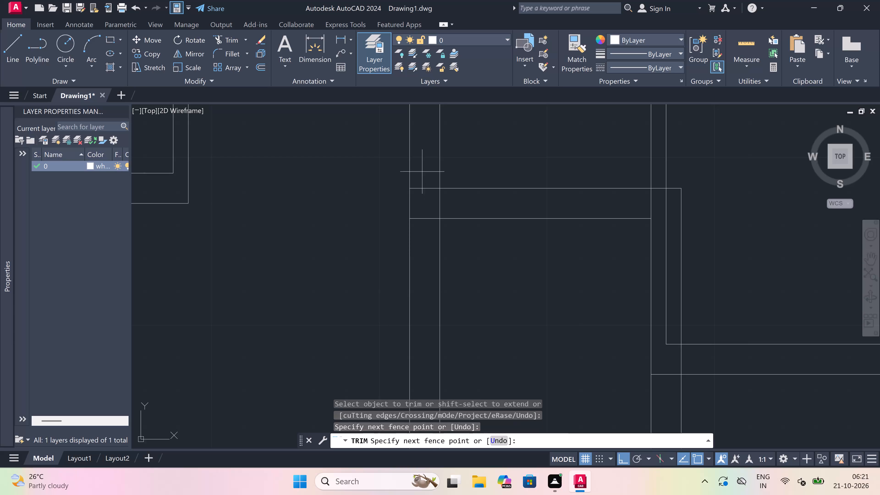
left_click(419, 254)
left_click(422, 220)
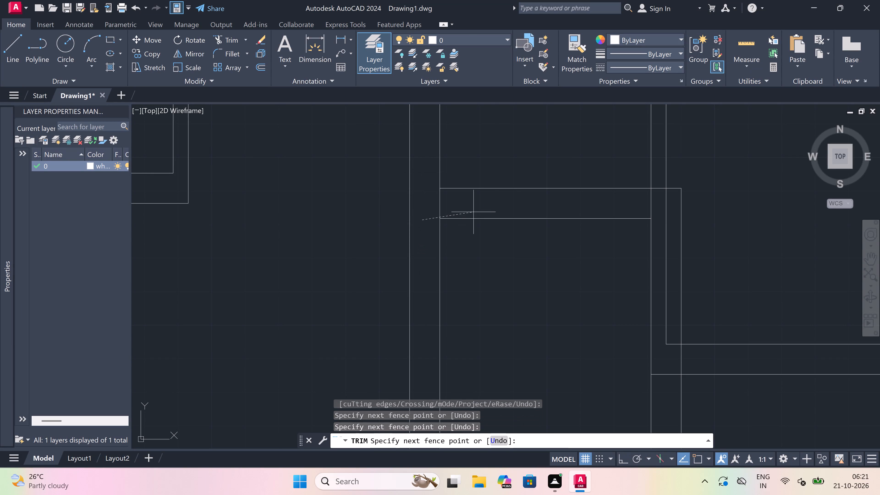
left_click(475, 209)
left_click_drag(632, 206, 636, 206)
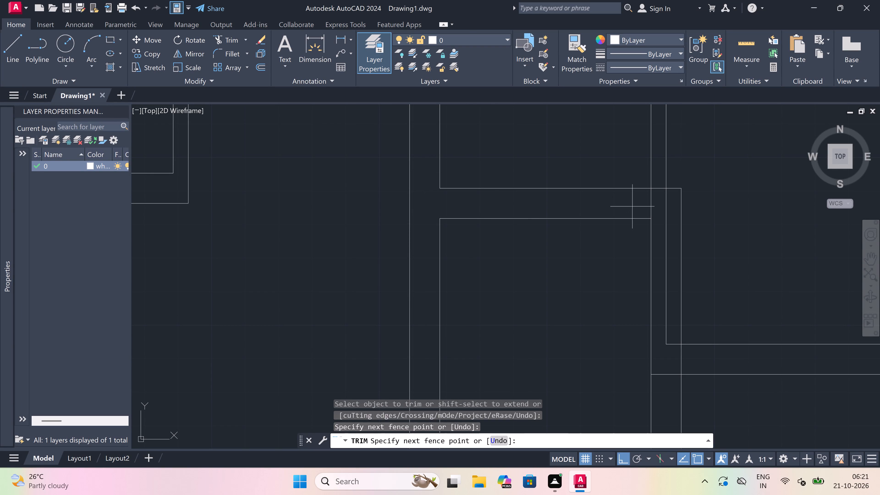
left_click(673, 204)
Trim the right-hand room's two horizontal wall lines back to the outer face of the small central room's right wall.
scroll(670, 204, "down", 1)
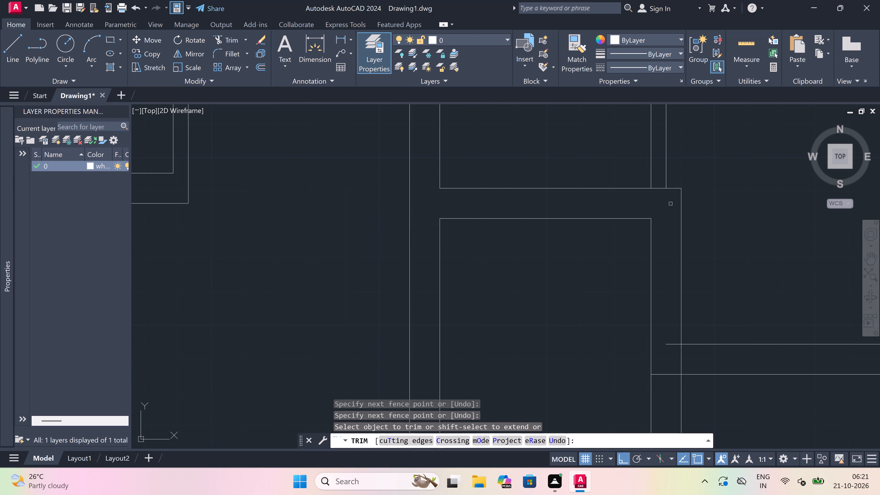
scroll(671, 204, "down", 2)
scroll(665, 238, "up", 3)
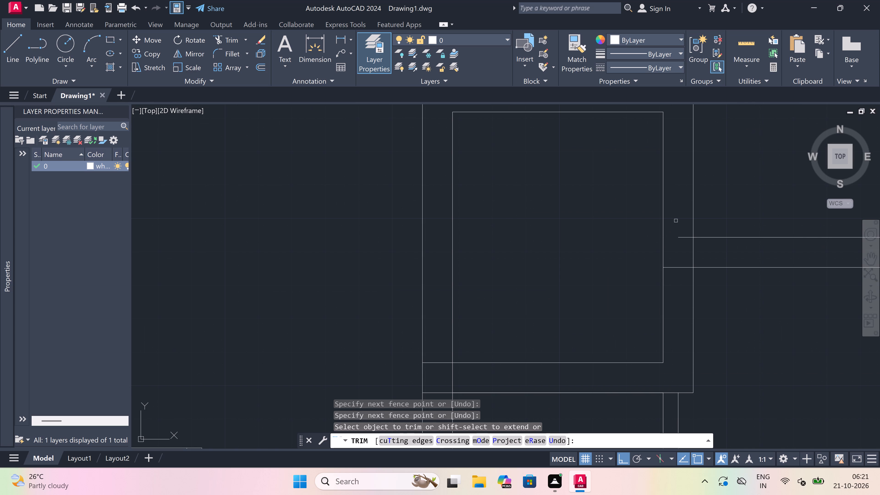
left_click(683, 210)
left_click(685, 295)
Trim the overlapping lines where the third cross wall meets the 9" vertical wall, leaving an open junction.
scroll(663, 229, "down", 4)
scroll(623, 263, "up", 2)
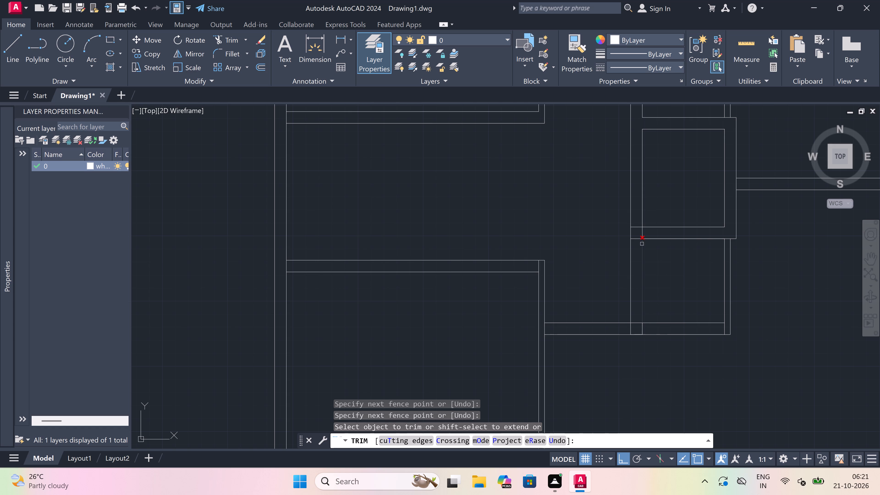
scroll(638, 242, "up", 1)
scroll(633, 223, "up", 2)
left_click(631, 201)
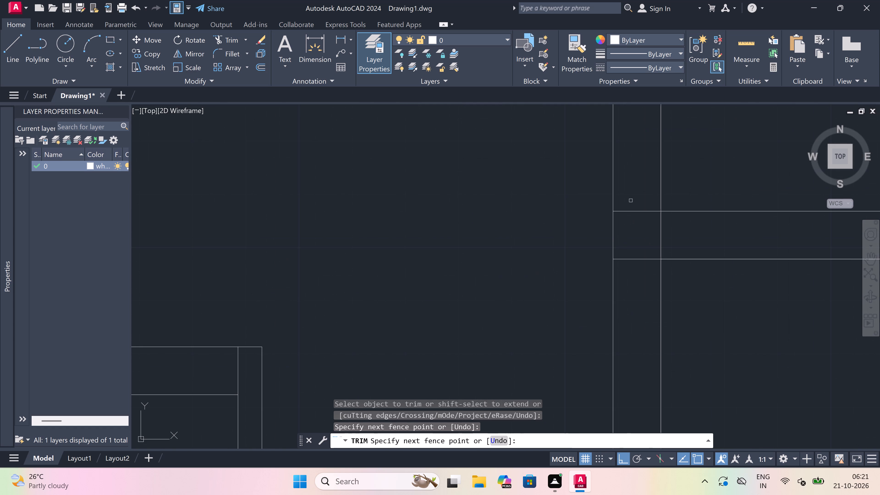
left_click(631, 238)
left_click(631, 238)
scroll(715, 225, "down", 4)
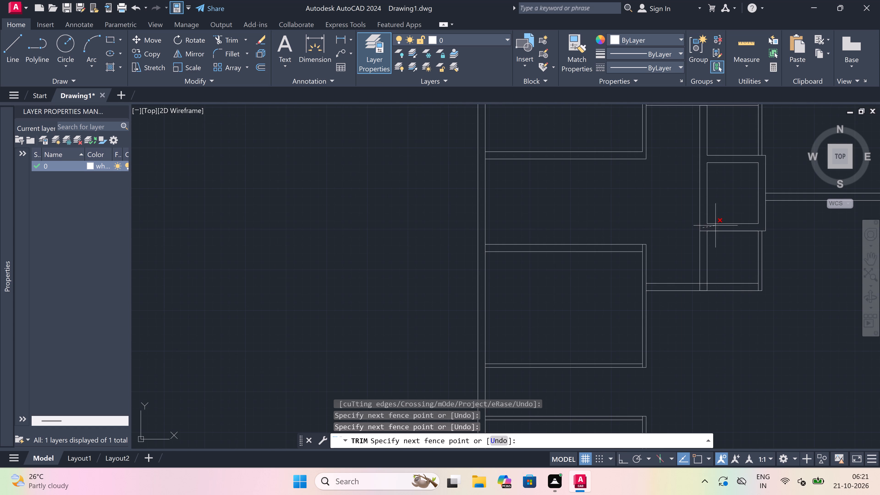
scroll(756, 228, "up", 3)
left_click(757, 227)
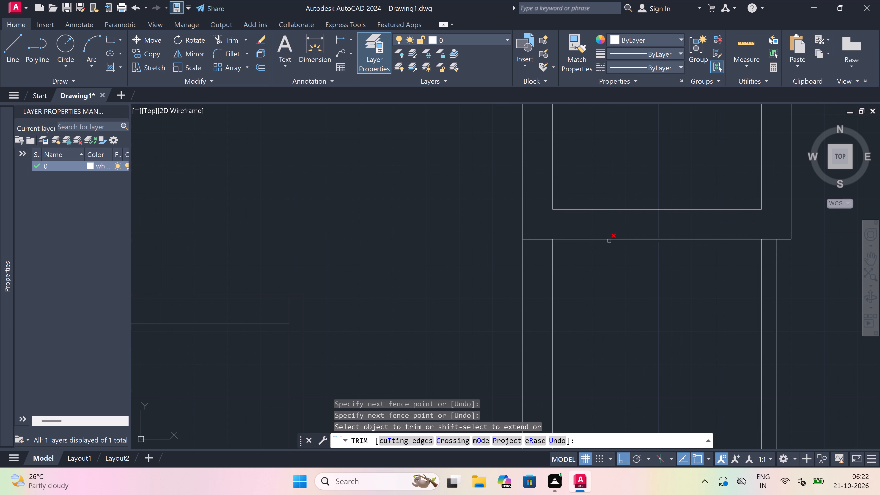
left_click(532, 240)
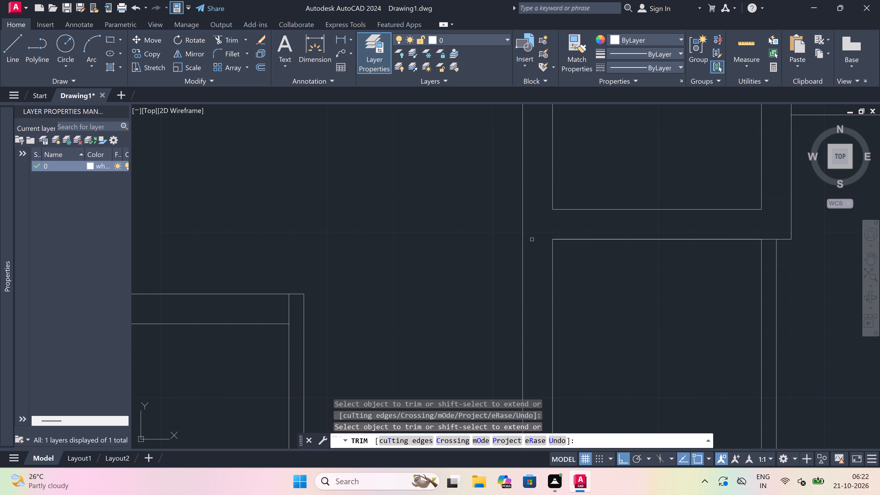
Trim the overlapping lines inside the fourth cross wall at the 9" vertical wall and the 4.5" partition corner, then end trimming.
scroll(532, 239, "down", 4)
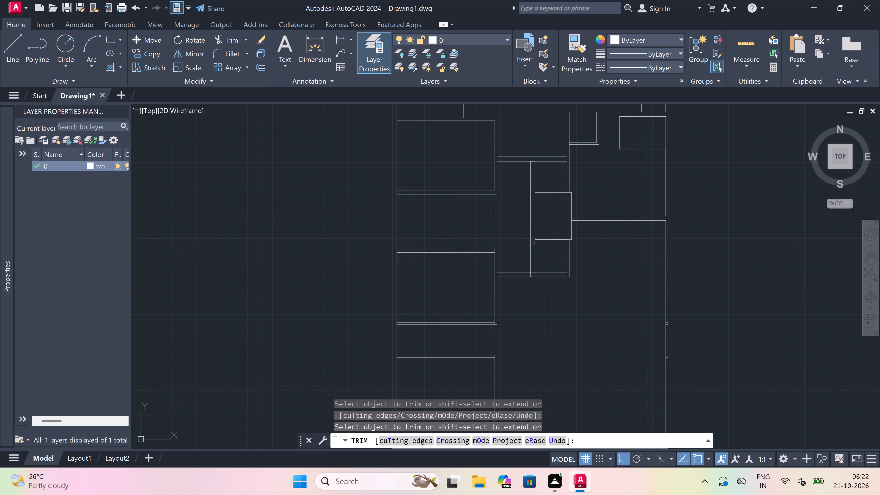
scroll(534, 254, "up", 3)
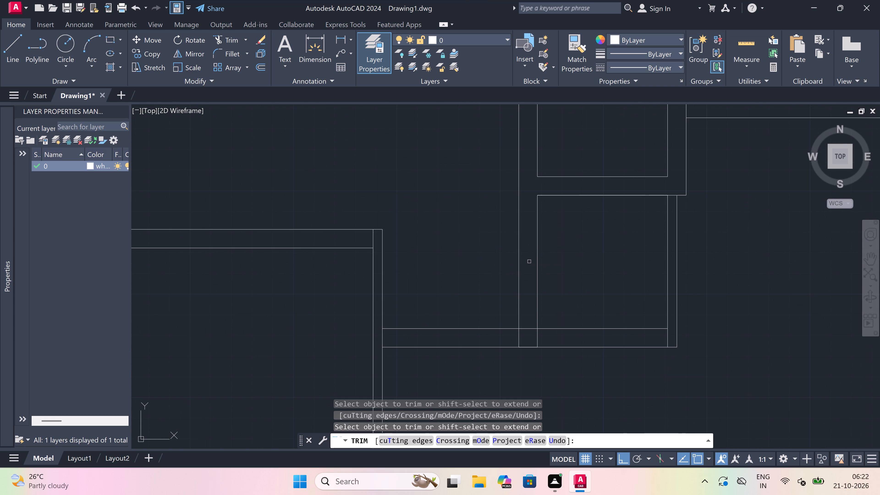
scroll(523, 253, "down", 2)
scroll(522, 283, "up", 2)
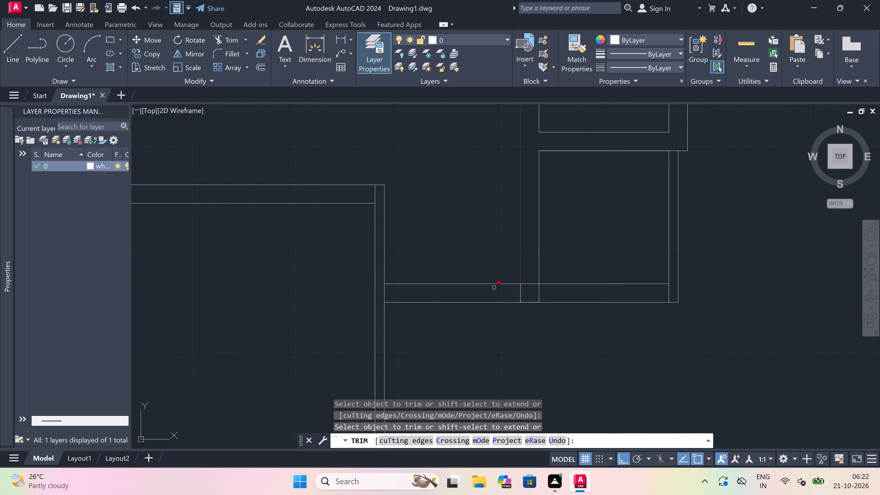
left_click(513, 294)
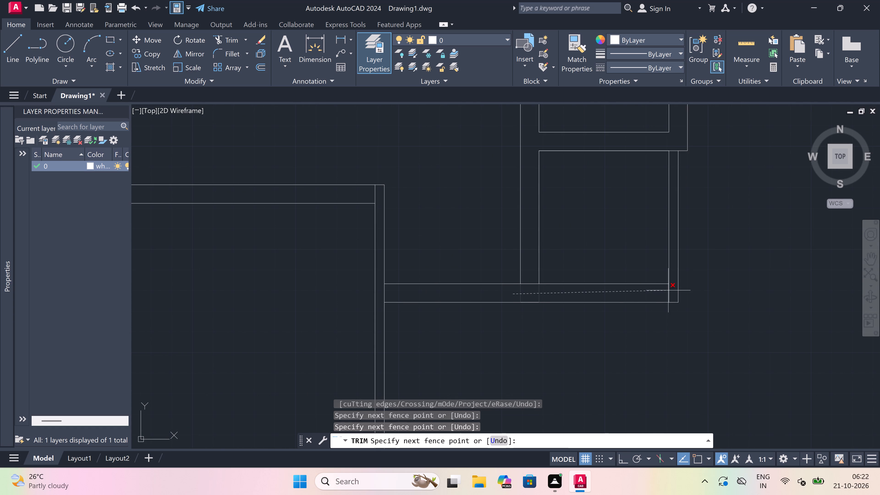
left_click(672, 291)
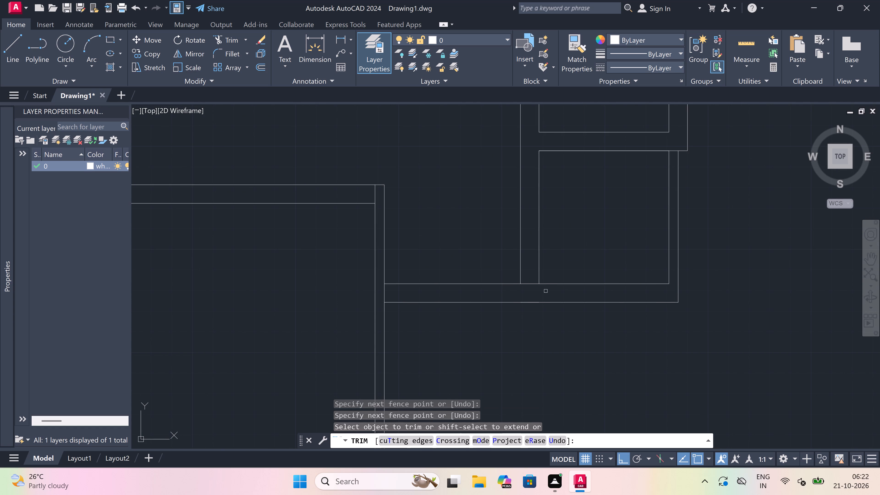
left_click(528, 291)
left_click(529, 278)
key("Escape")
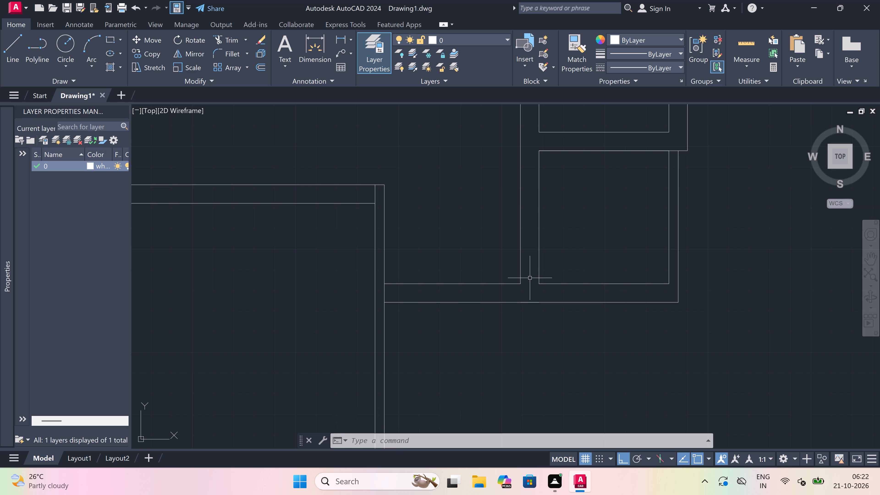
scroll(548, 267, "down", 1)
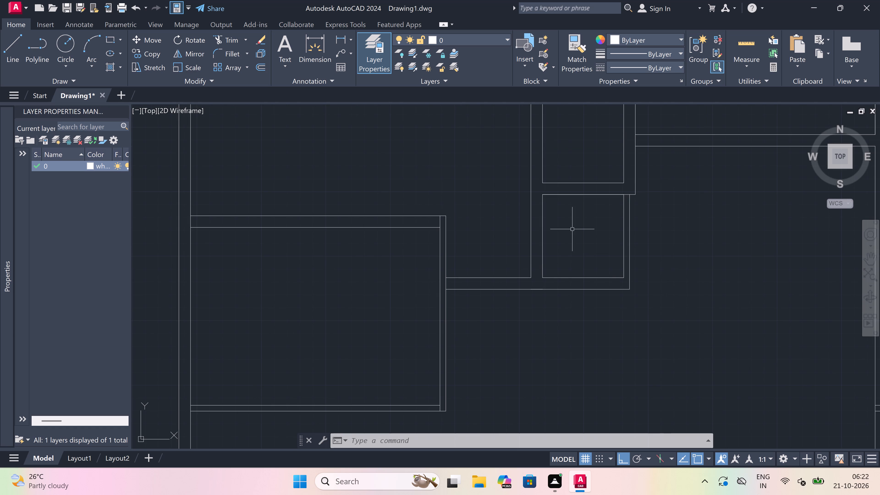
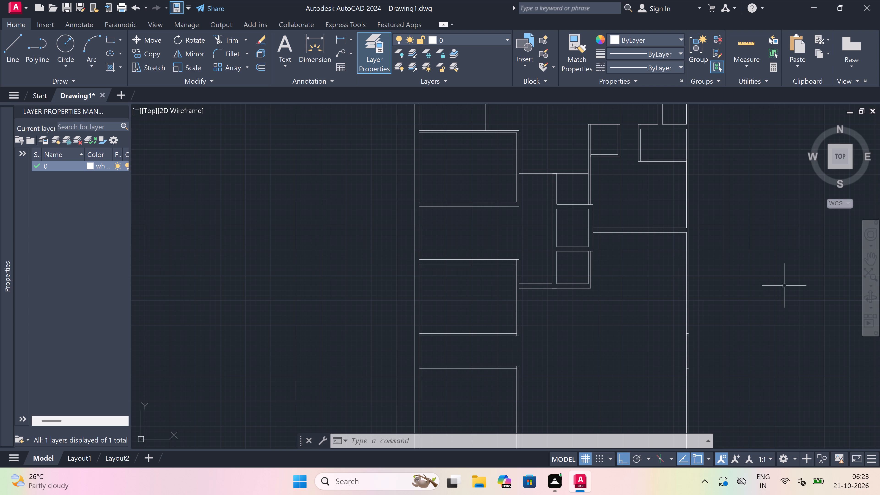
Offset the lower line of the horizontal wall right of the small central rooms 8'3" downward.
scroll(632, 249, "down", 3)
scroll(639, 251, "up", 3)
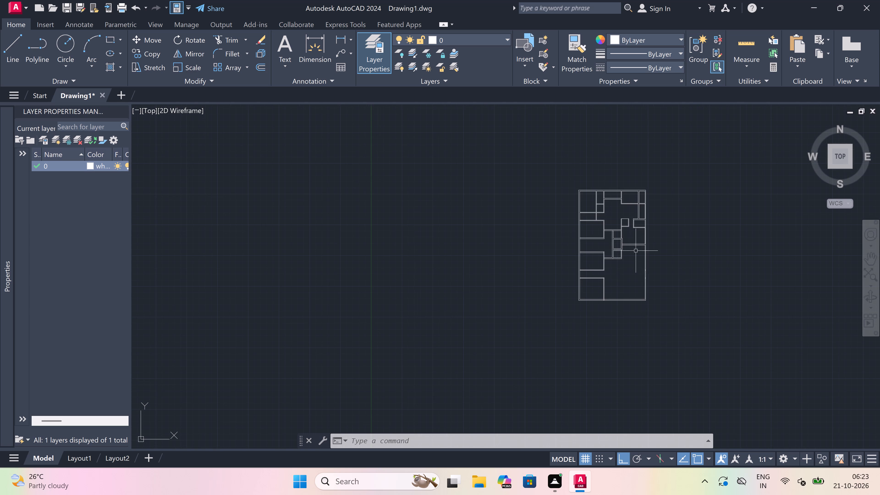
scroll(639, 251, "up", 1)
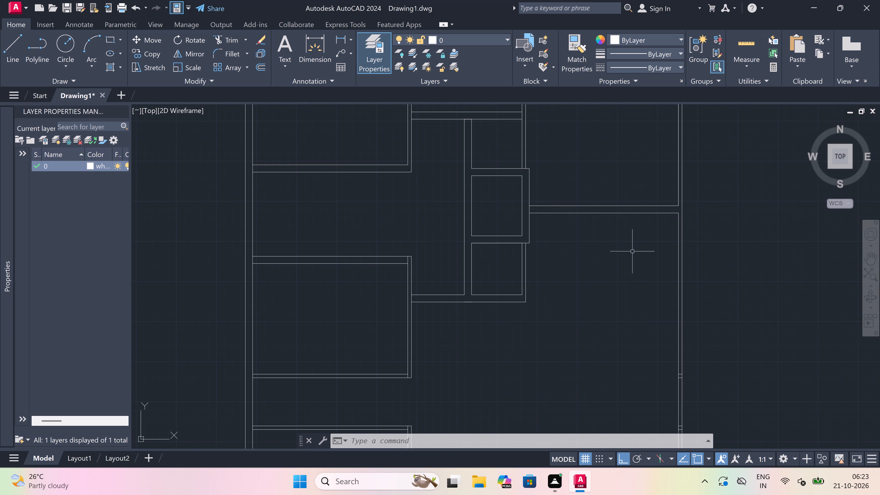
scroll(632, 251, "down", 3)
scroll(630, 253, "up", 2)
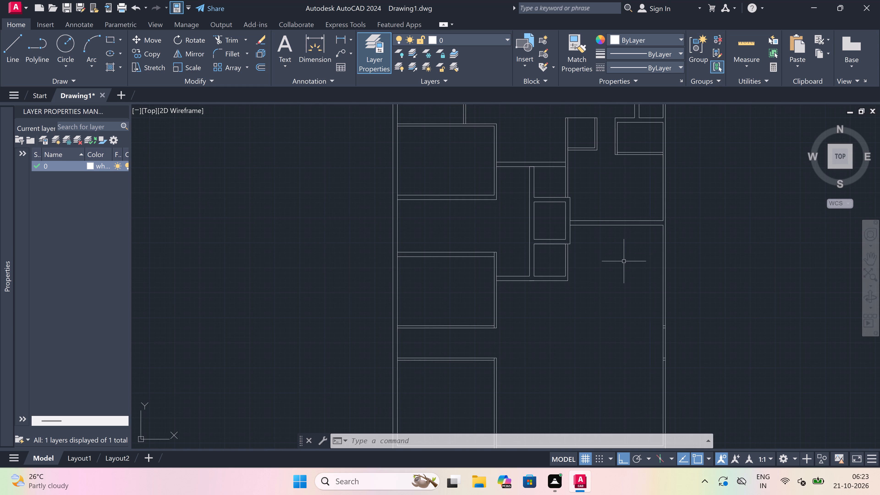
key("o")
key("space")
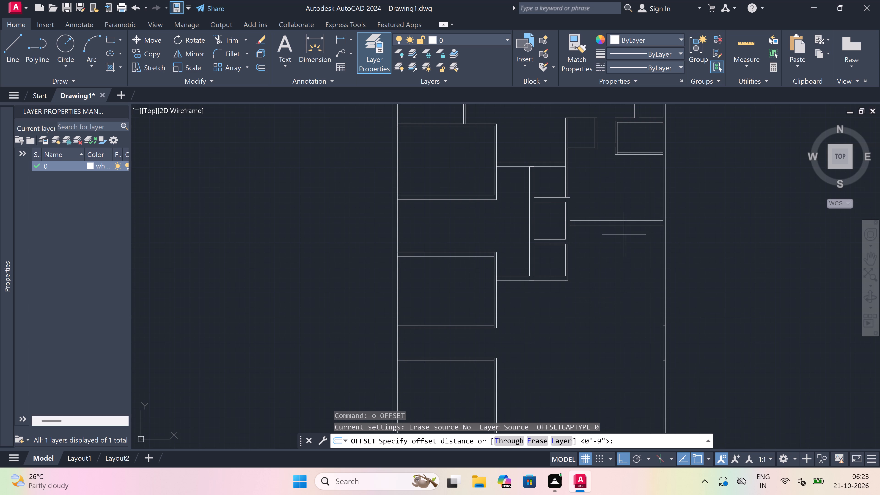
scroll(624, 233, "up", 2)
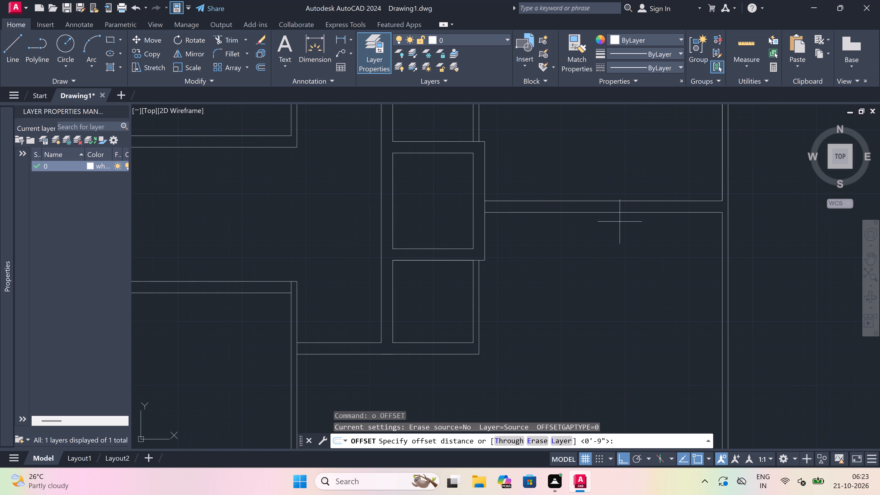
left_click(621, 216)
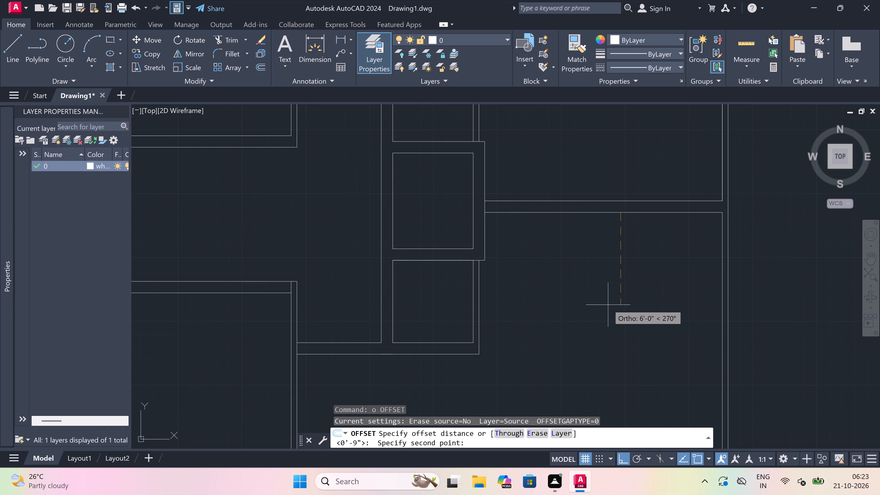
key("8")
key("apostrophe")
key("3")
key("shift+quotedbl")
key("space")
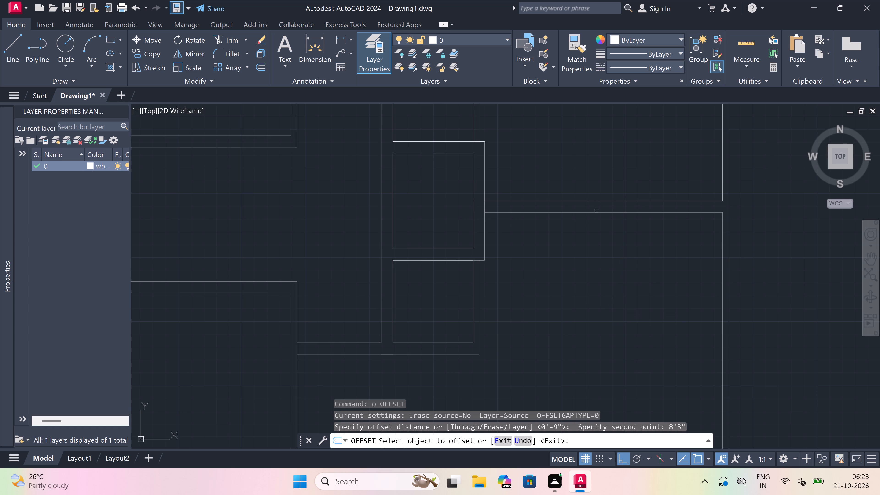
left_click_drag(597, 212, 596, 215)
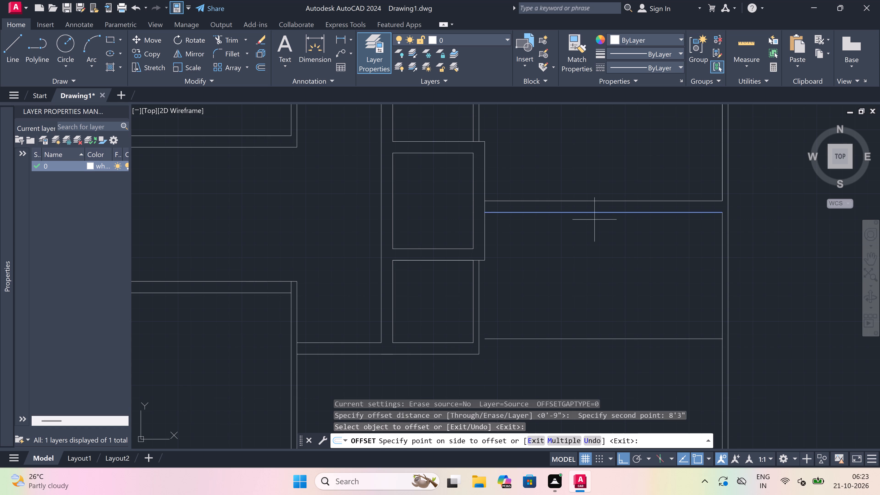
left_click(585, 268)
key("Escape")
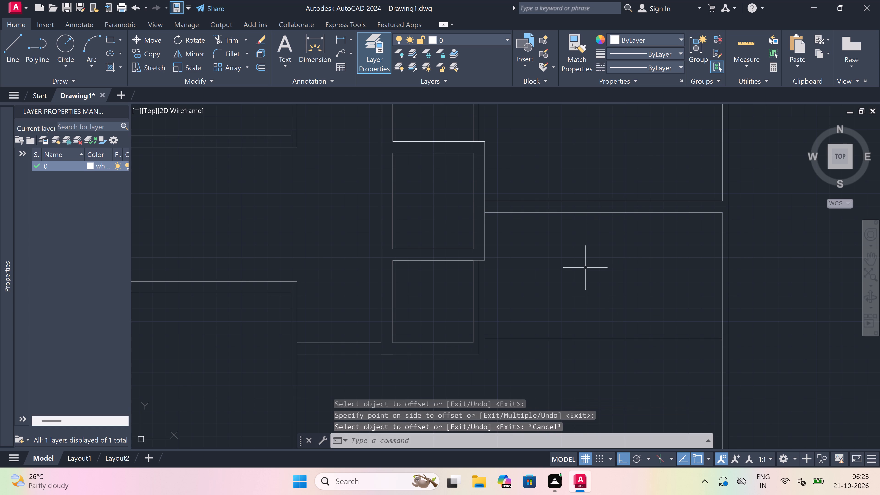
Offset the new horizontal line in the right-hand room 4.5" downward to form a partition.
key("space")
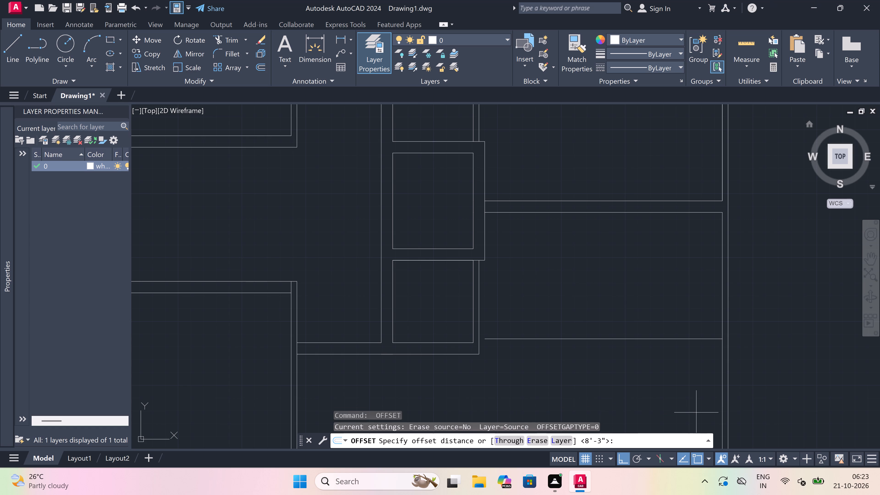
left_click(578, 338)
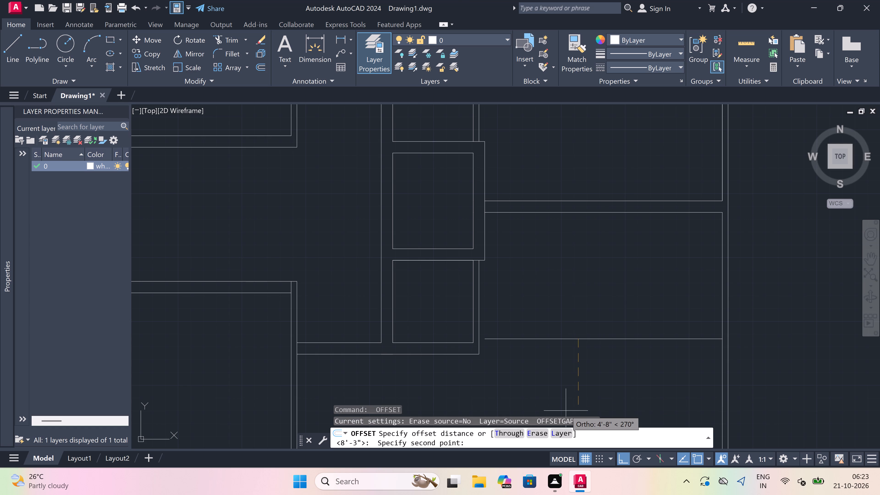
key("4")
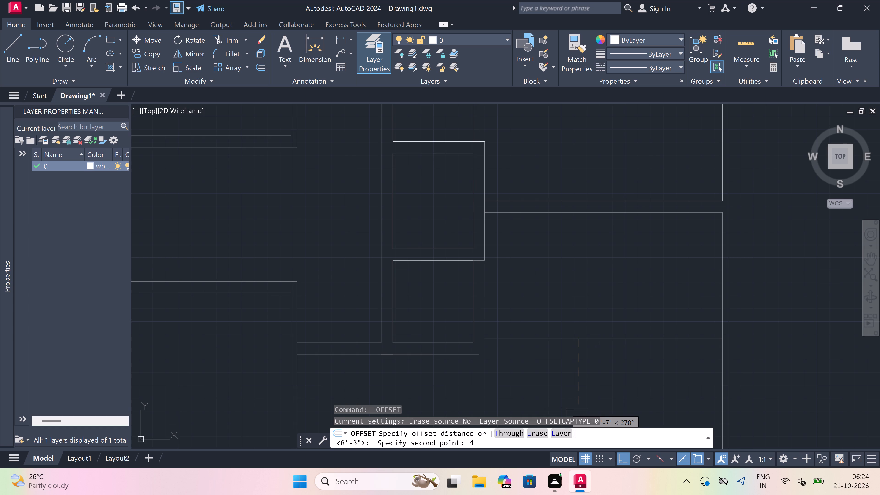
type(".5")
type("\"")
key("space")
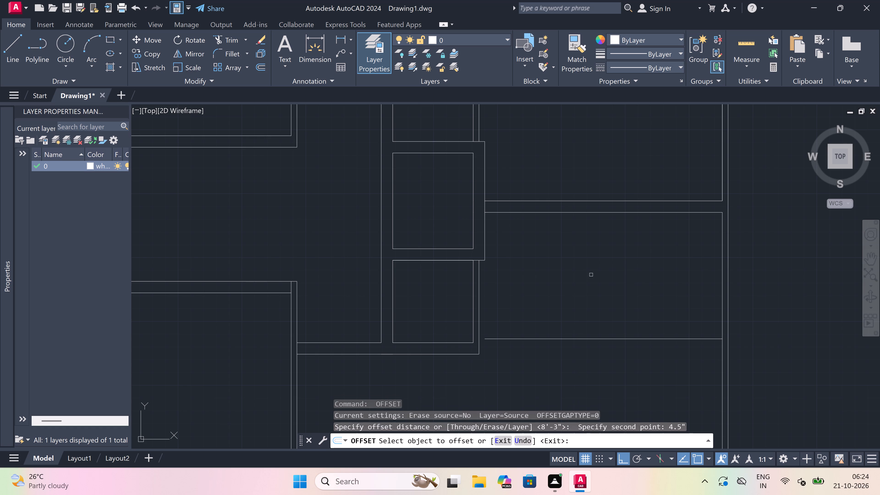
left_click(572, 339)
left_click(570, 360)
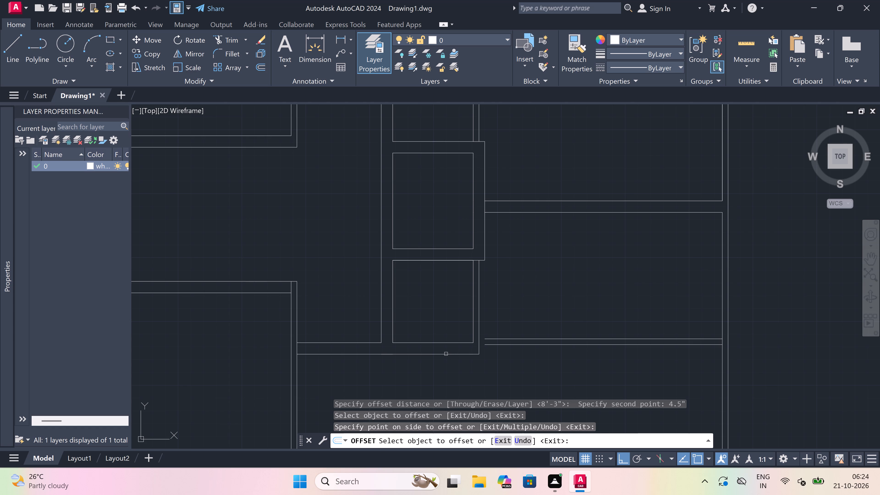
Offset the outer bottom wall line below the lowest small central room 4.5" upward into the wall.
scroll(446, 353, "up", 2)
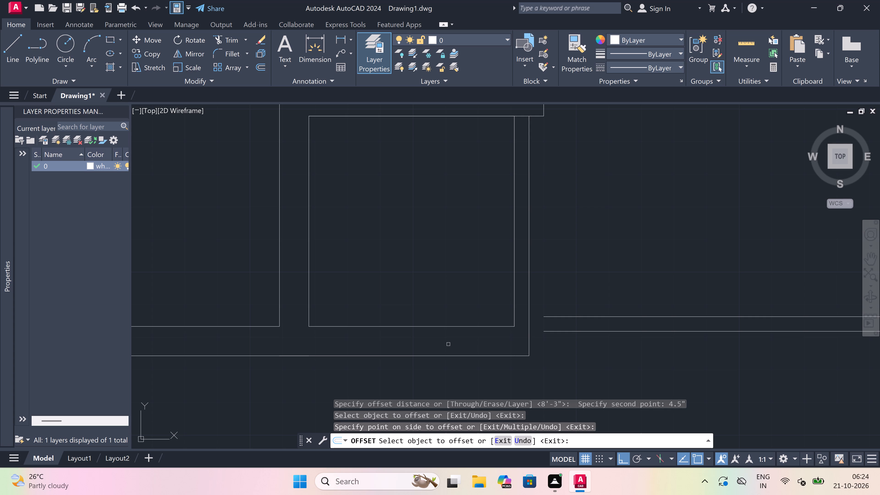
left_click(445, 358)
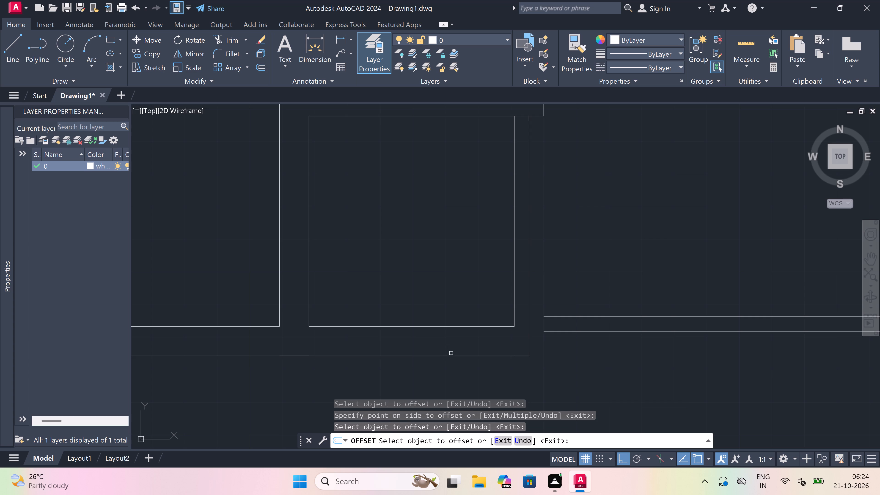
left_click(451, 356)
left_click(455, 332)
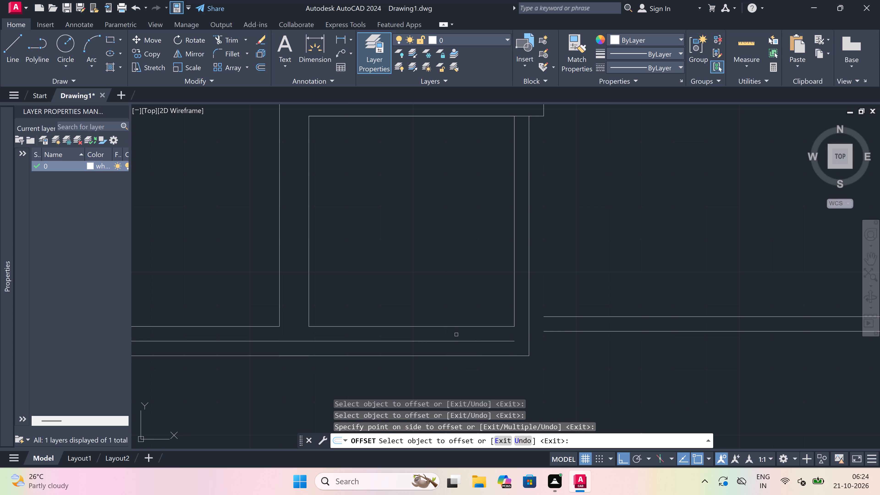
key("Escape")
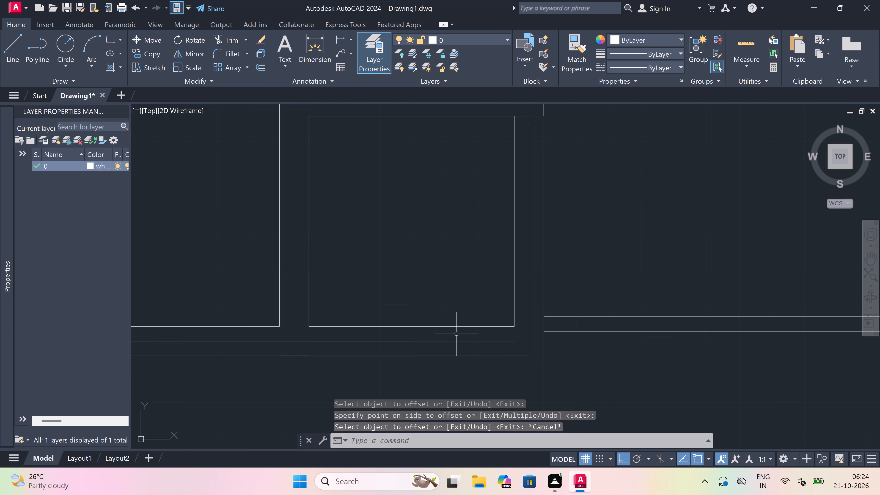
Draw a short vertical line from the new offset line's right end up to the lowest central room's inner bottom-right corner.
scroll(456, 334, "down", 2)
scroll(458, 335, "up", 1)
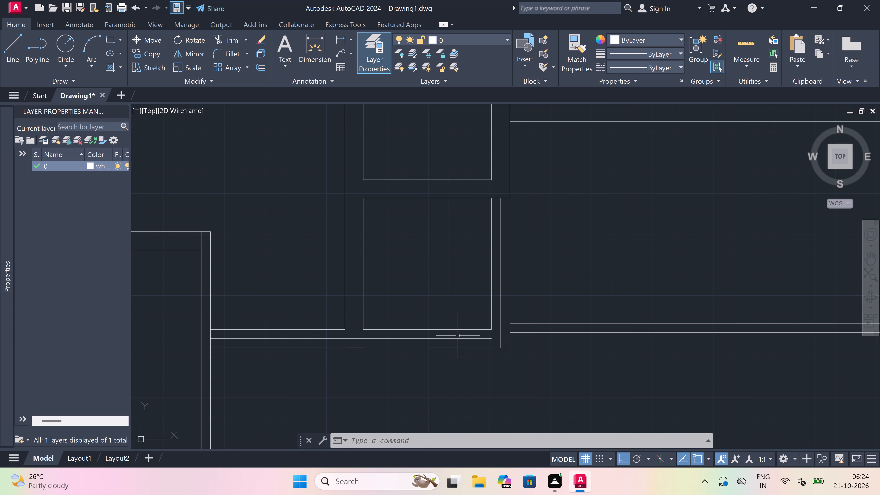
type("l")
key("space")
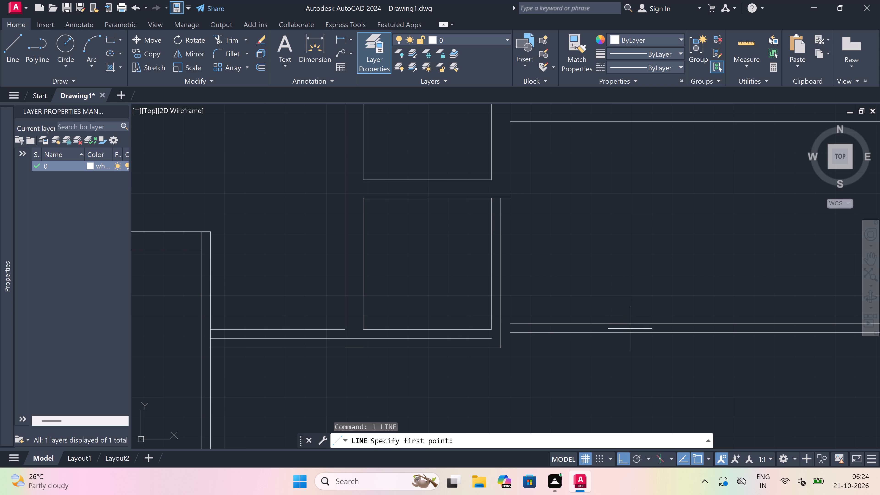
scroll(511, 322, "up", 1)
scroll(494, 340, "up", 1)
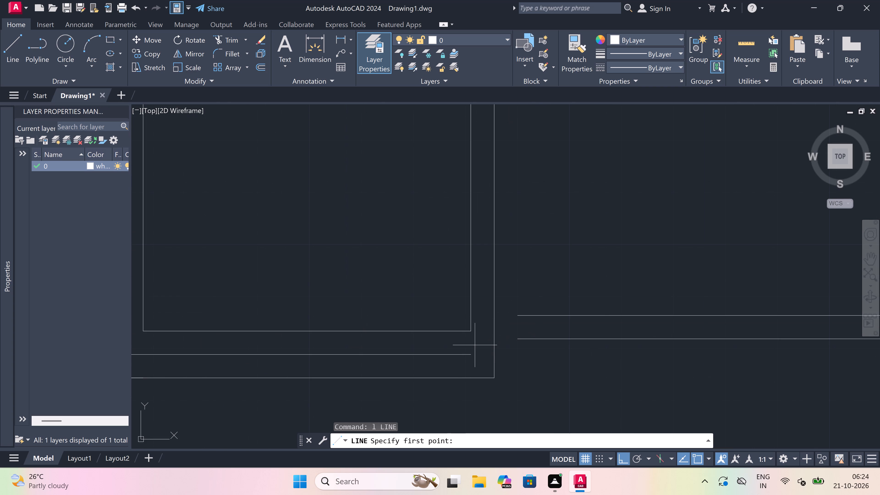
left_click(474, 352)
left_click_drag(474, 333, 474, 337)
key("Escape")
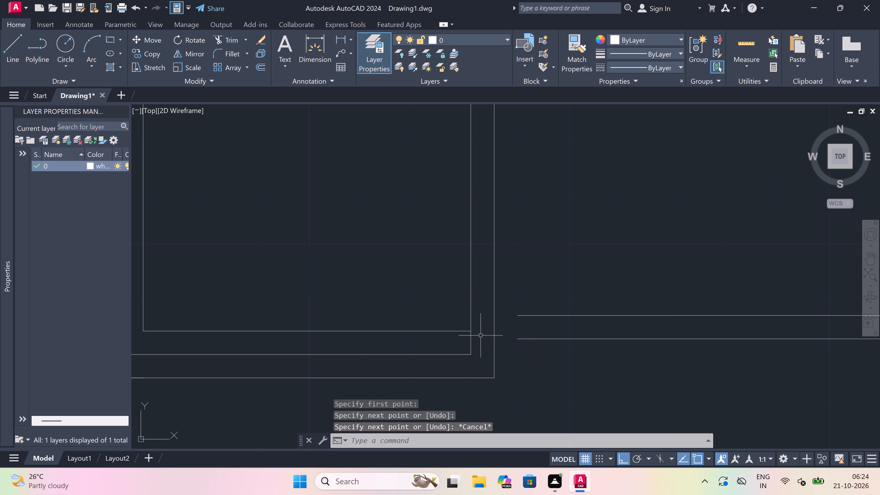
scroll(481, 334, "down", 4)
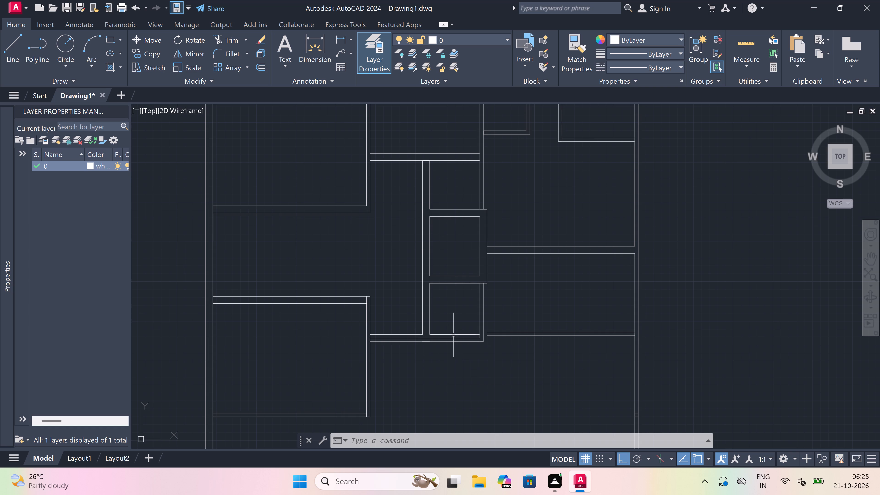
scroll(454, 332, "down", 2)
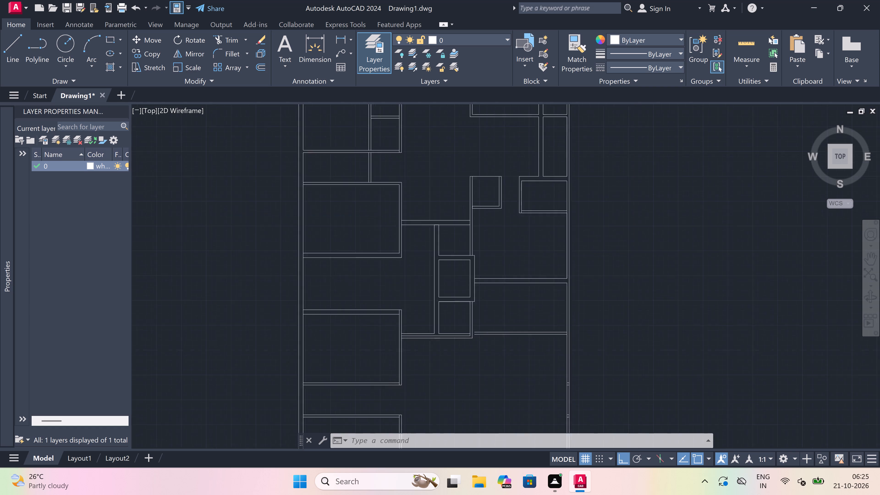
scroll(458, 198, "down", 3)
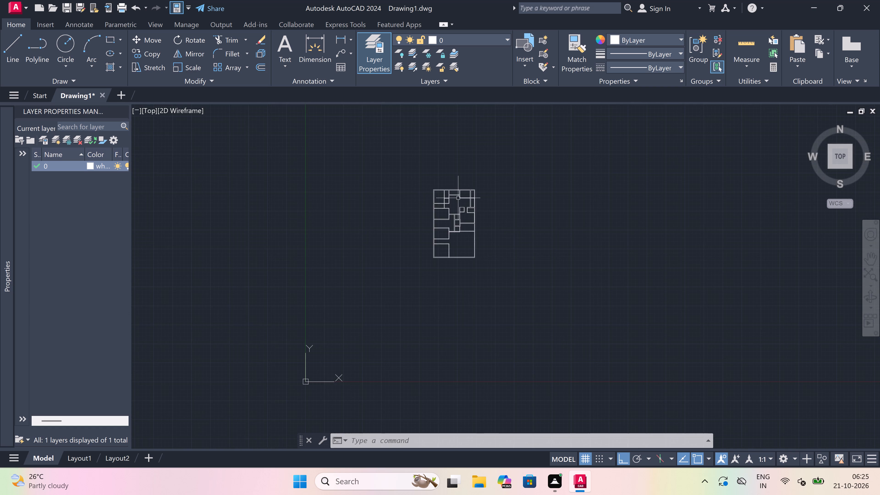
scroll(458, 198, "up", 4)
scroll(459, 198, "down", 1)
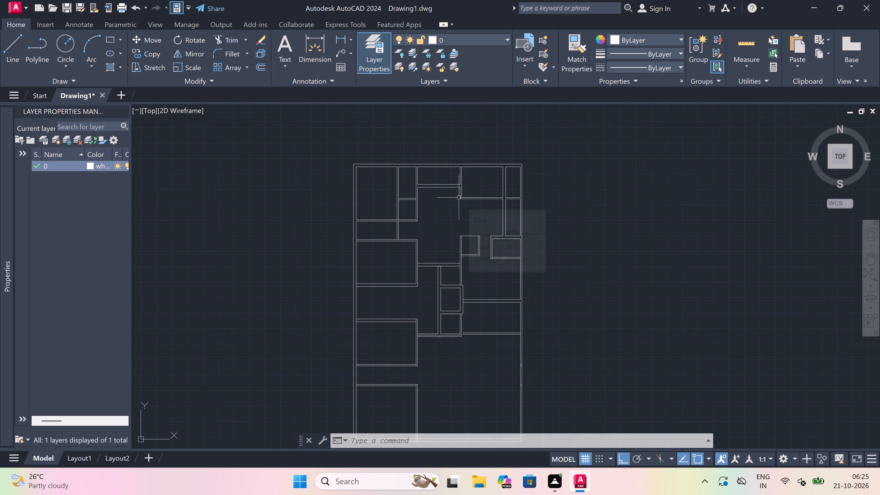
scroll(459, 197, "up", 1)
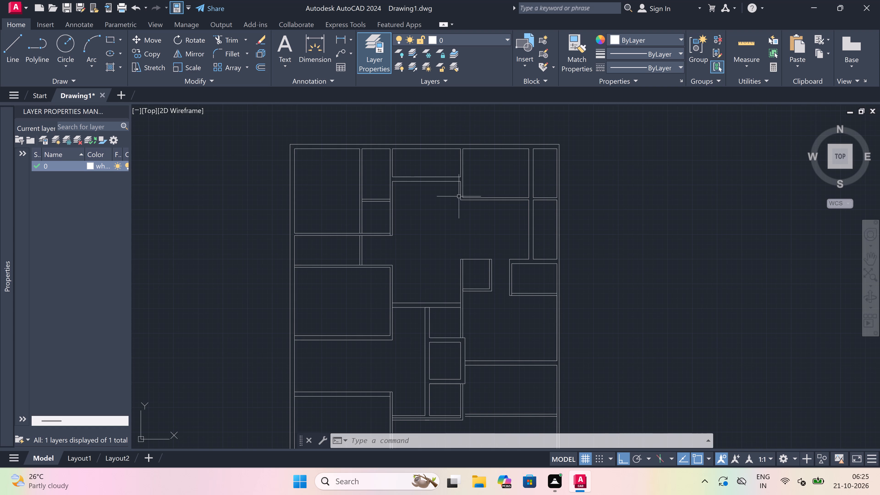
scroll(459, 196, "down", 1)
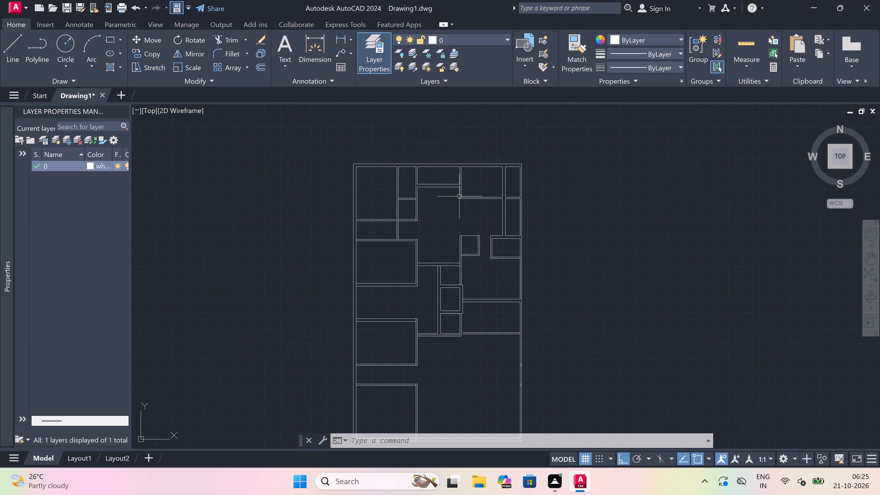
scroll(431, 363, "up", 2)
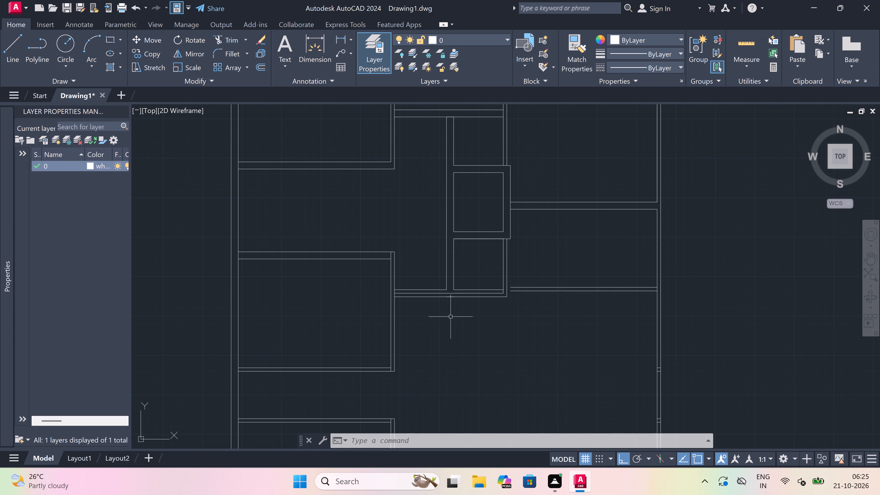
Draw a short vertical line from the lowest central room's inner bottom-left corner down to the offset line in the wall.
scroll(451, 317, "up", 1)
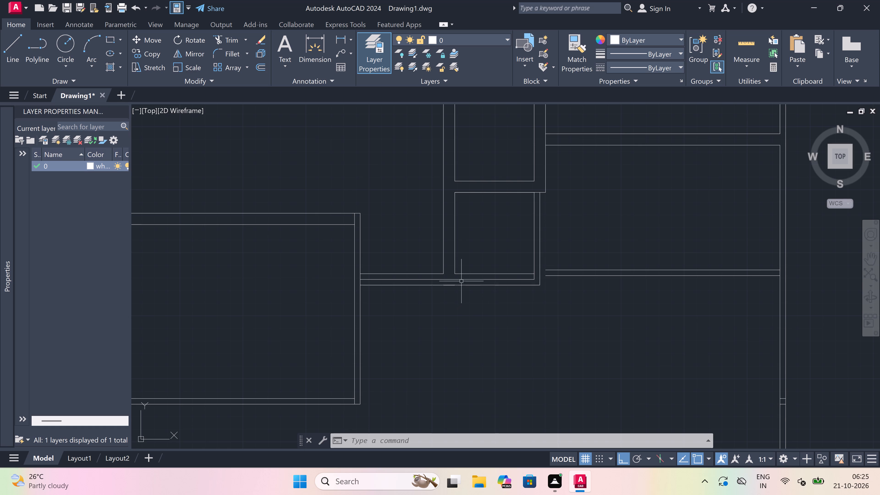
scroll(461, 278, "up", 1)
type("l")
key("space")
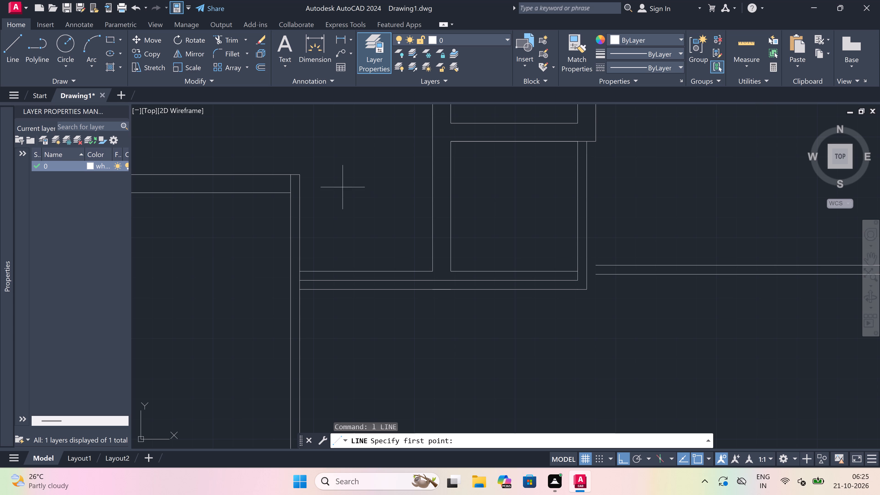
scroll(462, 273, "up", 2)
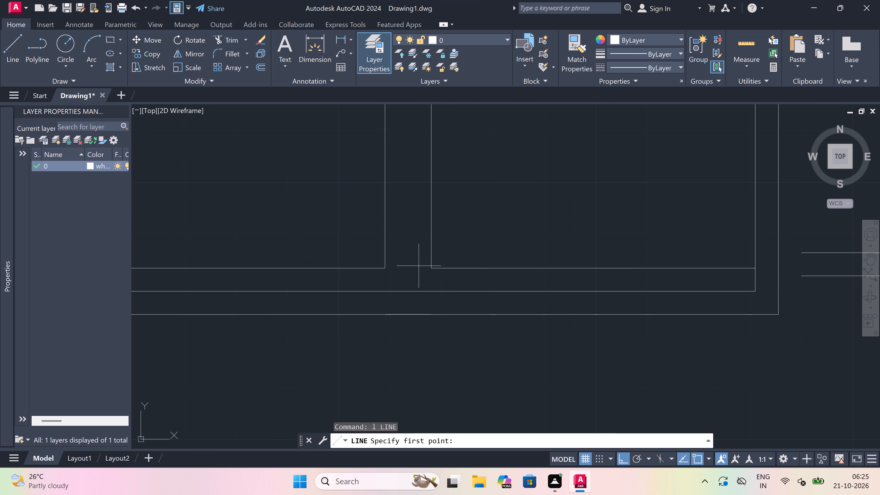
left_click(428, 266)
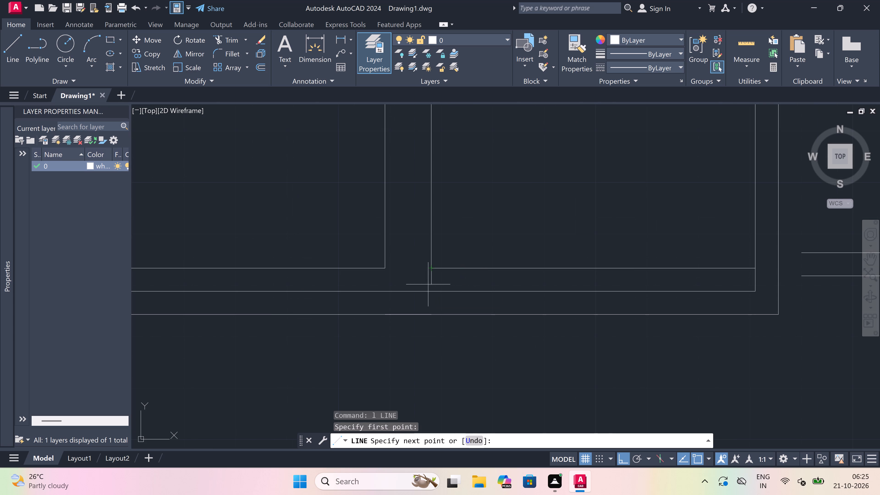
left_click(429, 291)
key("Escape")
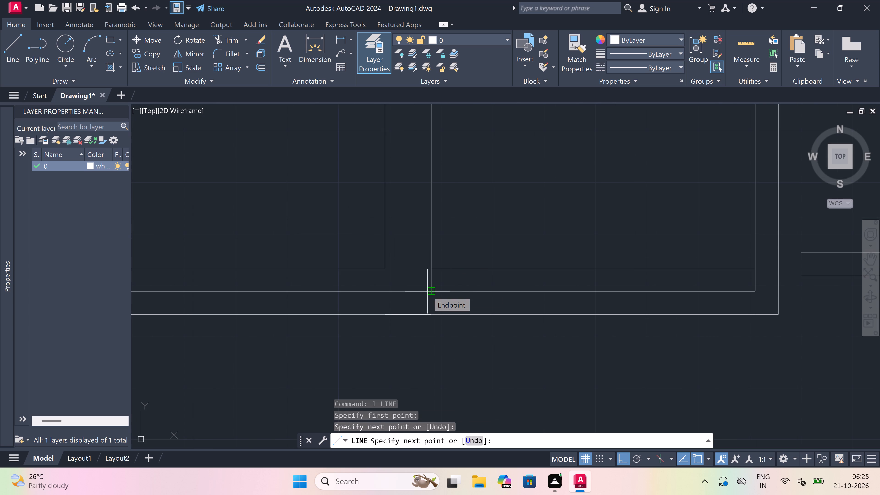
Trim the offset line left of the new short line and remove the lowest central room's old inner bottom line.
scroll(429, 261, "down", 1)
key("t")
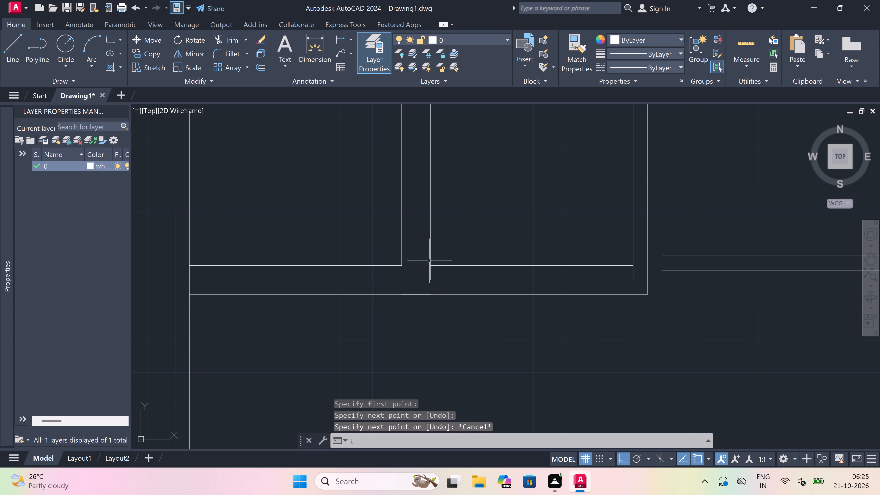
key("r")
key("space")
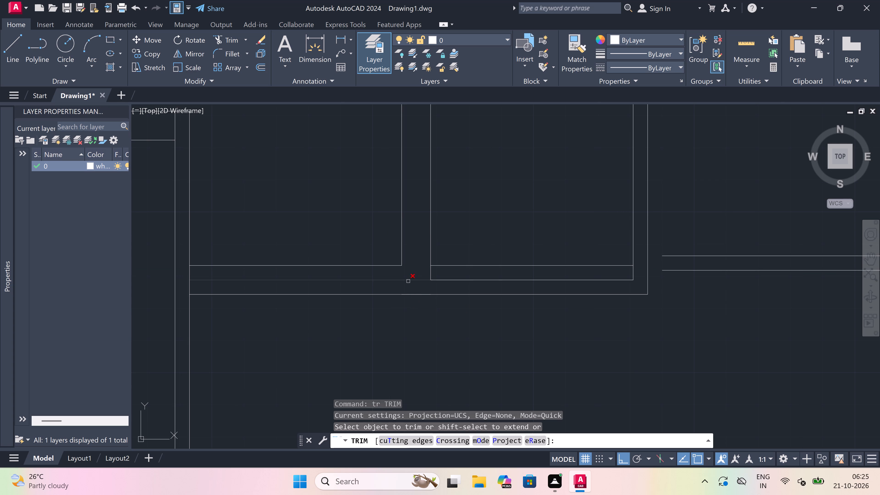
left_click(408, 280)
left_click(485, 262)
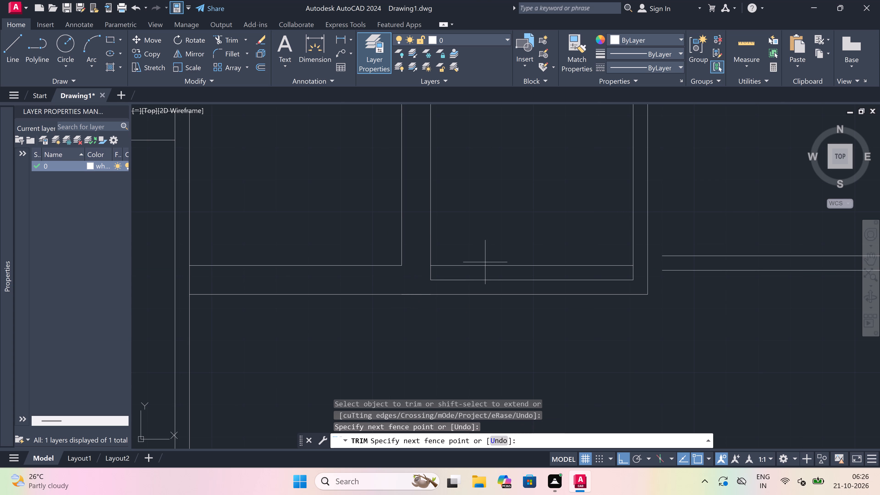
left_click(484, 268)
scroll(286, 299, "down", 2)
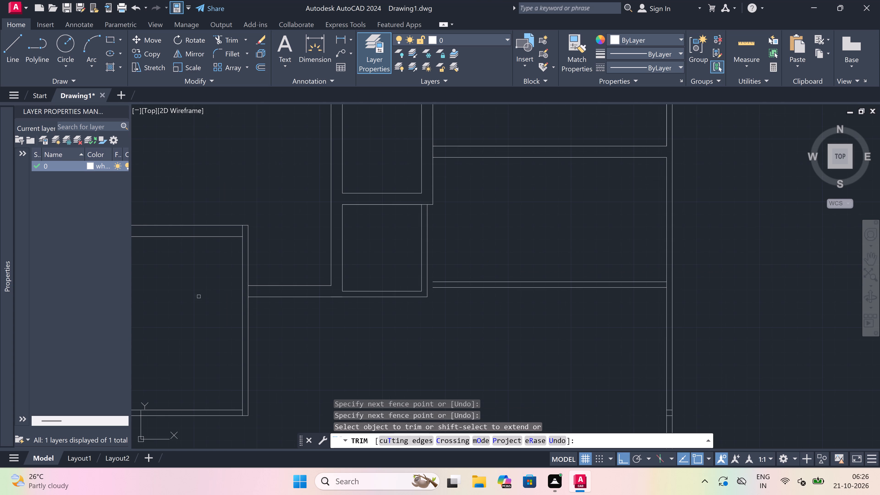
Trim the middle left room's outer right wall line where the central horizontal wall joins it.
scroll(238, 296, "up", 3)
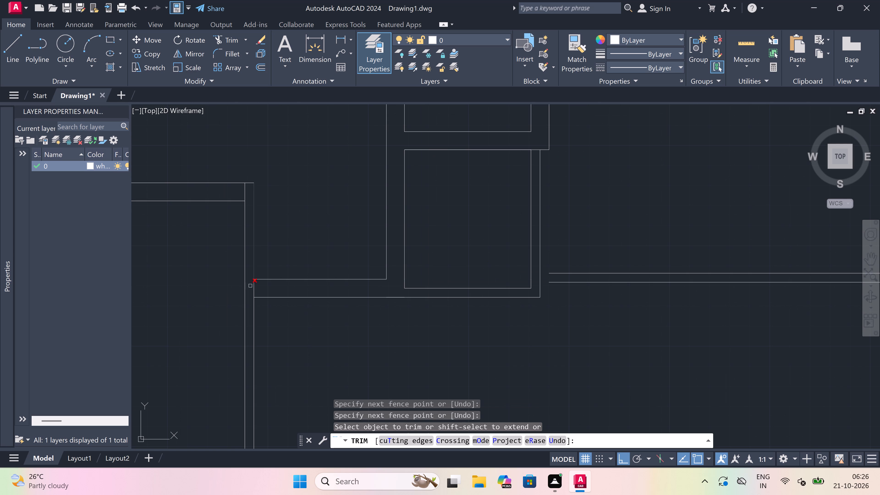
left_click(252, 287)
left_click(289, 278)
scroll(288, 280, "down", 3)
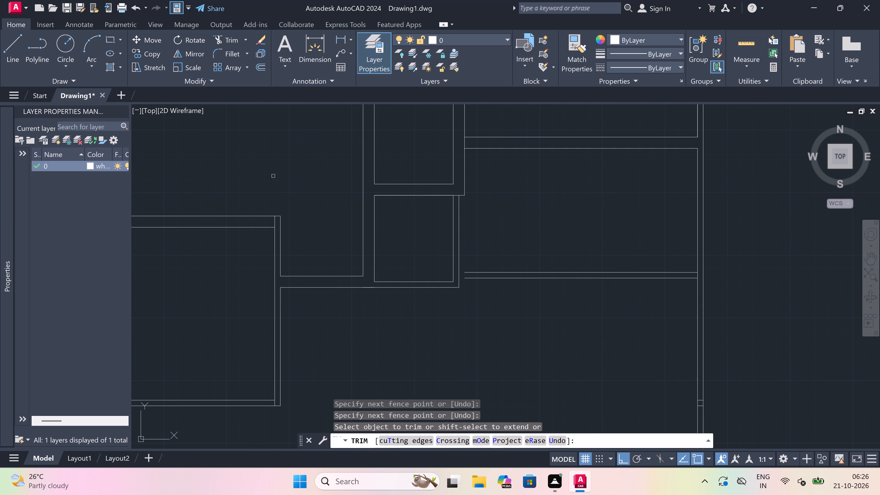
Trim the inner wall line crossing the top-right wall corner of the middle left room.
scroll(269, 226, "up", 4)
left_click(275, 215)
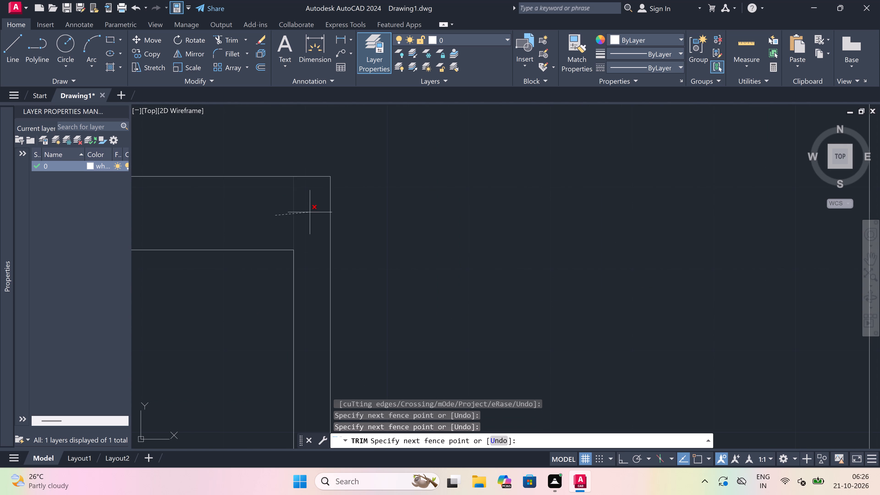
double_click(311, 211)
scroll(311, 214, "down", 7)
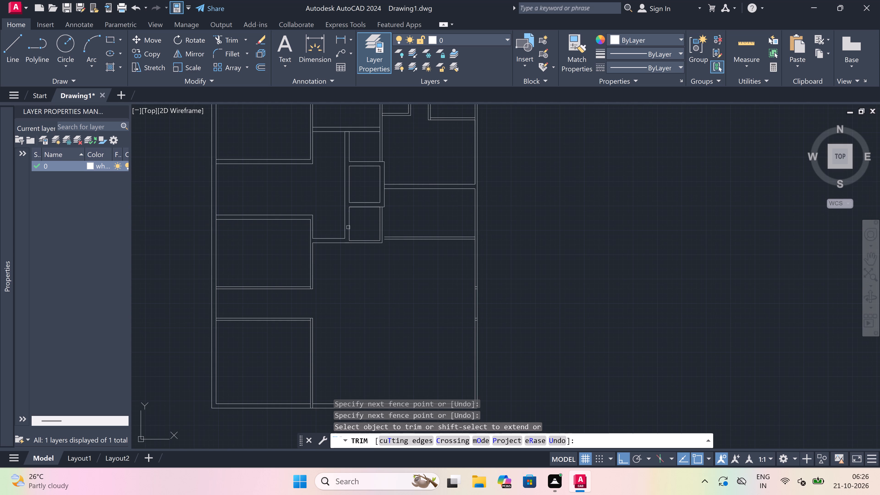
key("Escape")
Extend both lines of the right-hand horizontal partition left to the lowest central room's outer right wall line.
scroll(385, 236, "up", 2)
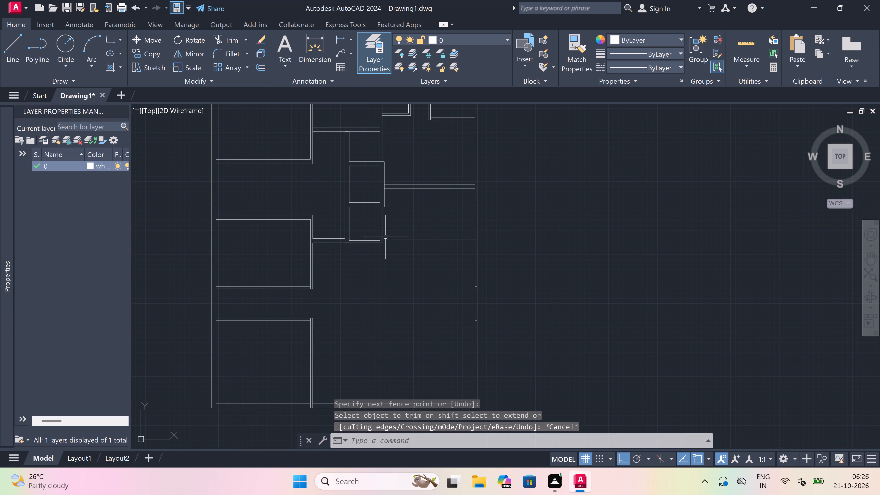
type("ex")
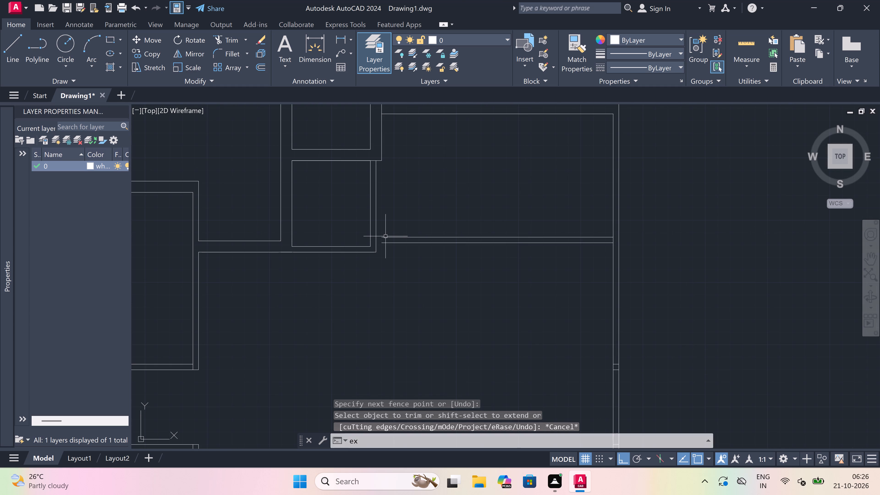
key("space")
left_click(404, 222)
left_click(401, 266)
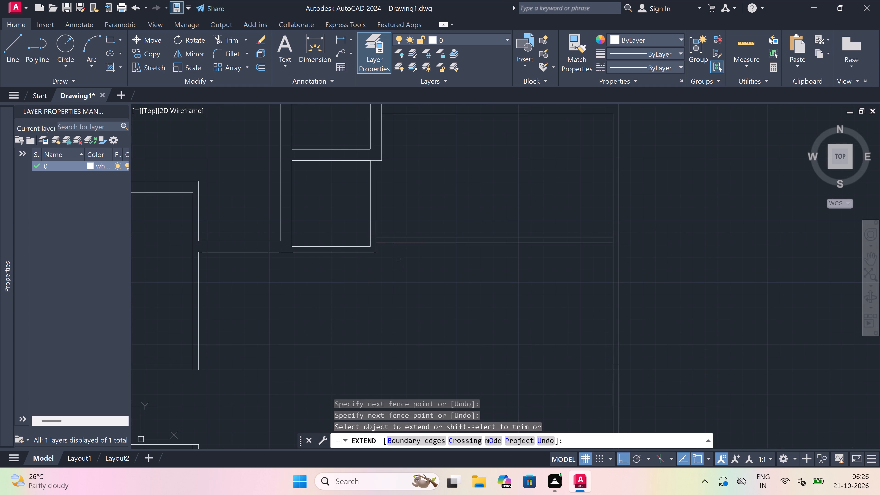
key("Escape")
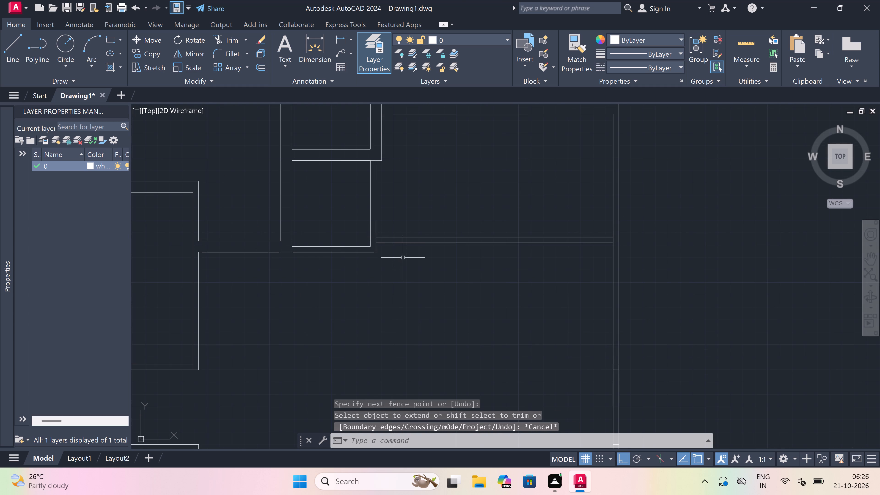
Draw a line 11'6" right from the central room wall along the horizontal wall's lower line, continuing down to the partition's upper line.
scroll(403, 258, "down", 1)
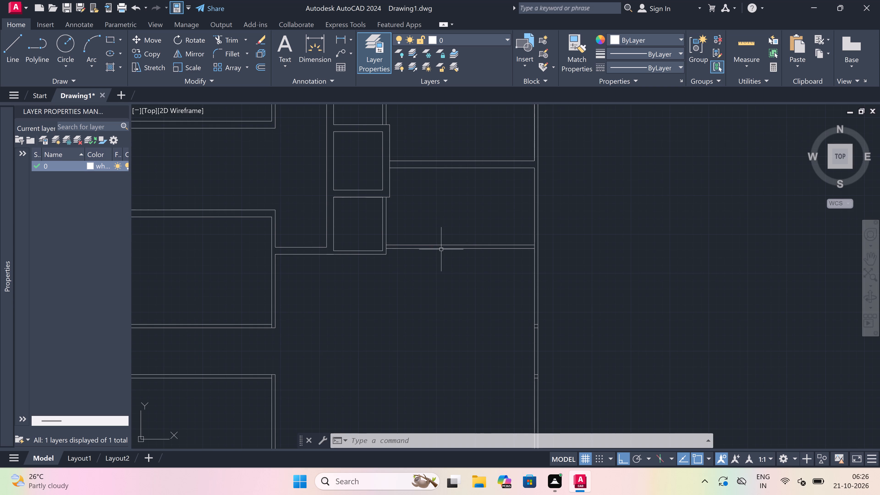
type("l")
key("space")
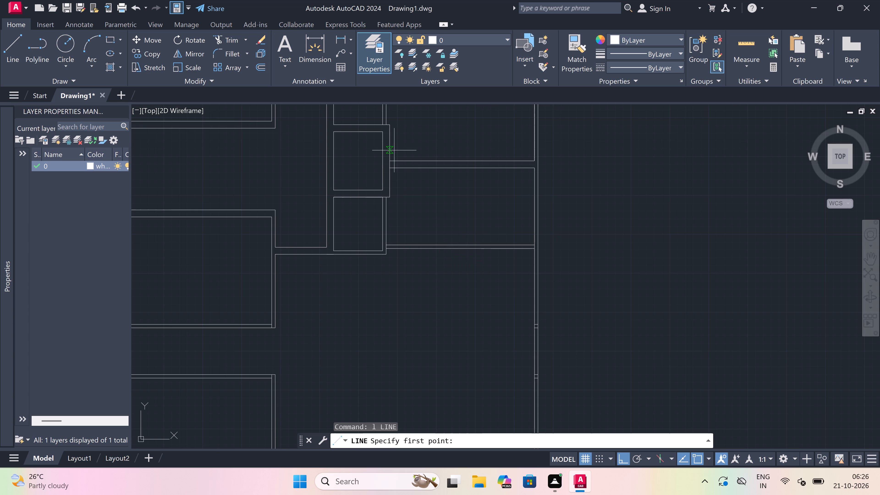
left_click(388, 169)
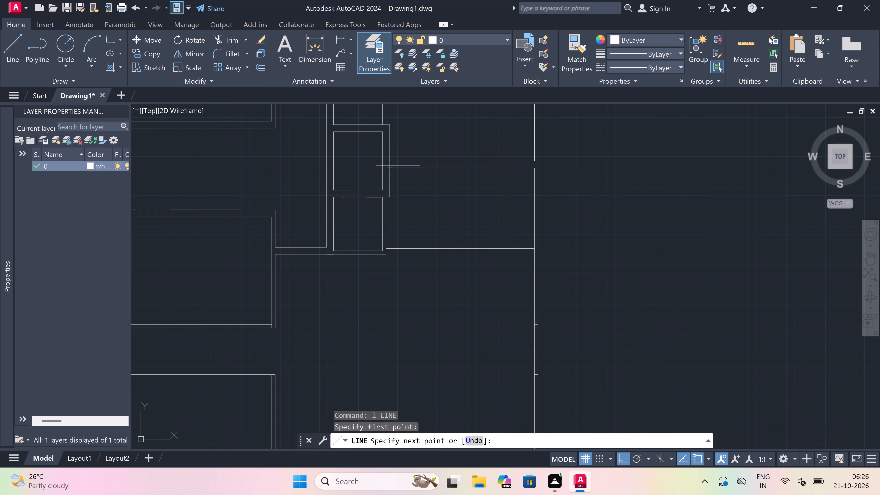
type("11'6")
type("\"")
key("space")
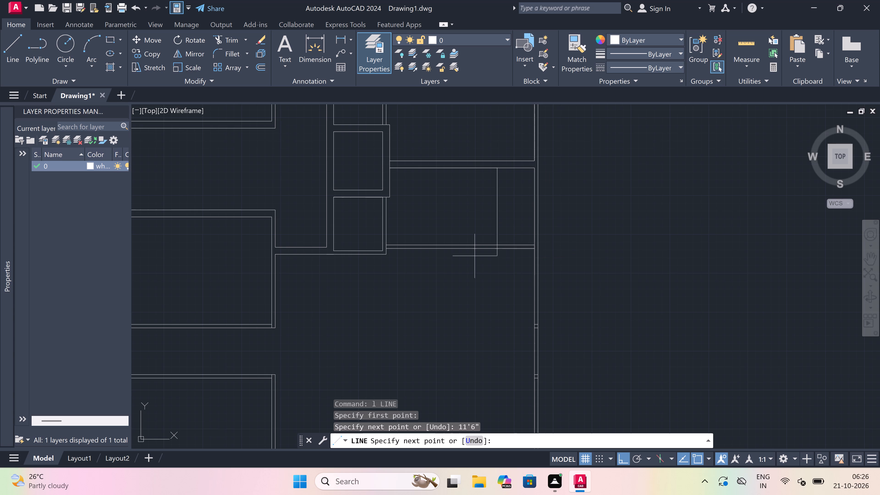
scroll(497, 231, "up", 3)
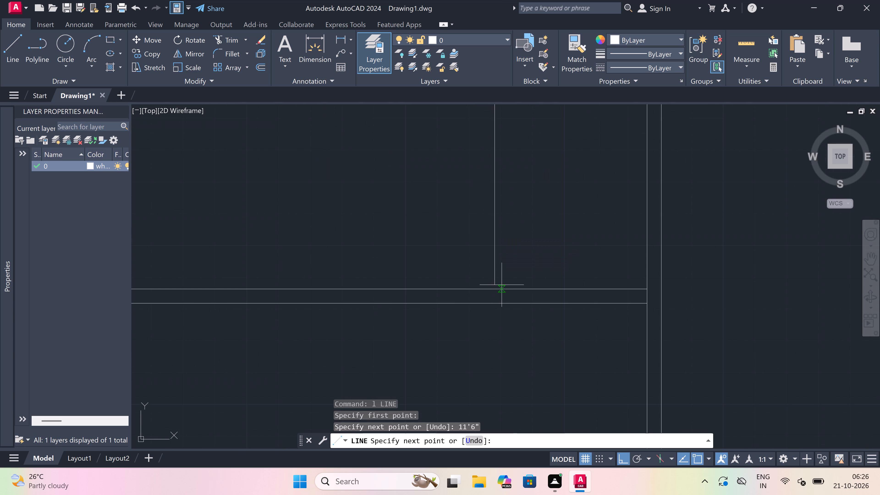
left_click(498, 287)
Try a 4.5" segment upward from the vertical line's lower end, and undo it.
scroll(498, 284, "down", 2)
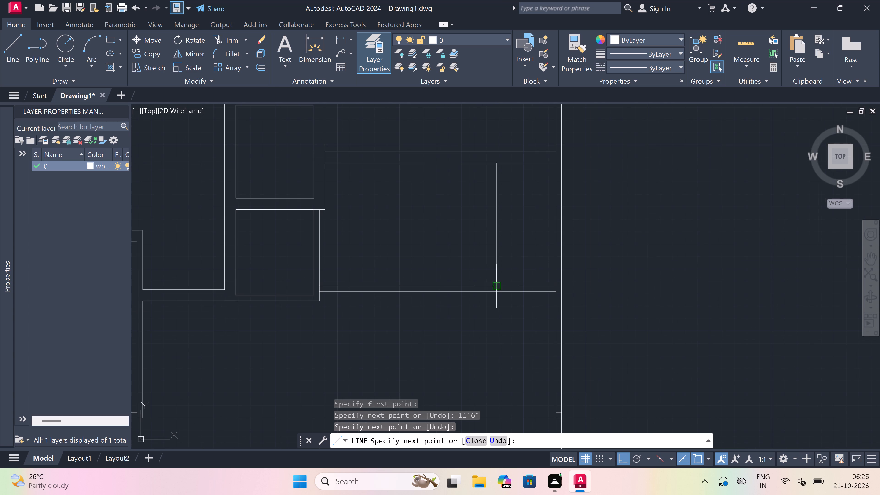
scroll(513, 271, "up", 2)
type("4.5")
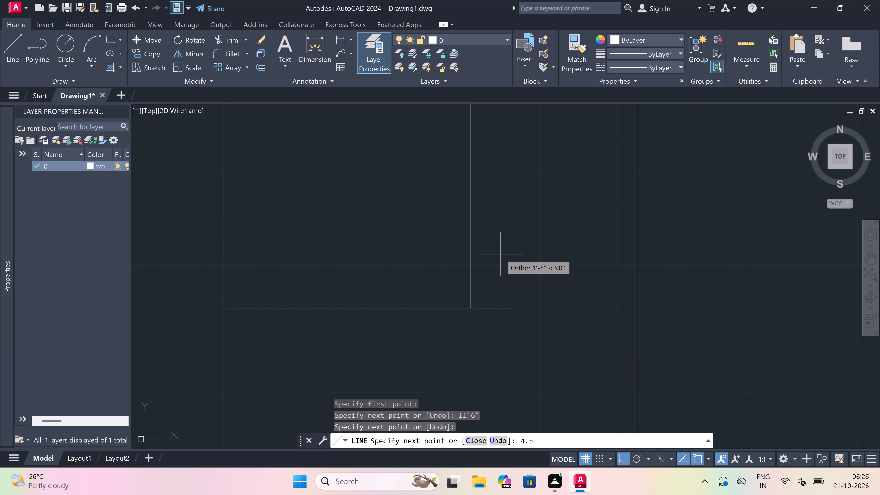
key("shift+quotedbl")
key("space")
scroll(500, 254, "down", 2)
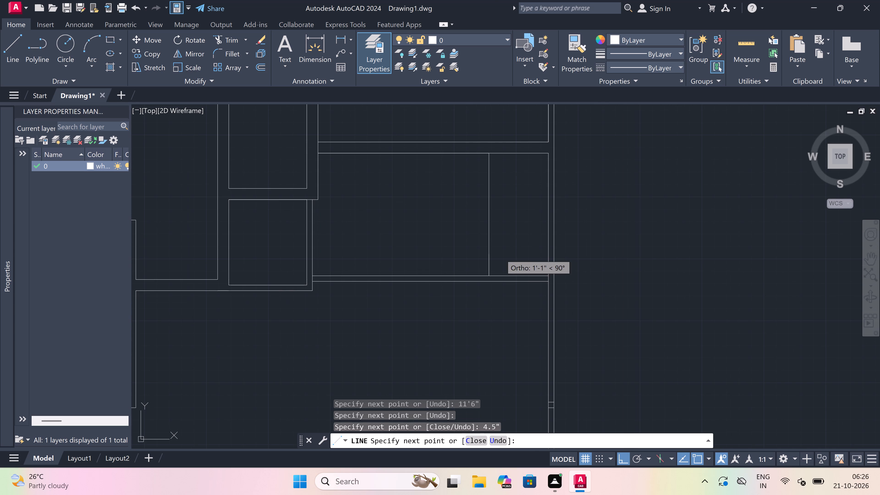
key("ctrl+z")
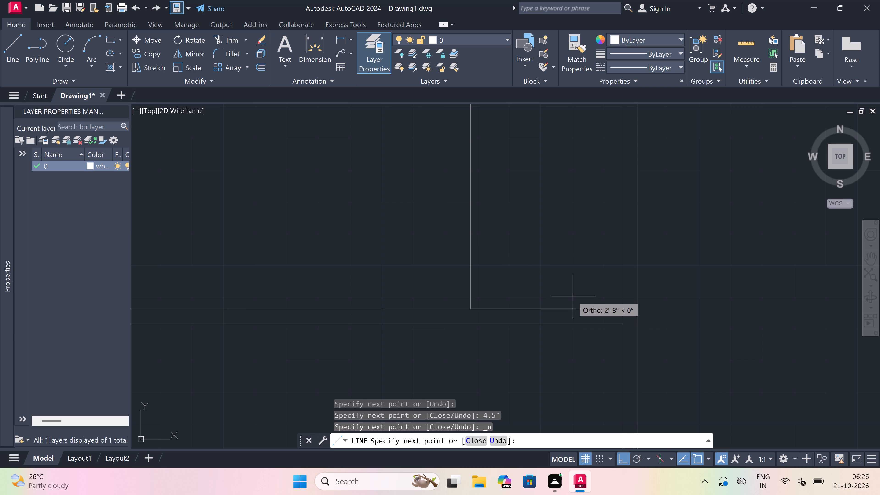
Continue the line 4.5" right along the partition and up to the horizontal wall's lower line, forming a vertical partition.
type("4.5")
type("\"")
key("space")
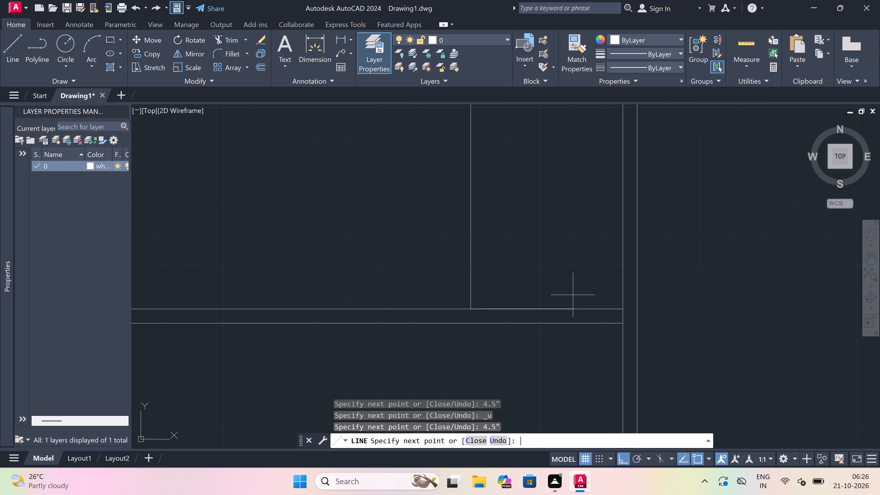
scroll(554, 289, "down", 5)
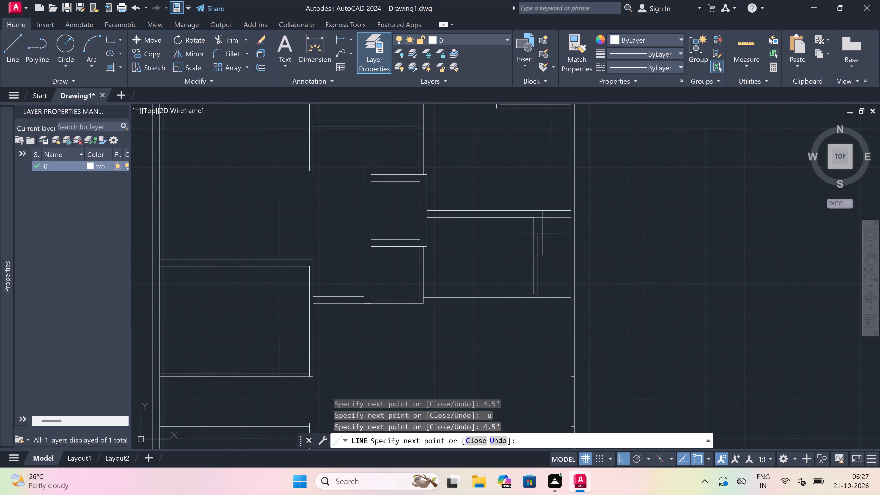
scroll(540, 215, "up", 3)
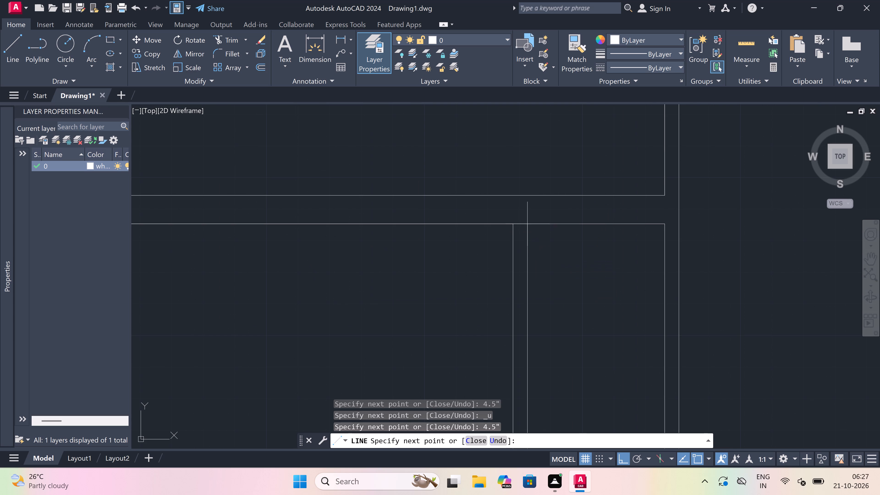
left_click(529, 224)
key("Escape")
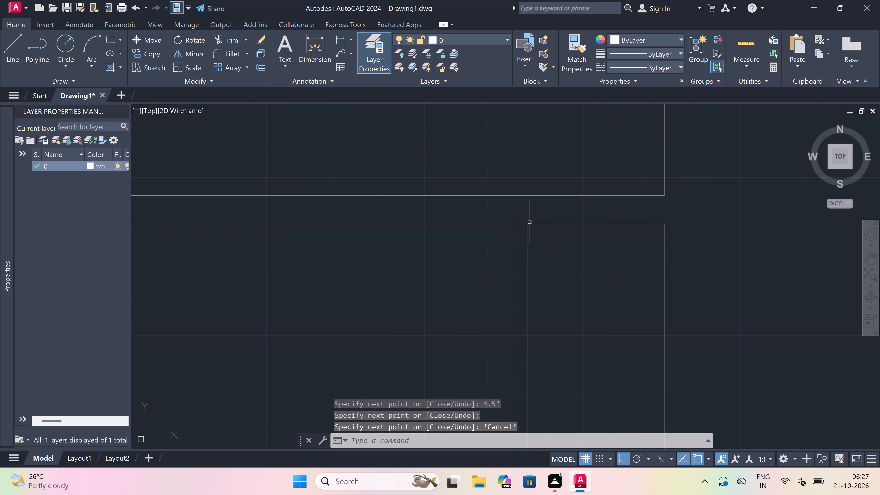
Draw a vertical line from the lowest central room's lower right outer corner down to the bottom wall's inner line.
scroll(536, 192, "down", 4)
scroll(536, 192, "up", 1)
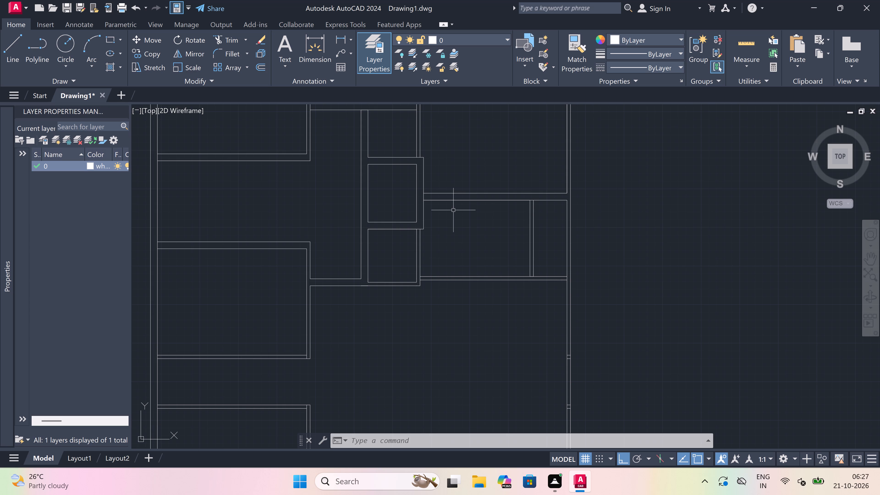
type("l")
key("space")
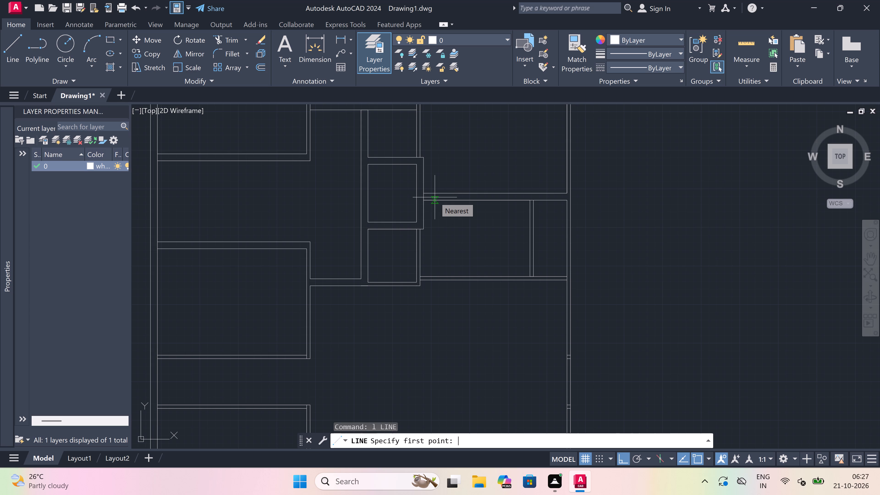
scroll(424, 240, "up", 1)
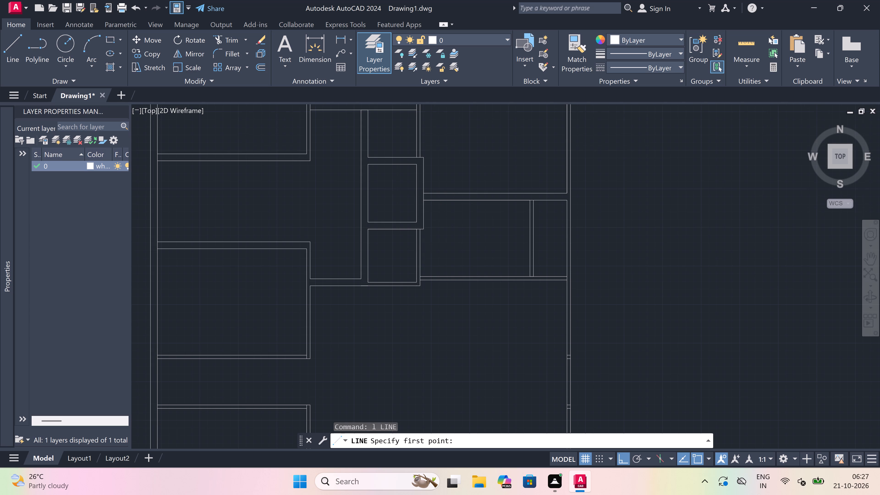
left_click(418, 310)
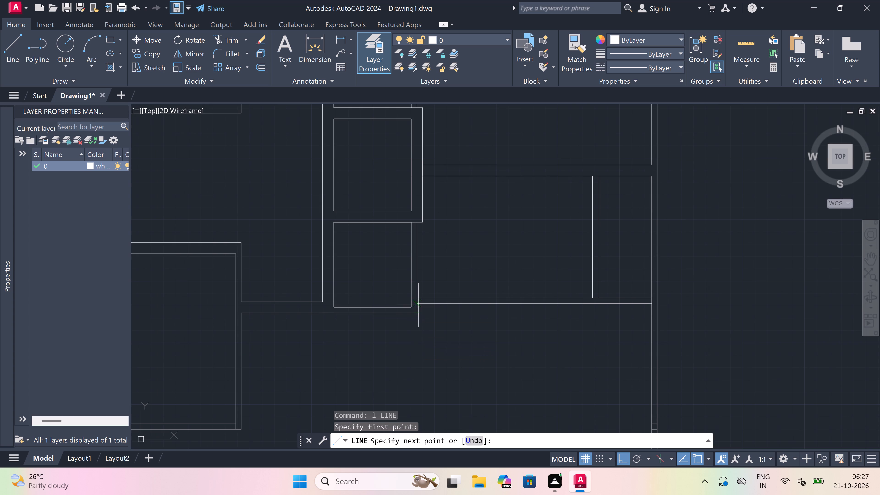
scroll(419, 283, "down", 5)
scroll(417, 344, "up", 1)
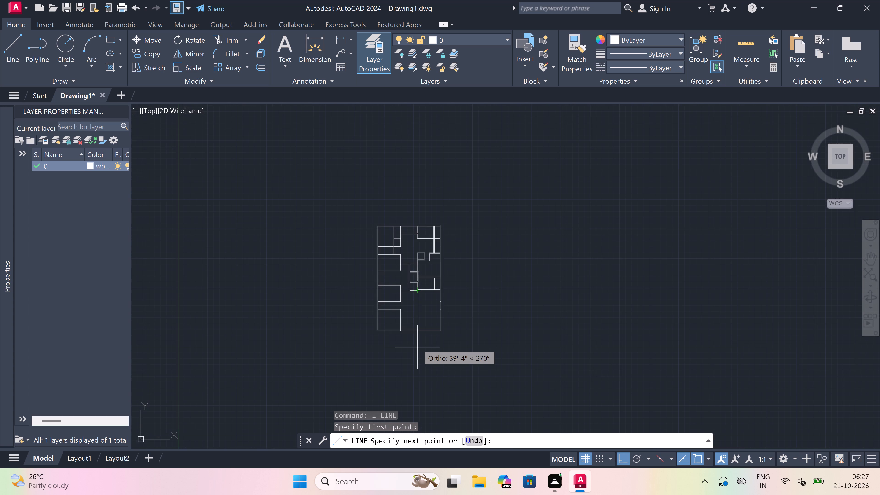
scroll(413, 319, "up", 5)
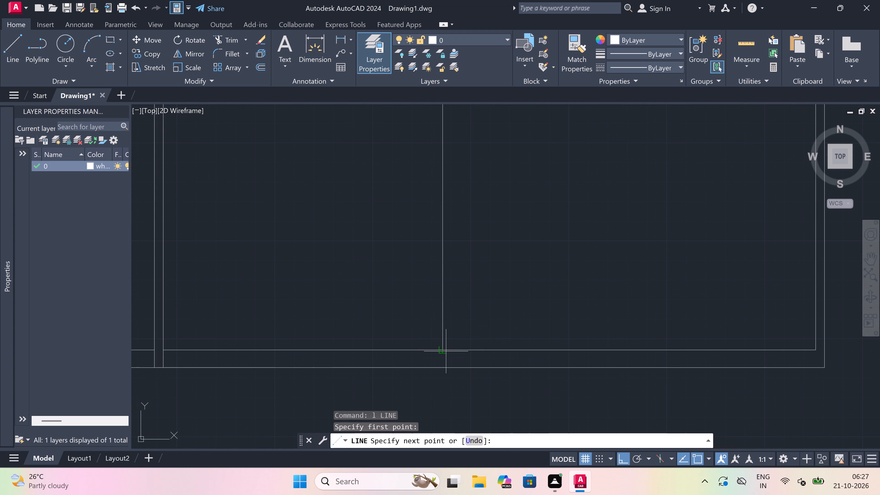
left_click(445, 351)
Continue the line 4.5" left along the bottom wall and up to the central room's lower wall line, forming a vertical partition.
type("4.6")
key("BackSpace")
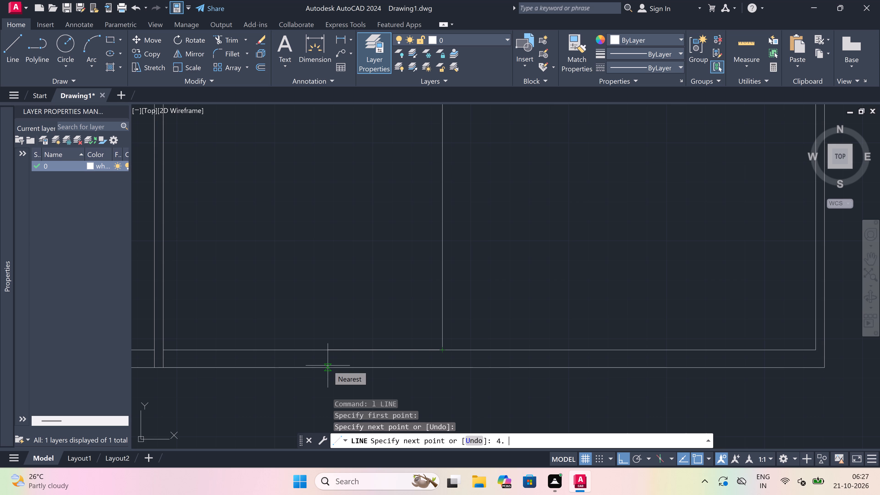
key("5")
type("\"")
key("space")
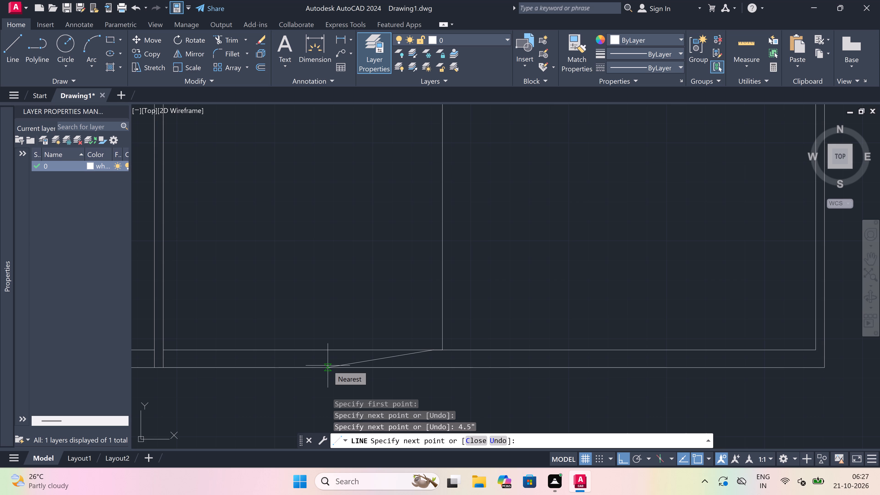
scroll(328, 366, "down", 3)
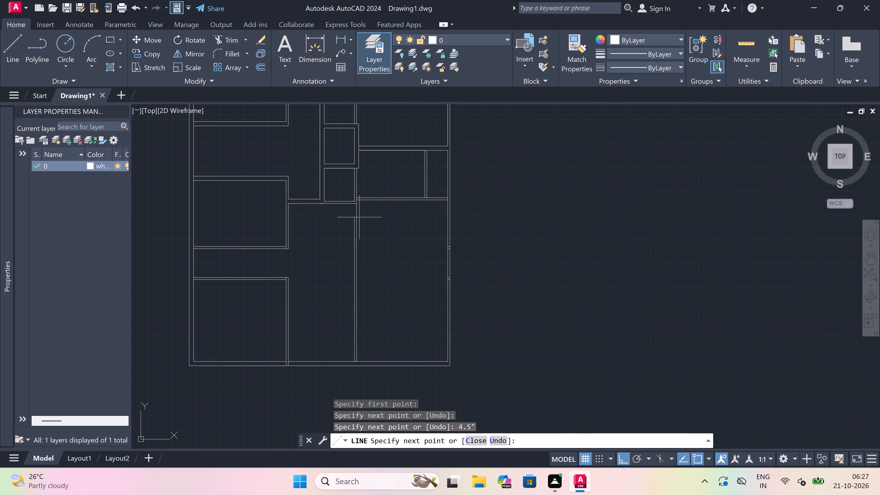
scroll(353, 204, "up", 5)
scroll(364, 177, "up", 3)
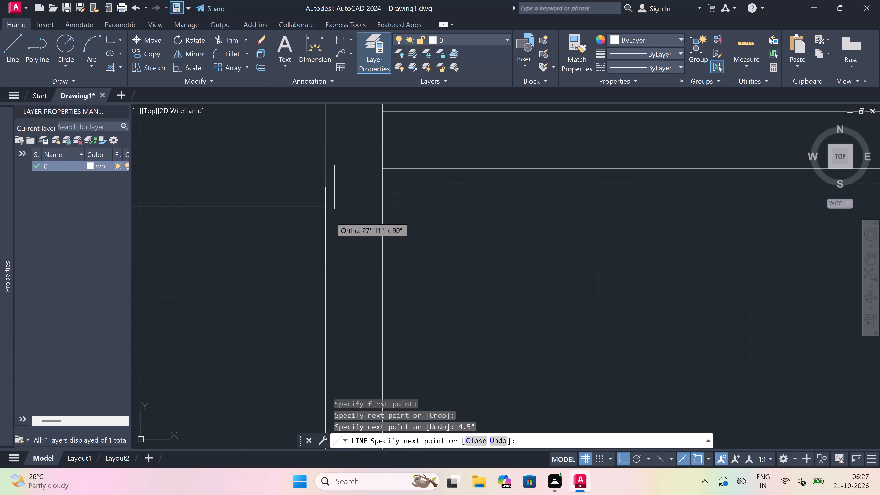
left_click(324, 261)
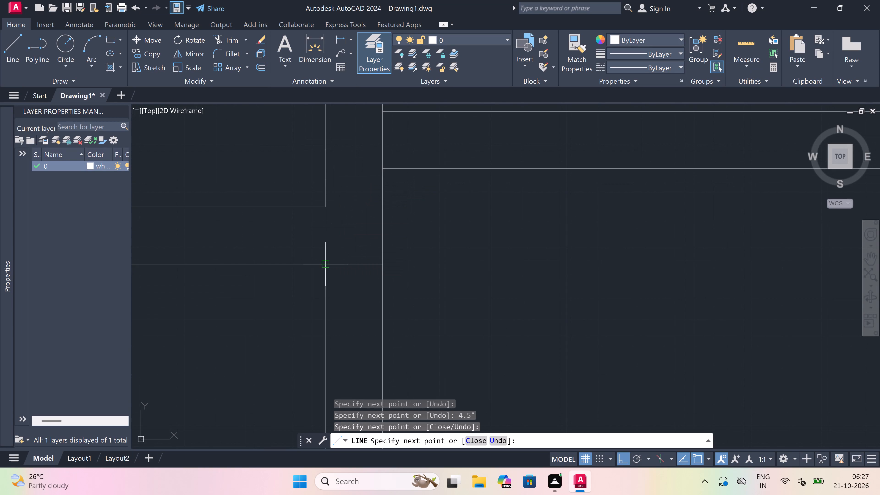
key("Escape")
Draw a line from the vertical partition's right line across the horizontal partition, 10' further down, and right to the outer wall's inner line.
key("space")
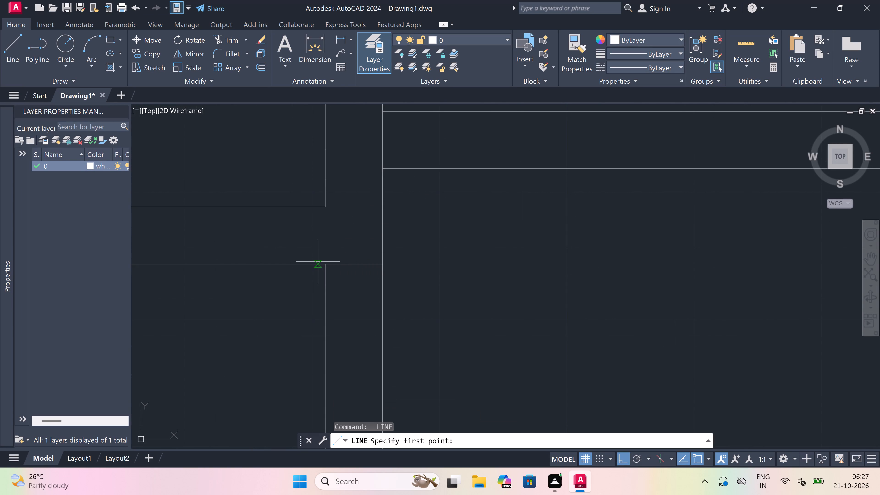
scroll(438, 267, "down", 7)
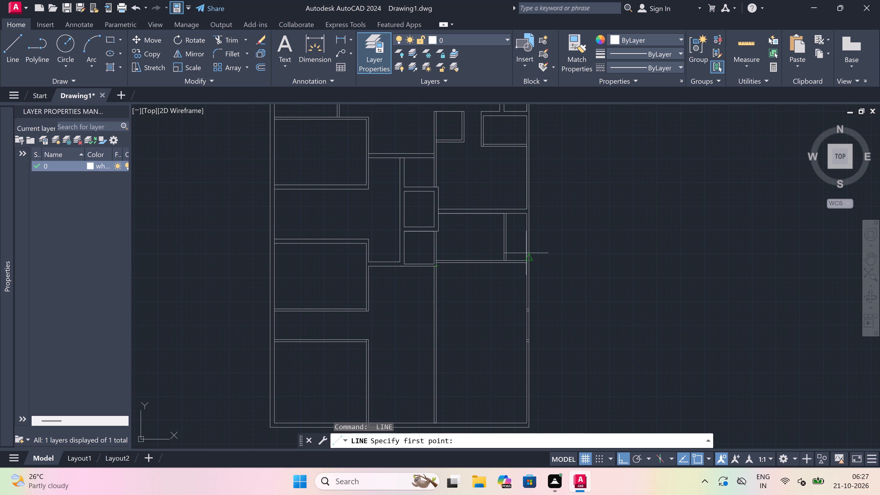
scroll(511, 260, "up", 3)
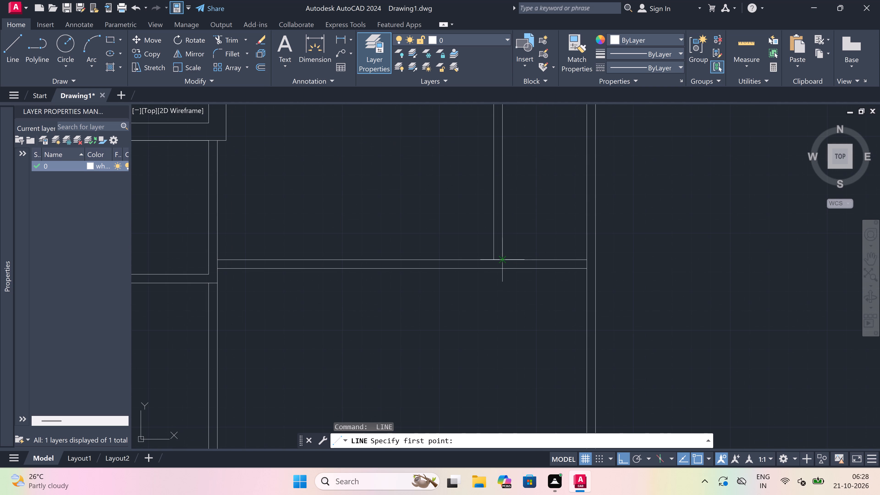
left_click(503, 261)
left_click(503, 269)
scroll(503, 269, "down", 3)
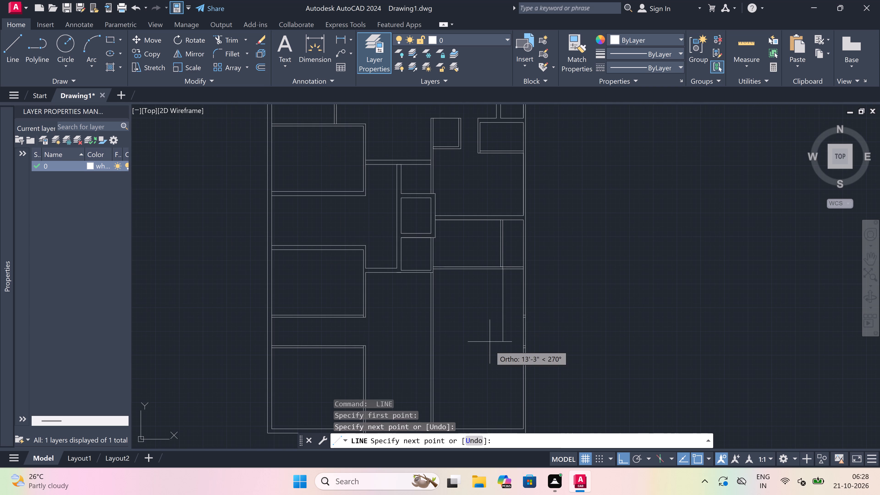
type("10'")
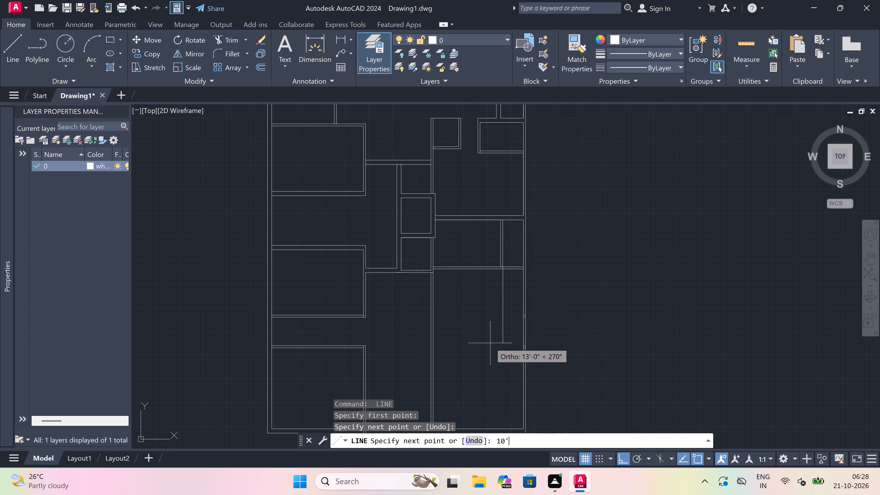
key("space")
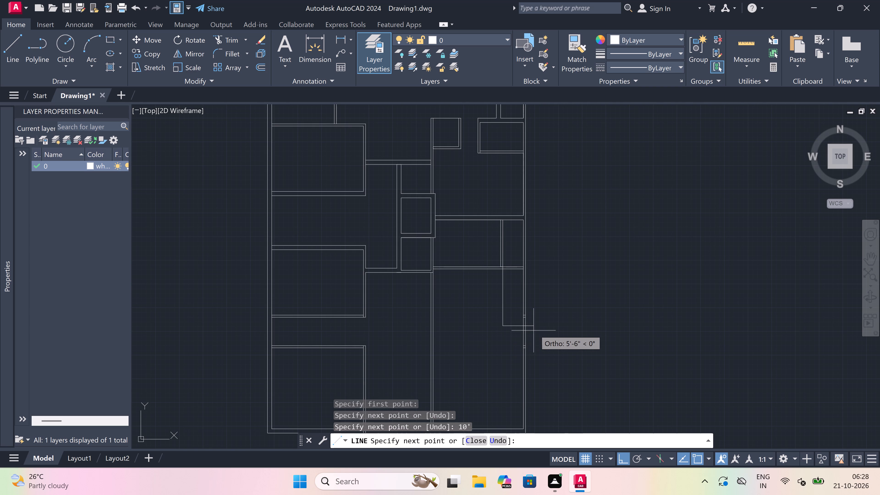
scroll(515, 320, "up", 2)
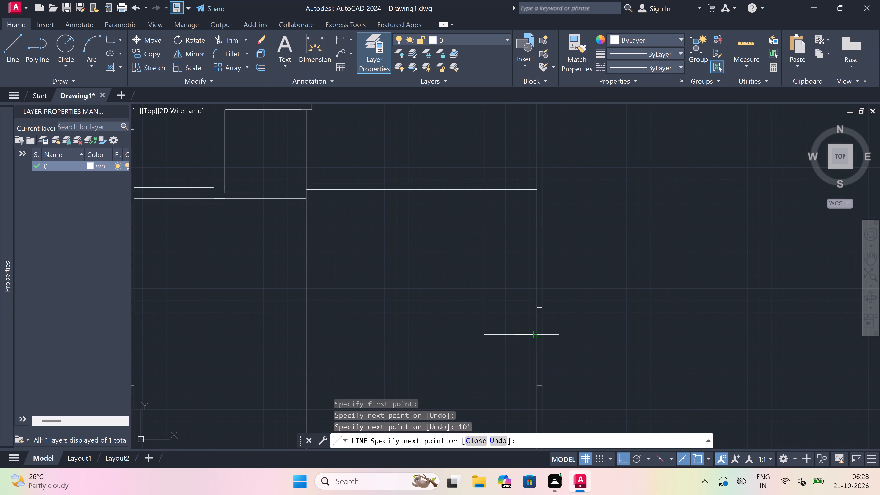
scroll(539, 332, "up", 3)
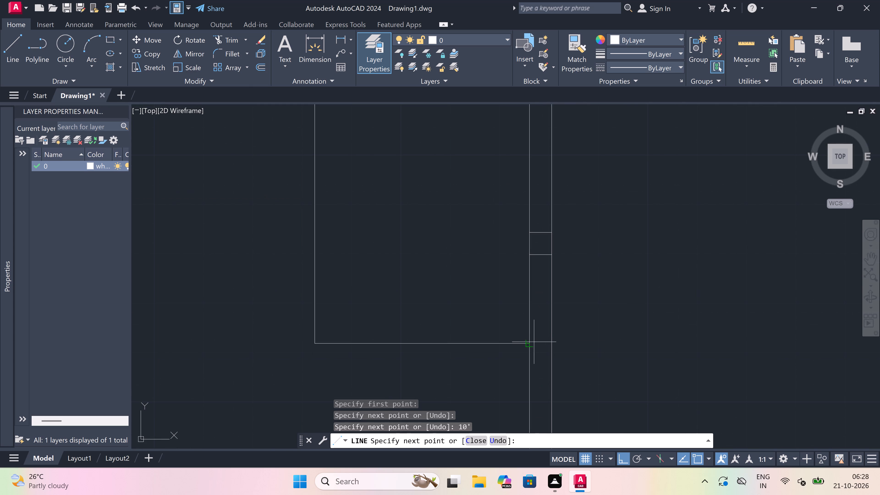
double_click(532, 341)
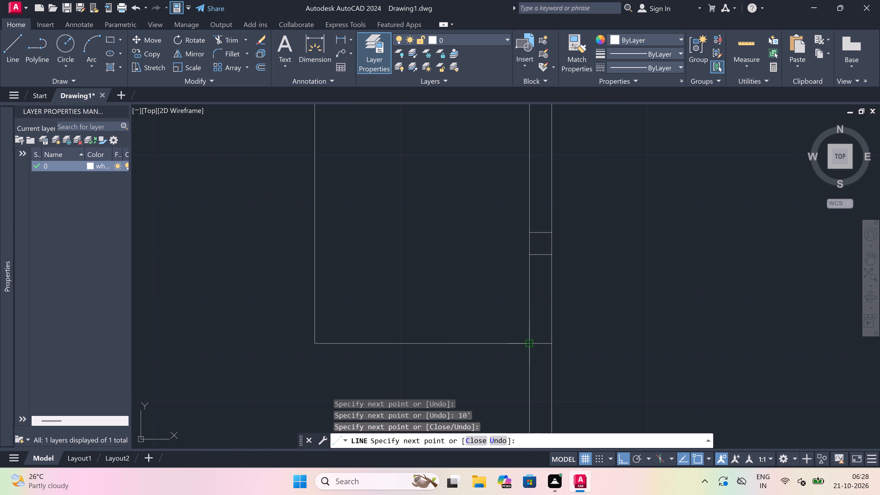
Continue the line 4.5" down, 5' left, 4.5" up and right to the vertical line's lower end, forming a horizontal partition.
scroll(532, 341, "down", 2)
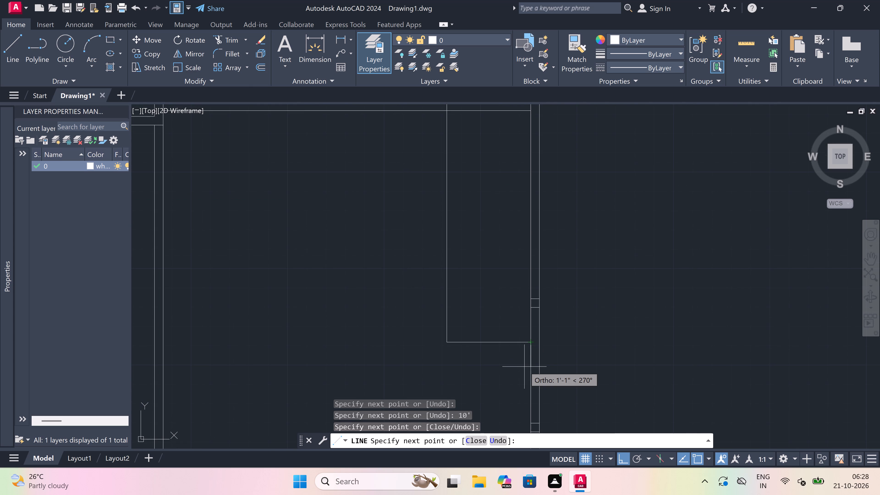
key("4")
key("period")
key("5")
type("\"")
key("space")
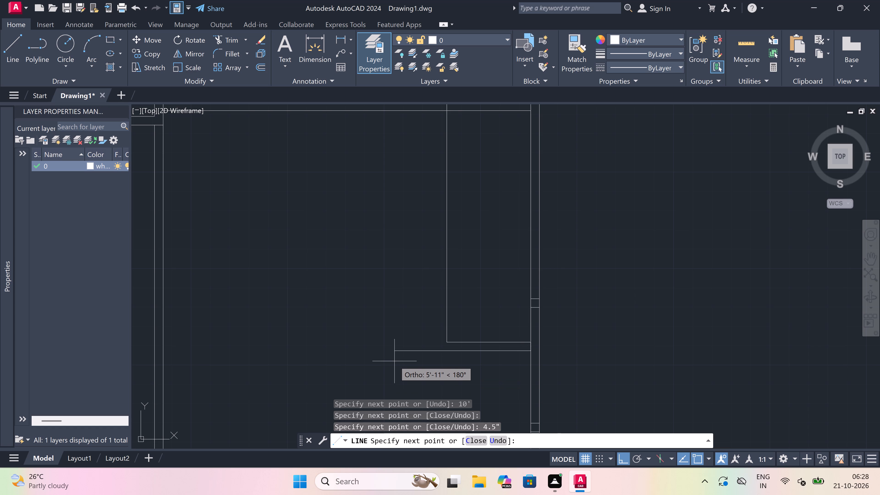
type("5'")
key("space")
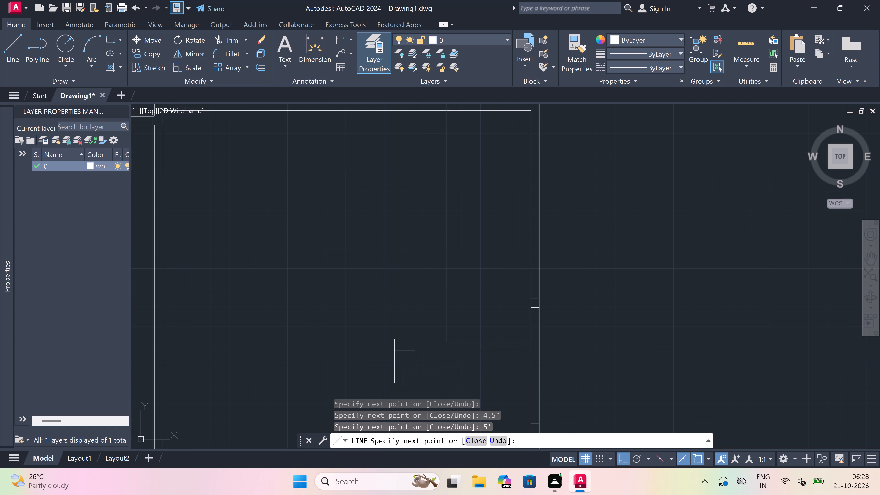
key("4")
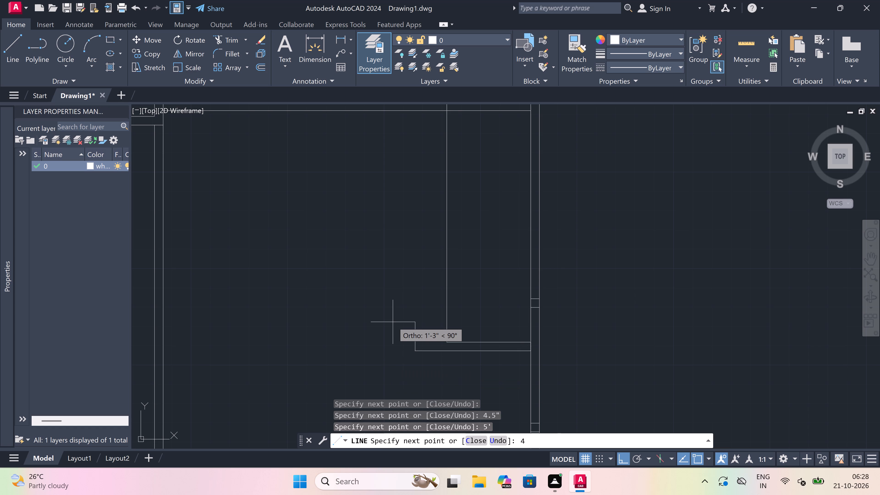
type(".5")
type("\"m")
key("BackSpace")
key("space")
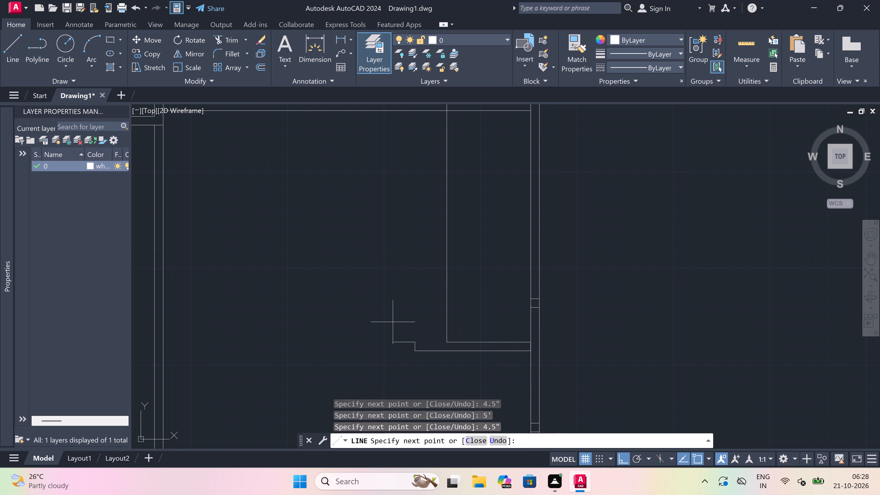
scroll(445, 346, "up", 1)
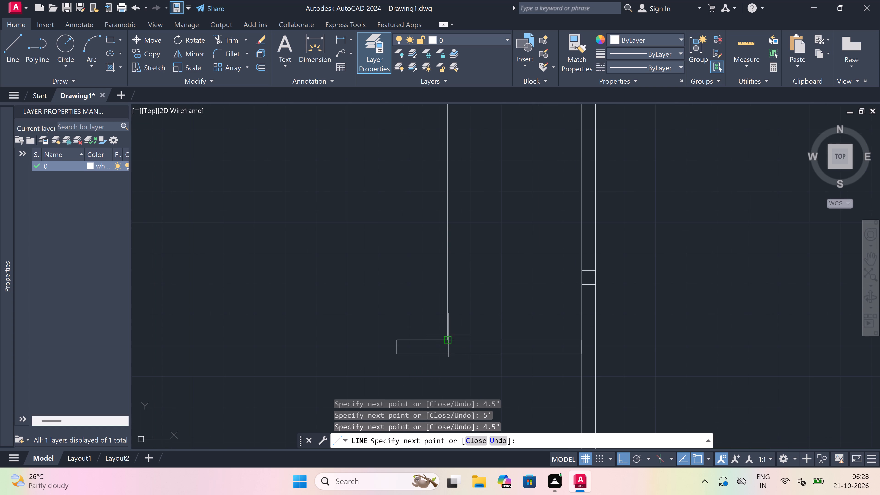
left_click(448, 338)
Continue the line 4.5" left along the lower horizontal partition and up to the horizontal partition above, completing the vertical partition.
scroll(448, 338, "down", 3)
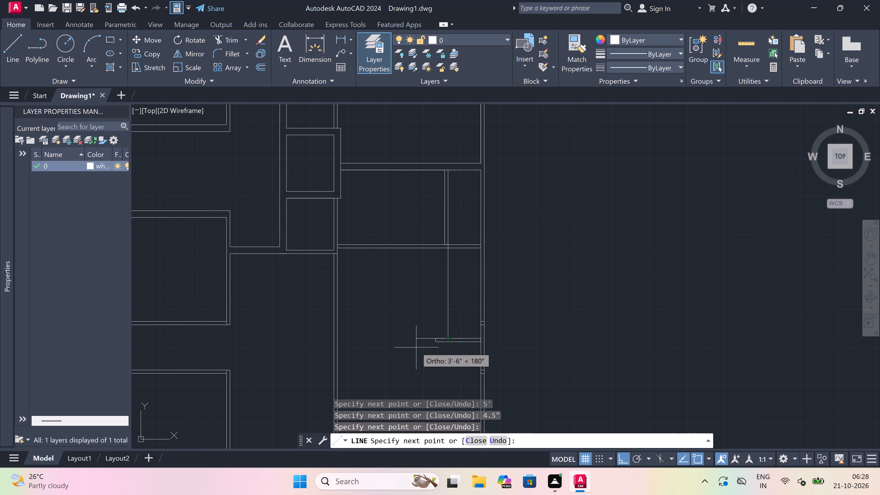
type("4.5")
type("\"")
key("space")
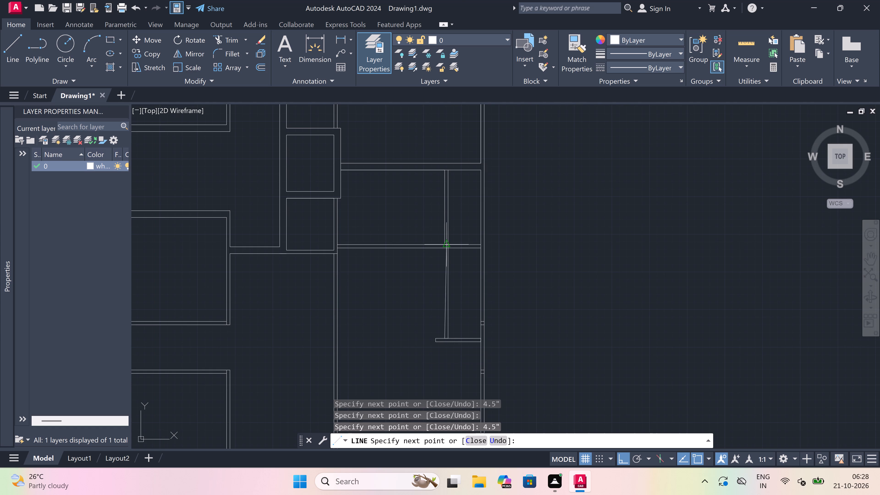
scroll(448, 247, "up", 2)
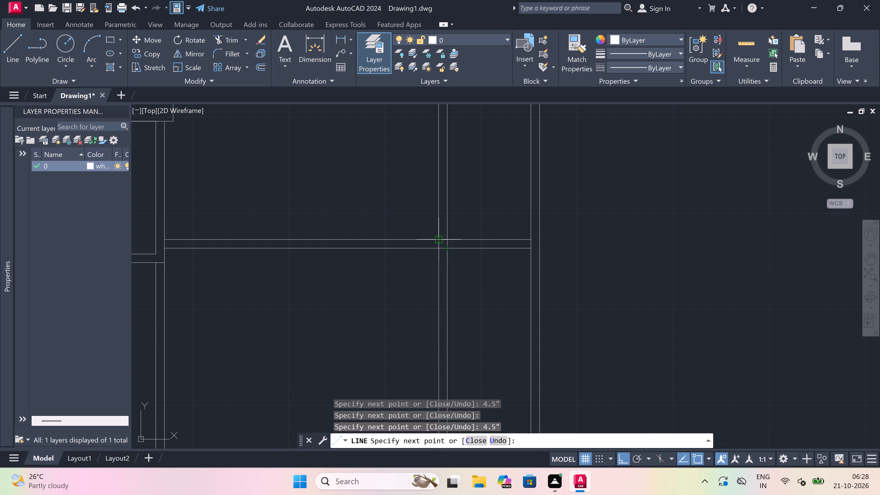
left_click(435, 239)
key("Escape")
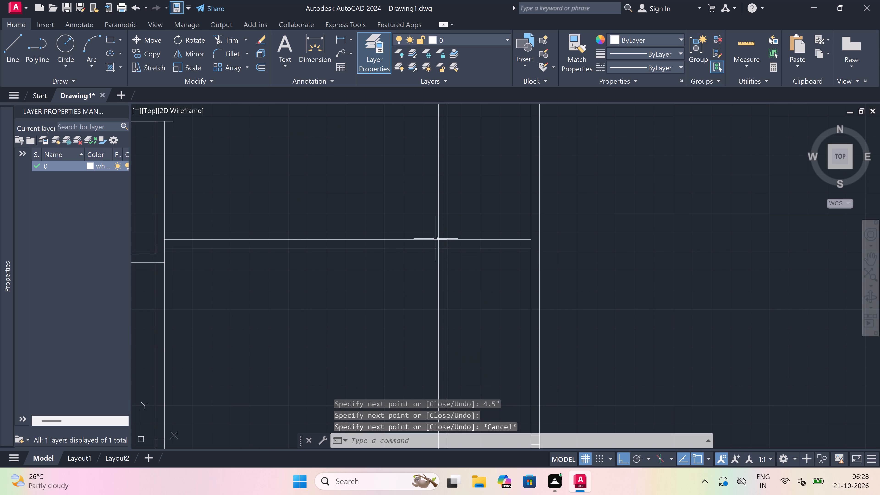
Trim the wall line and the horizontal partition lines between the vertical partition's two lines, using one fence.
type("tr")
key("space")
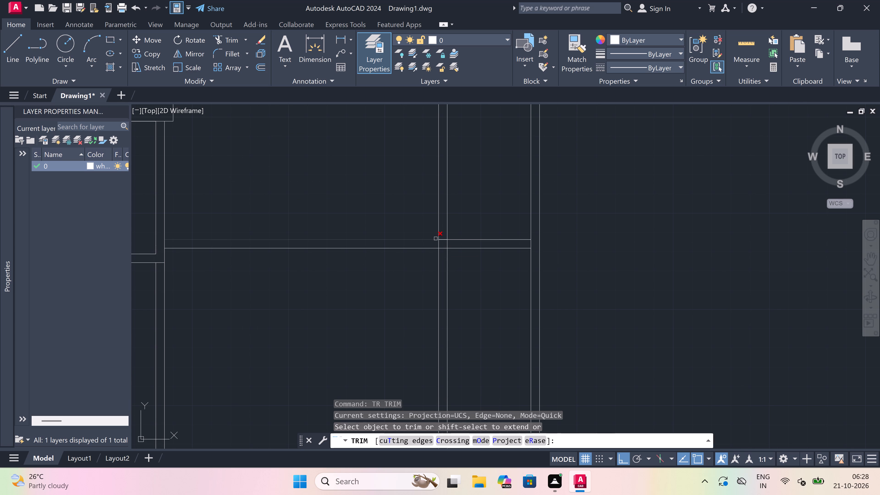
scroll(437, 229, "down", 4)
scroll(436, 204, "up", 4)
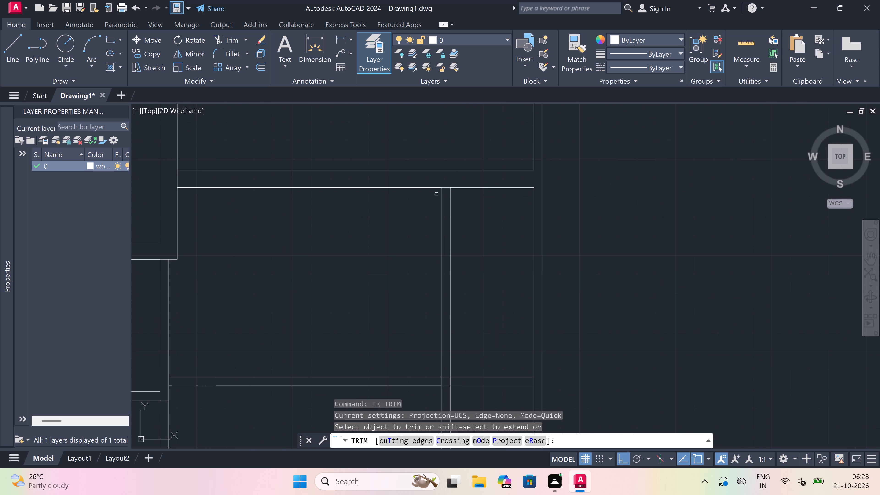
scroll(449, 183, "up", 2)
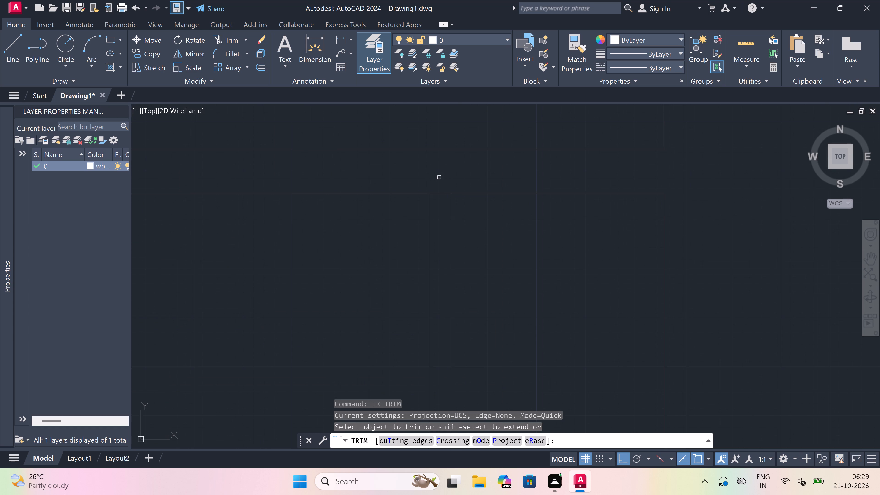
left_click(439, 176)
scroll(439, 176, "down", 3)
scroll(442, 251, "down", 2)
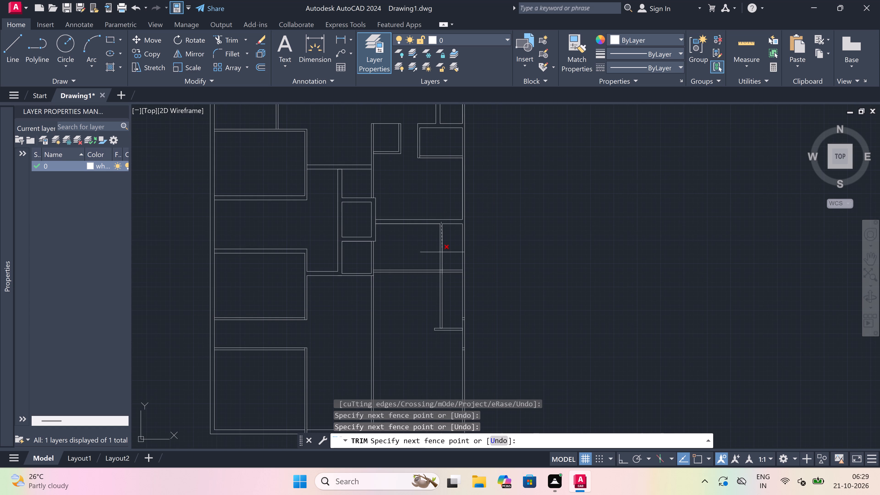
scroll(439, 282, "up", 4)
scroll(446, 264, "up", 3)
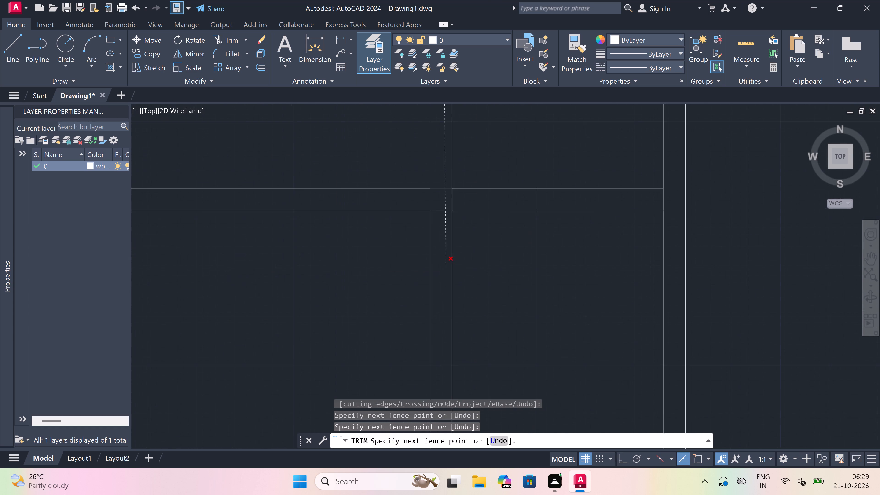
left_click(446, 264)
Trim the short horizontal partition's upper line between the vertical partition's two lines to open their junction.
scroll(434, 194, "down", 7)
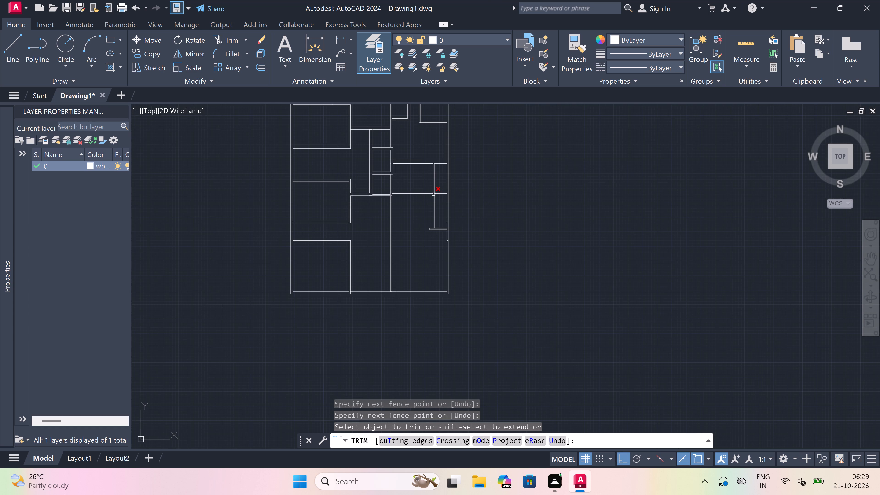
scroll(434, 235, "up", 2)
scroll(432, 214, "up", 4)
left_click(432, 220)
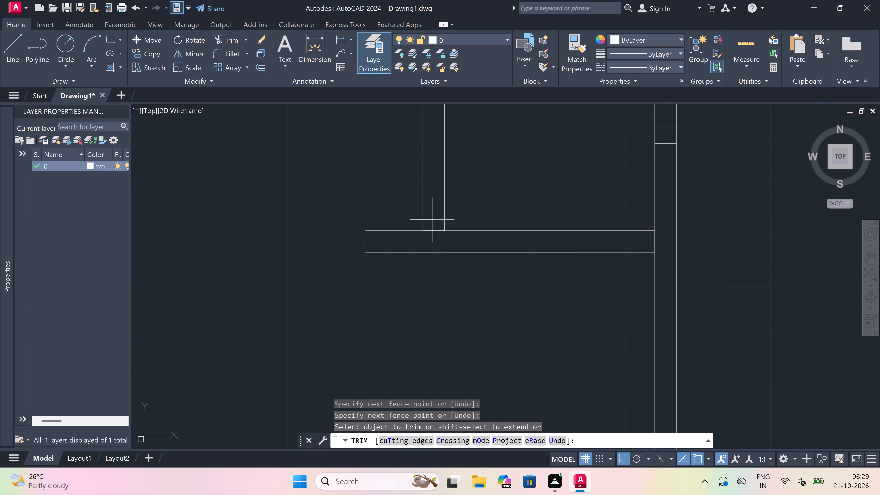
left_click(432, 240)
Trim away the two pairs of short cross lines inside the right outer wall, above and below the short horizontal partition.
scroll(432, 239, "down", 3)
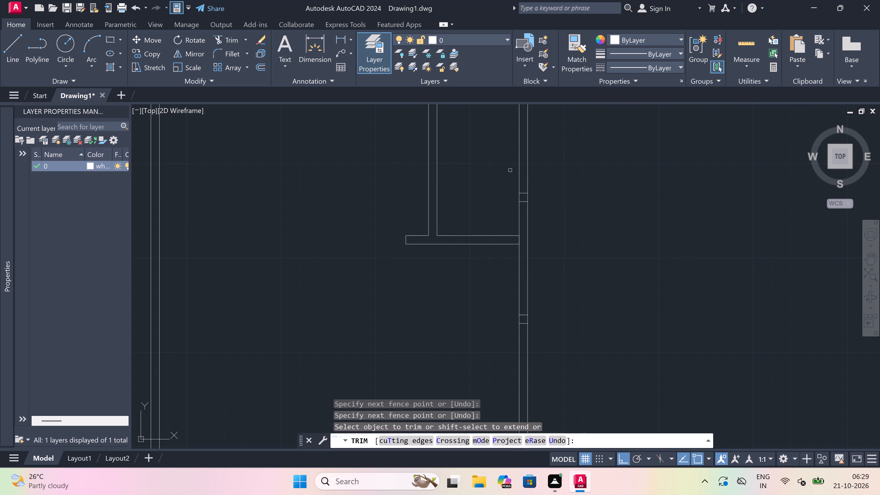
scroll(523, 188, "up", 2)
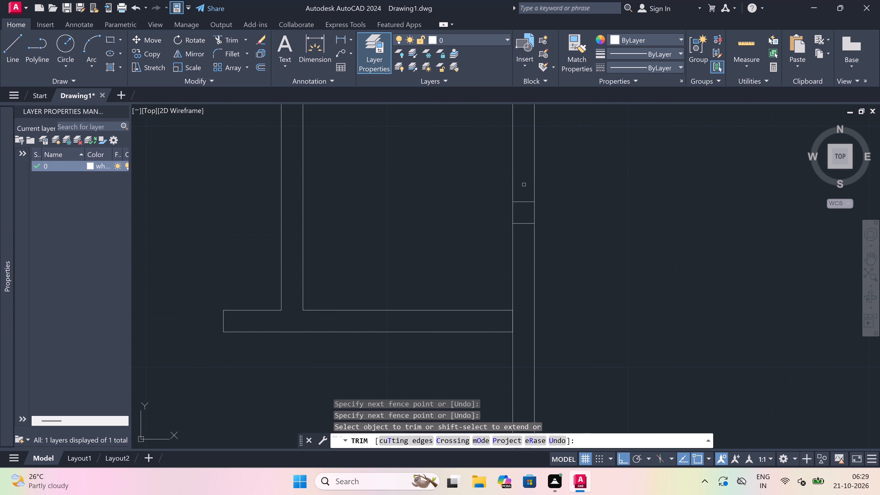
left_click(524, 176)
scroll(524, 176, "down", 2)
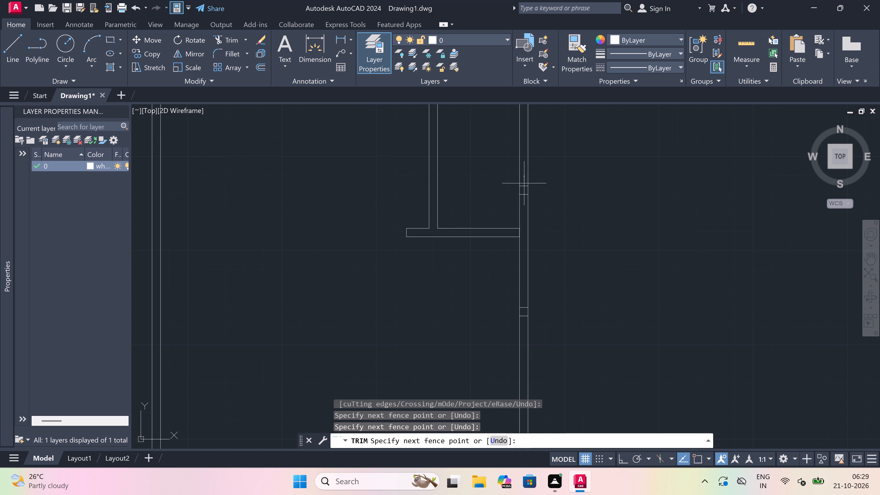
scroll(527, 321, "up", 2)
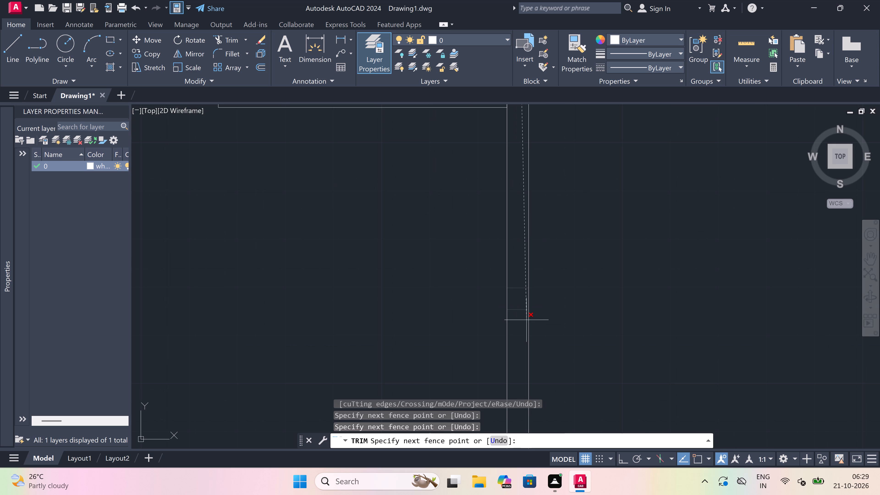
left_click(512, 315)
scroll(512, 314, "down", 3)
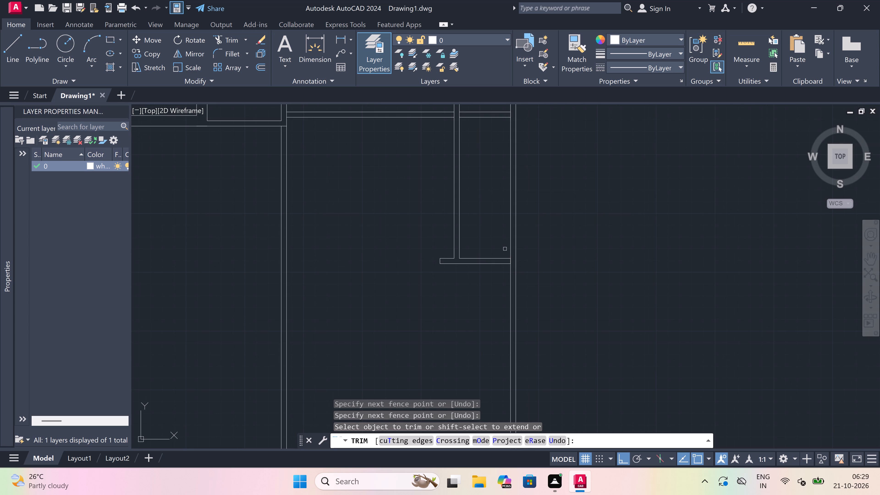
Trim the right outer wall's inner line between the short horizontal partition's two lines to open the junction.
scroll(511, 260, "up", 3)
left_click(510, 260)
left_click(510, 261)
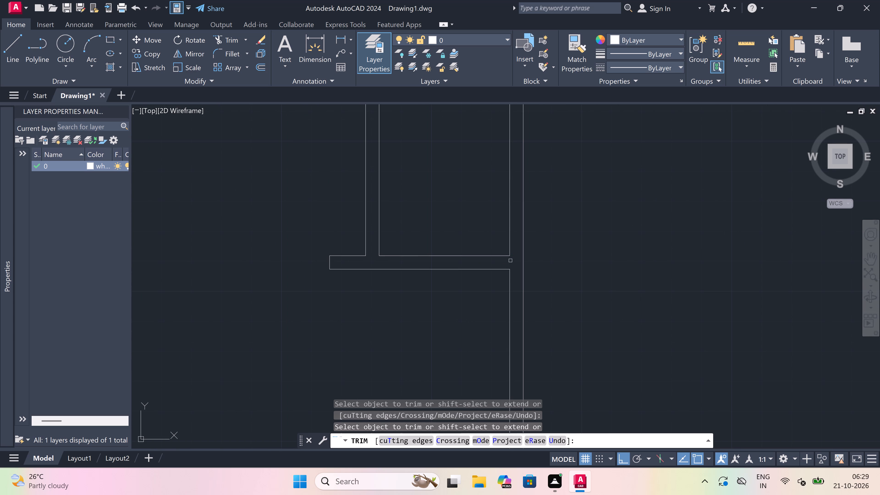
scroll(477, 269, "down", 4)
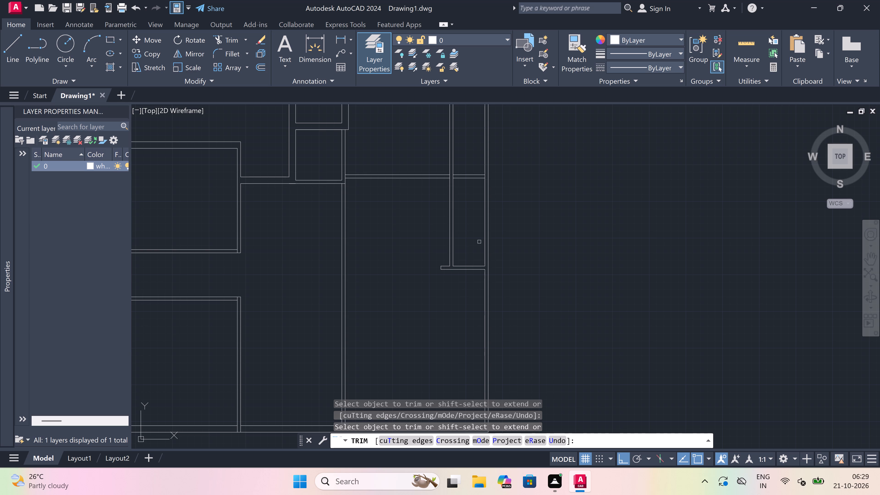
scroll(422, 317, "down", 1)
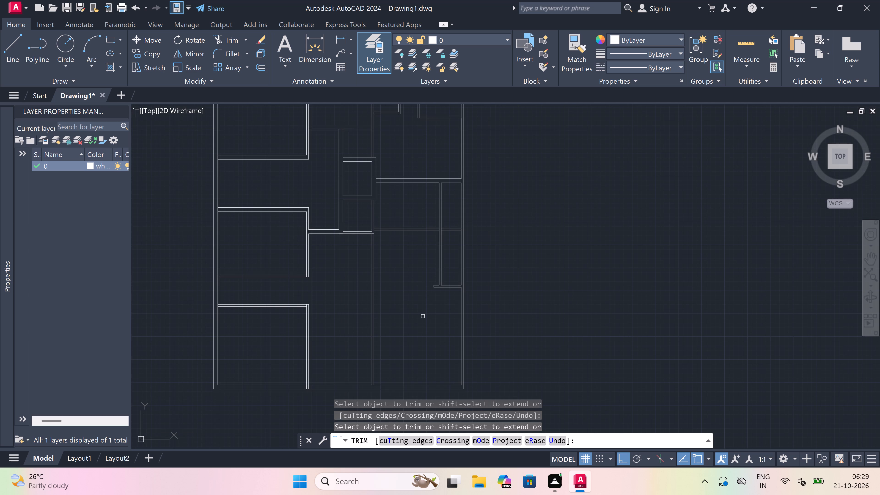
key("Escape")
Offset the short horizontal partition's lower line 5' downward.
scroll(423, 315, "down", 1)
scroll(423, 314, "up", 3)
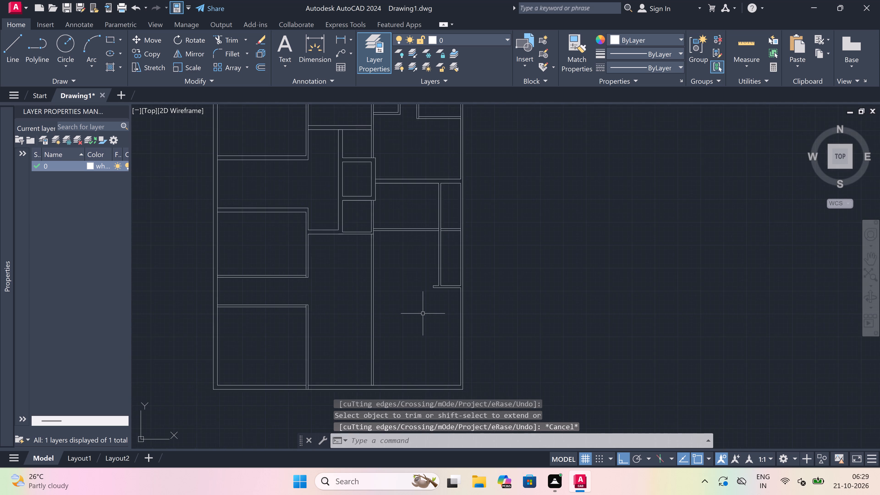
scroll(423, 313, "down", 2)
scroll(418, 330, "up", 1)
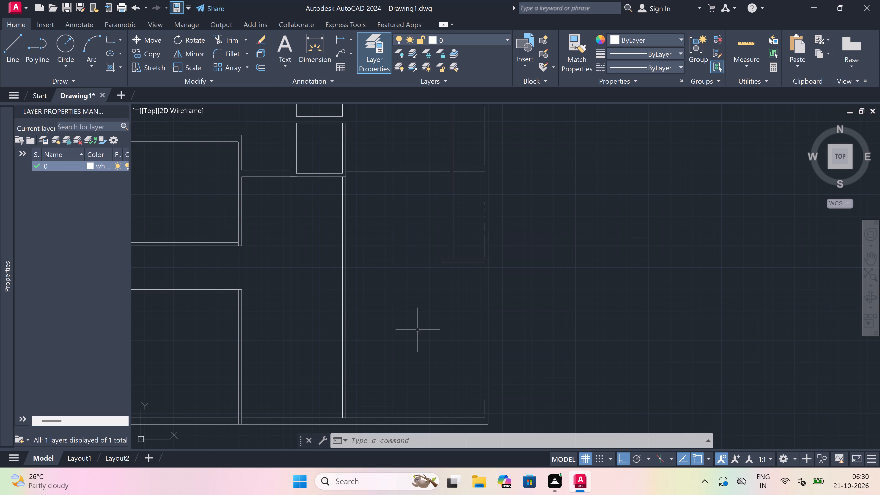
scroll(421, 254, "down", 2)
scroll(417, 270, "up", 2)
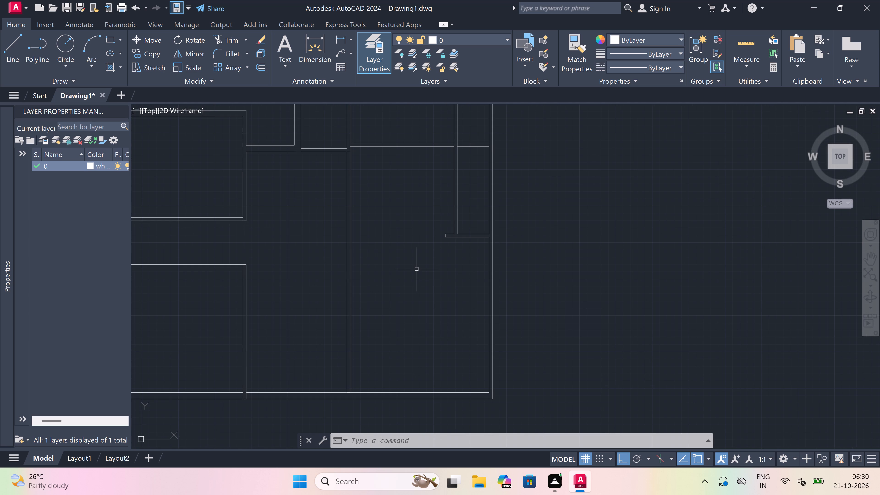
type("o")
key("space")
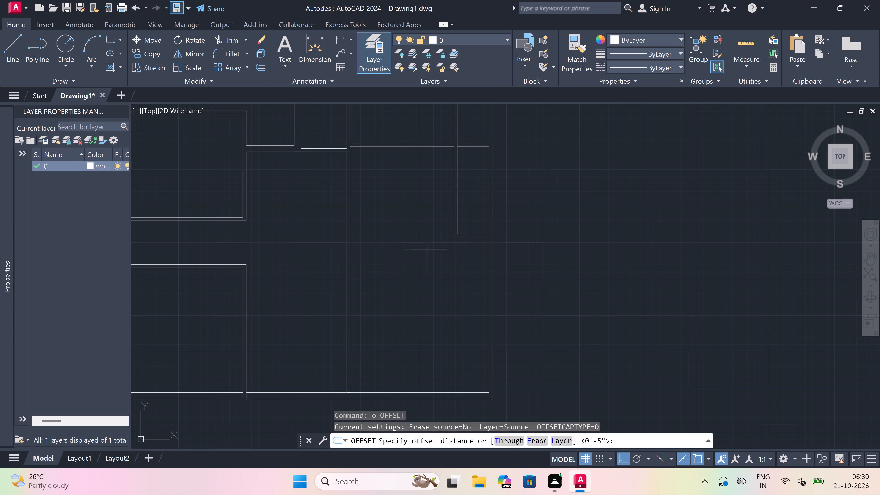
scroll(462, 223, "up", 1)
scroll(463, 247, "up", 2)
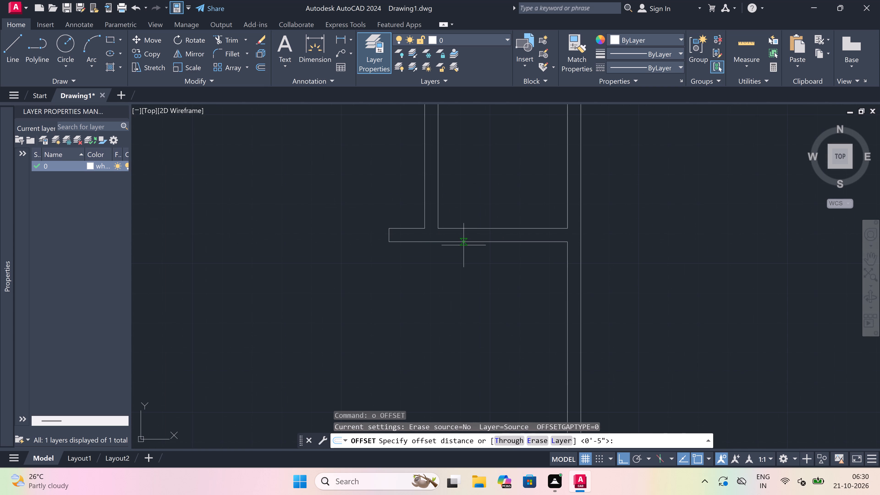
left_click(464, 242)
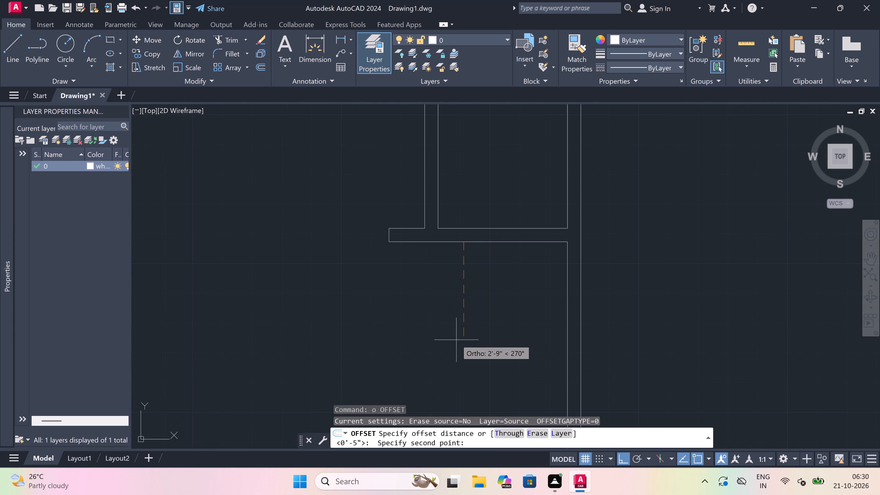
type("5'")
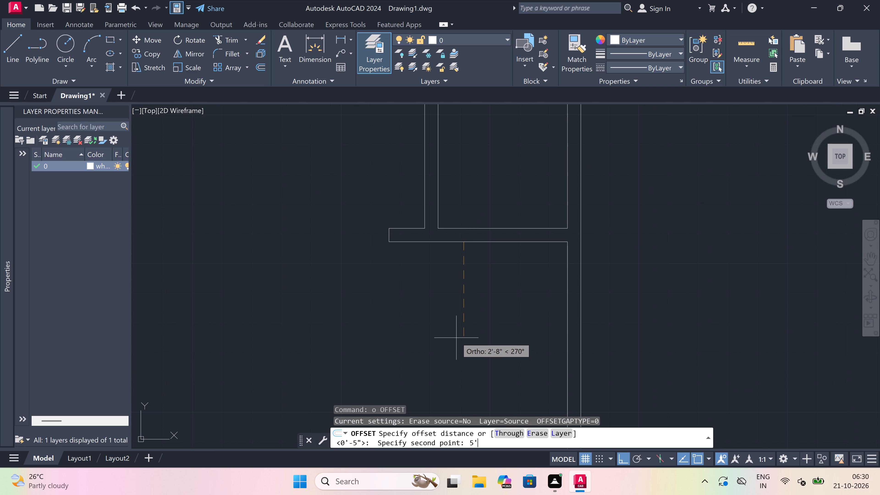
key("space")
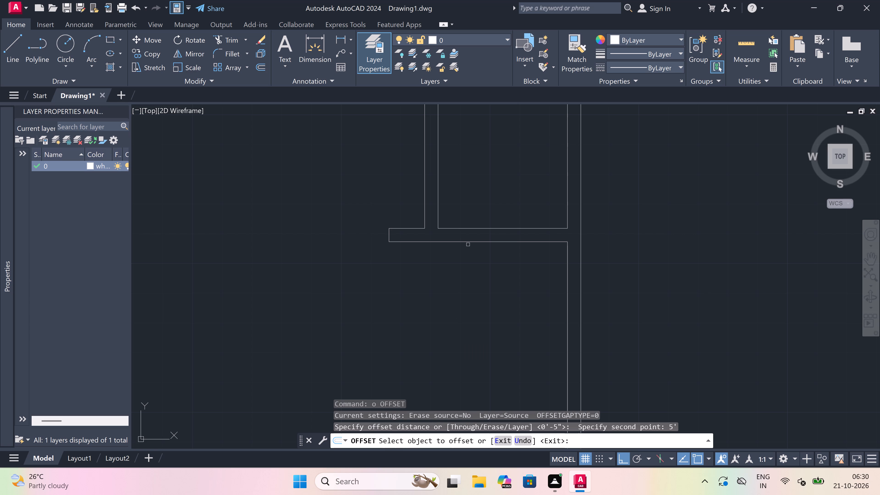
left_click_drag(468, 242, 468, 244)
left_click(477, 313)
key("Escape")
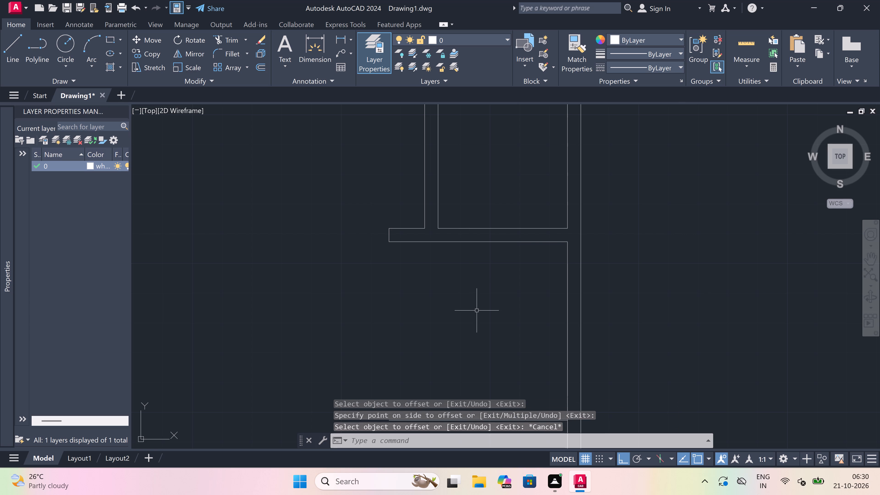
Offset the new horizontal line 4.5" downward to form a second short partition.
key("space")
scroll(453, 267, "down", 4)
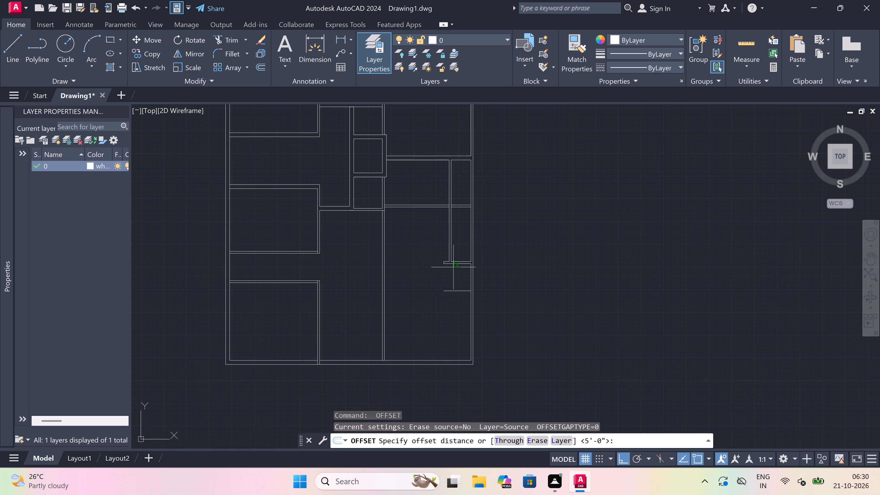
scroll(458, 297, "up", 3)
left_click(456, 278)
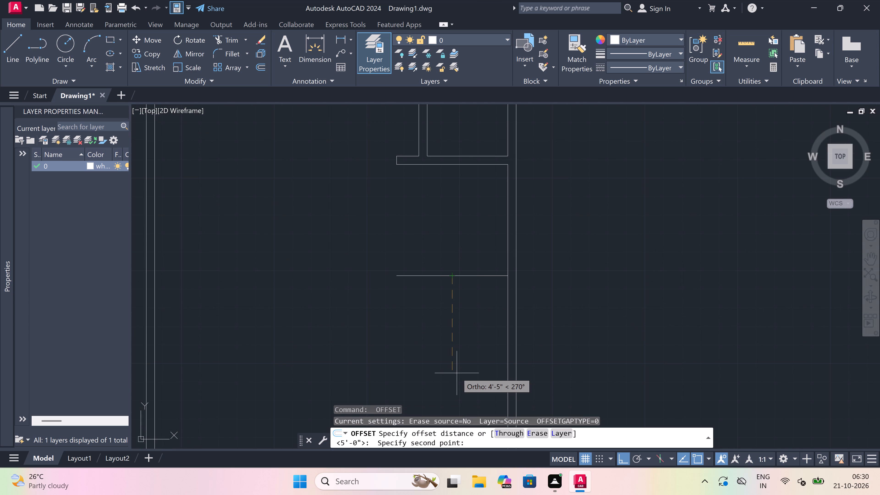
key("4")
type(".5")
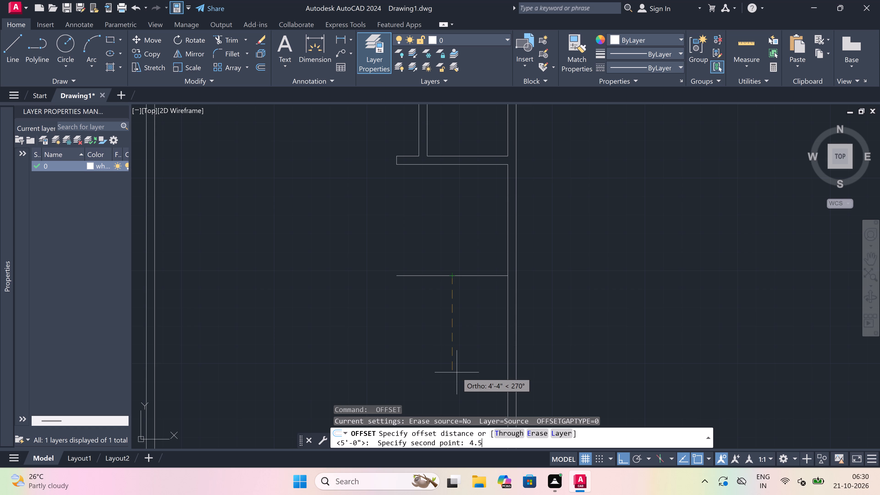
type("\"")
key("space")
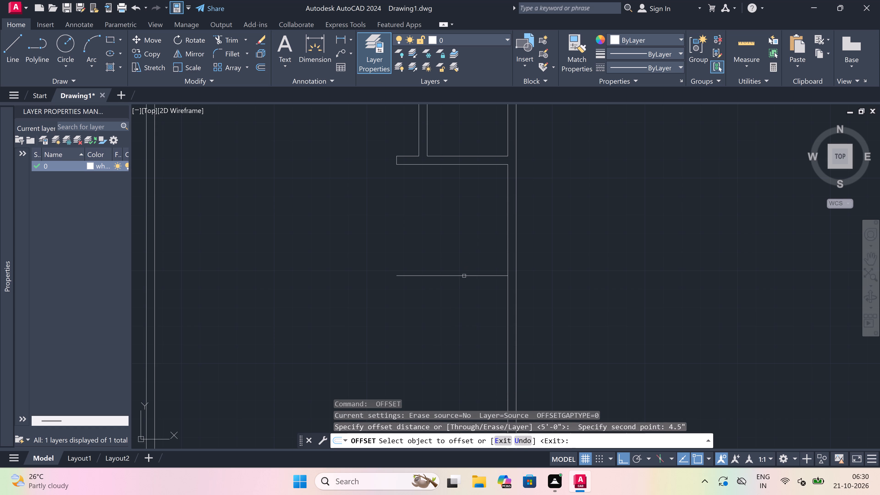
left_click_drag(464, 276, 464, 288)
left_click(463, 315)
key("Escape")
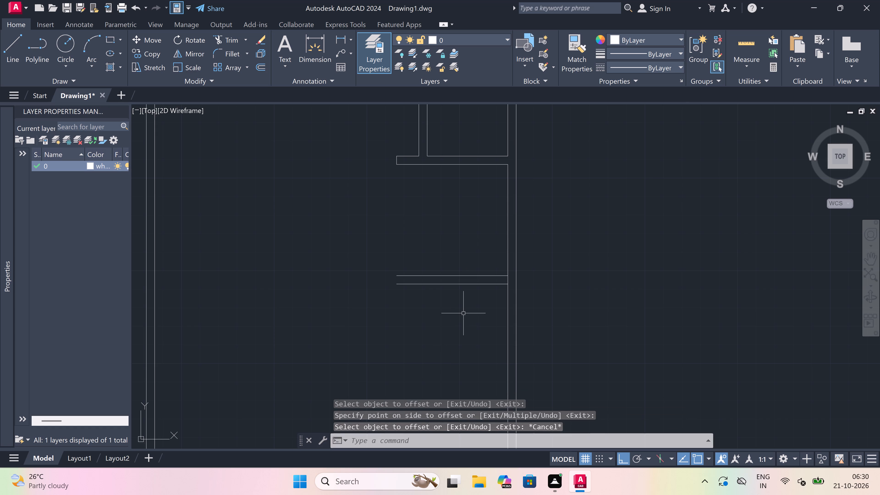
Start a new line.
type("l")
key("space")
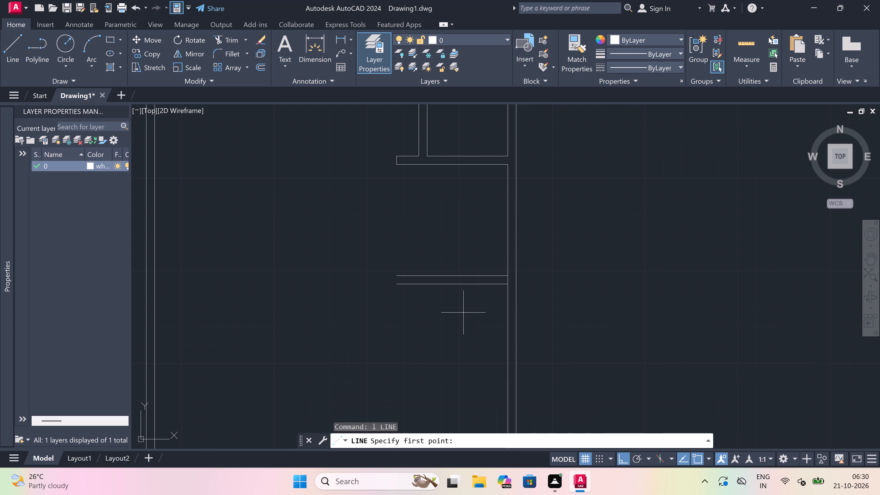
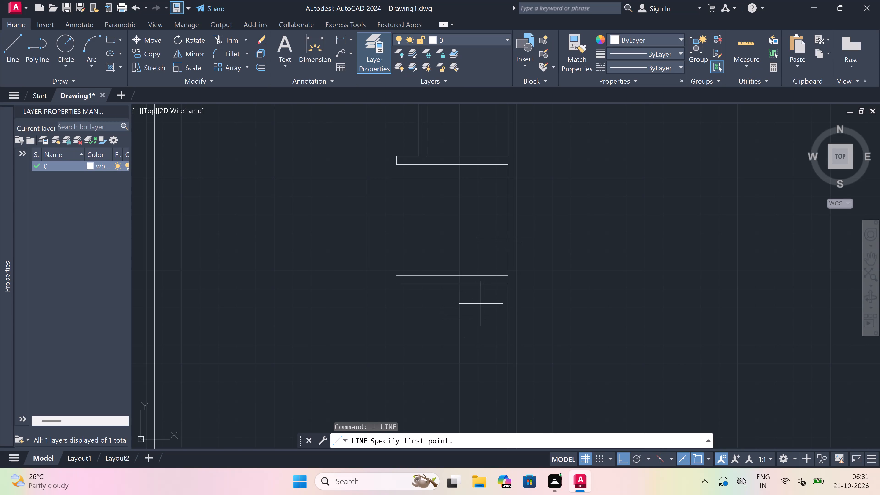
Draw the room's inner wall face: a 7'7.5" line west from the east wall at the lower partition, north, and back to the upper partition's lower corner.
scroll(498, 275, "up", 2)
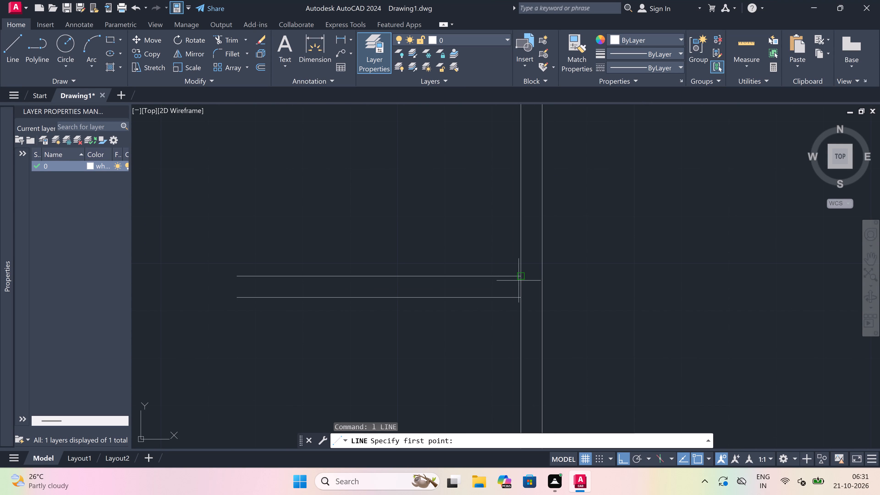
left_click(519, 278)
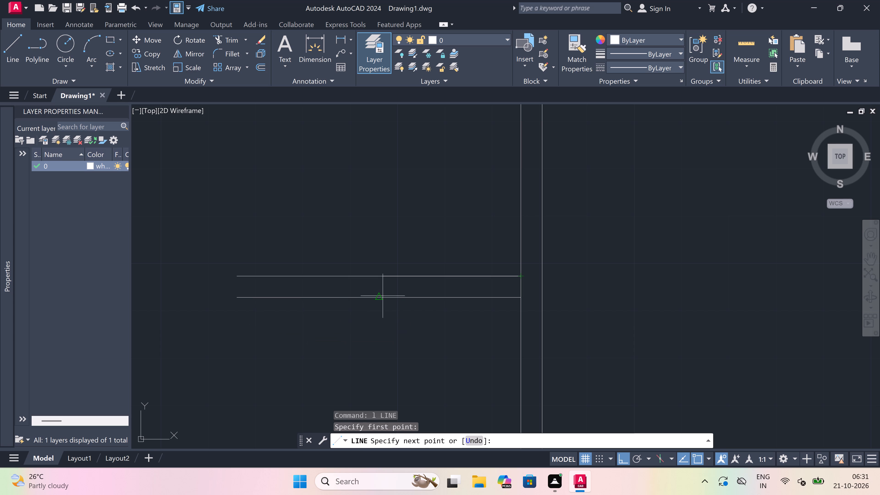
scroll(431, 290, "down", 5)
scroll(376, 288, "up", 3)
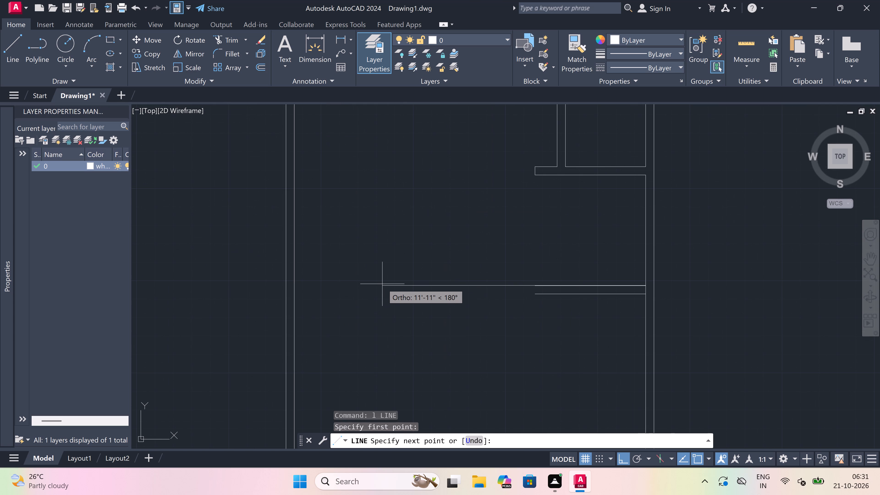
key("7")
key("apostrophe")
key("7")
type(".5")
key("shift+quotedbl")
key("space")
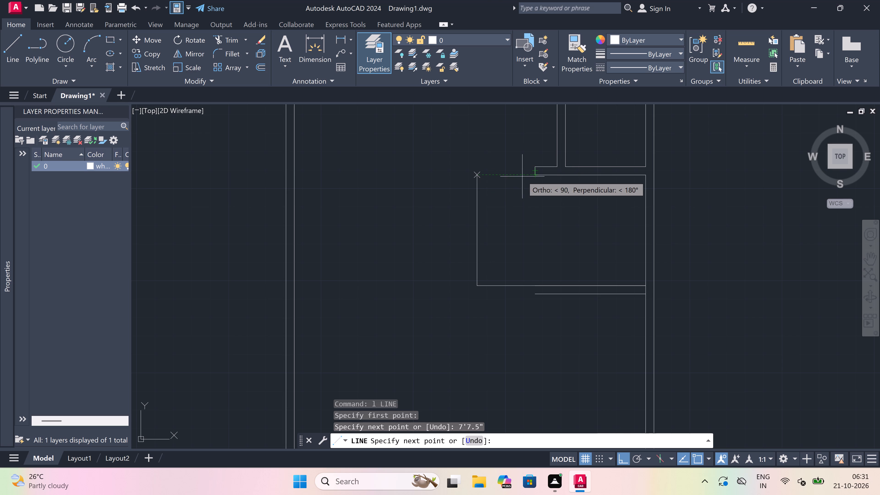
left_click_drag(477, 176, 480, 175)
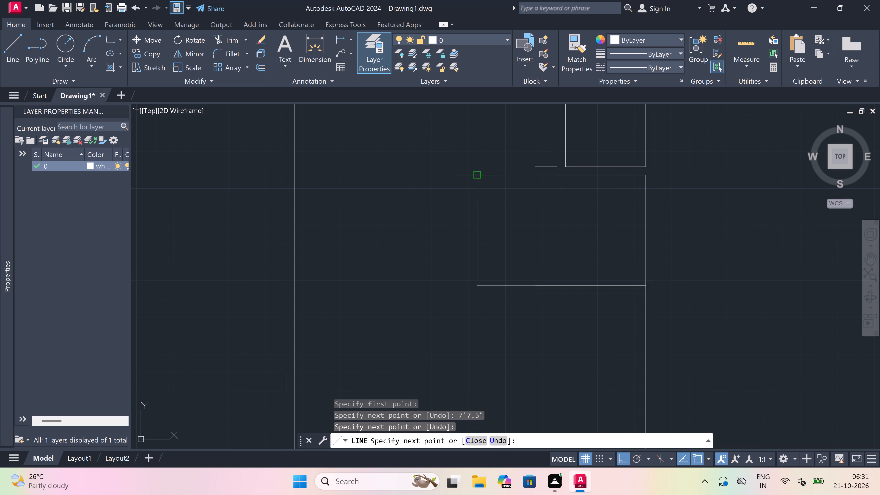
left_click(538, 176)
key("Escape")
Draw the outer wall face from the upper partition's top corner around the west side to the lower partition's bottom line, with 4.5" offsets at both corners.
key("space")
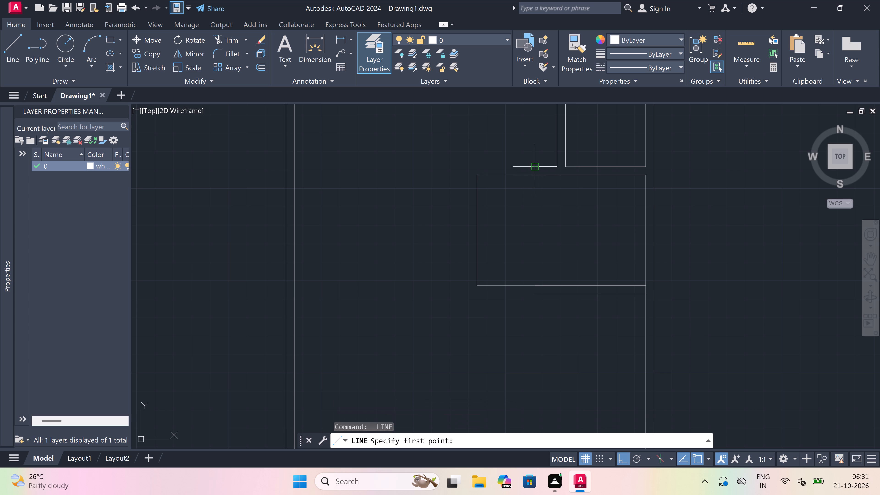
left_click(533, 162)
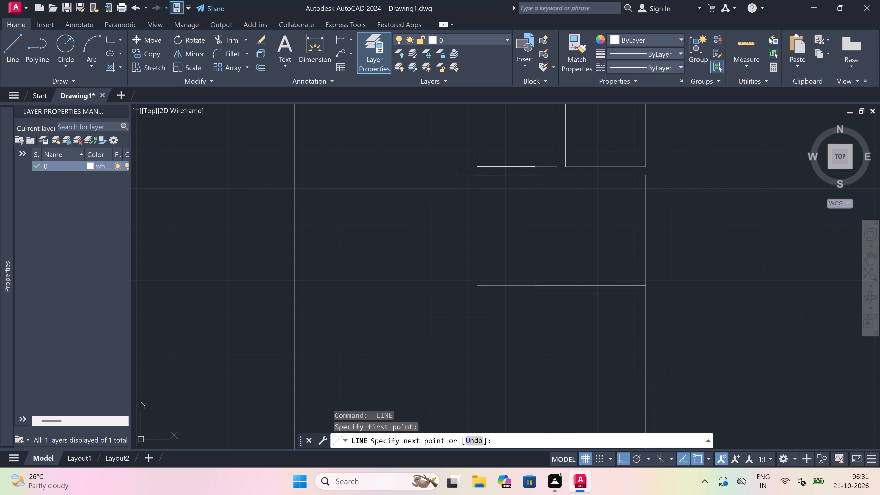
left_click(478, 165)
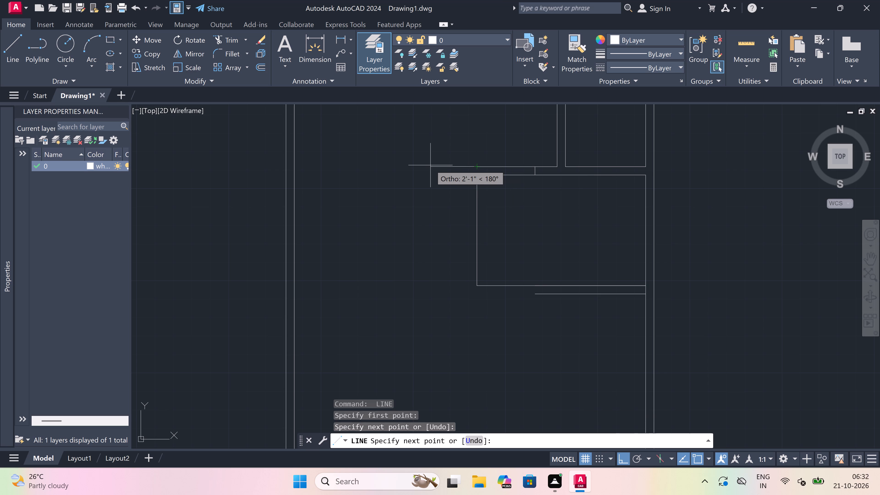
type("4.5\"")
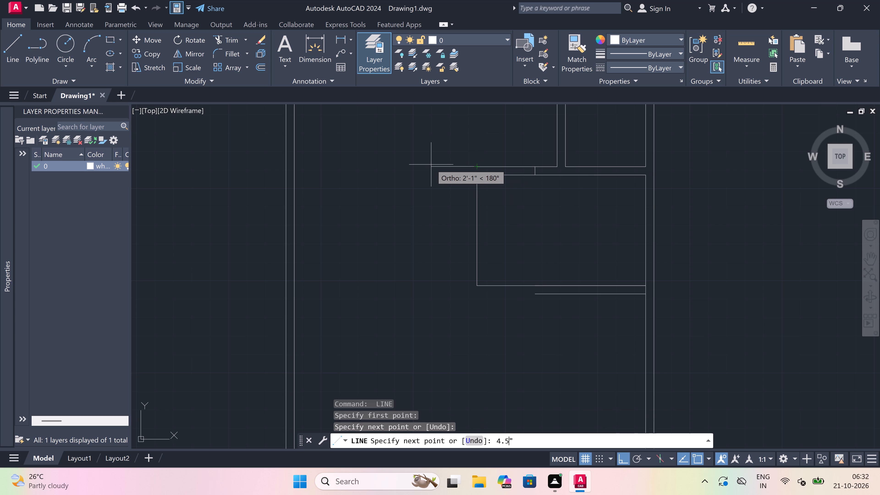
key("space")
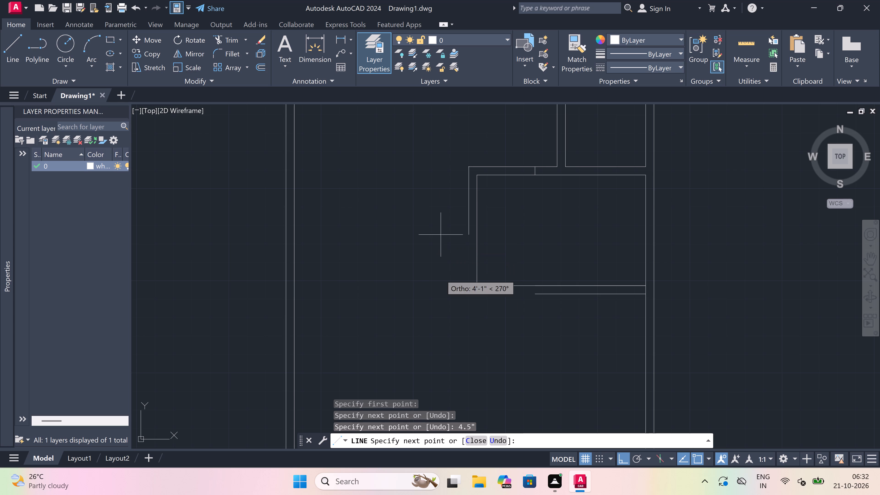
scroll(462, 294, "up", 3)
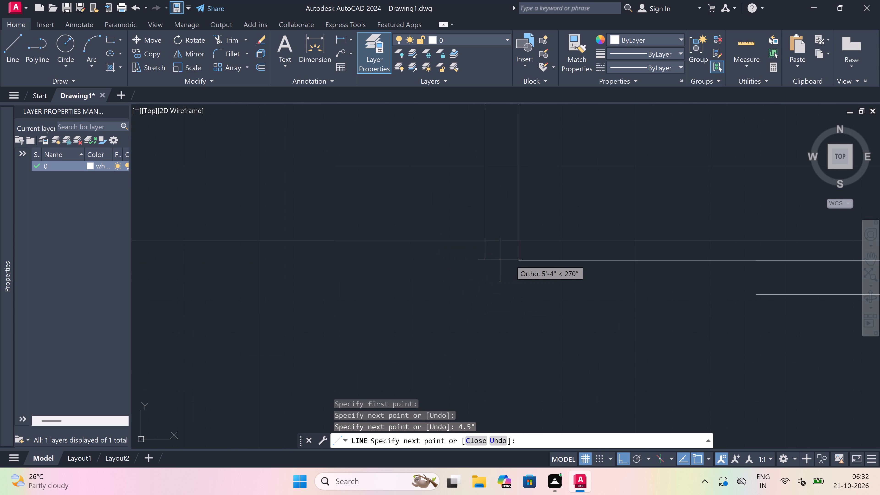
left_click(485, 264)
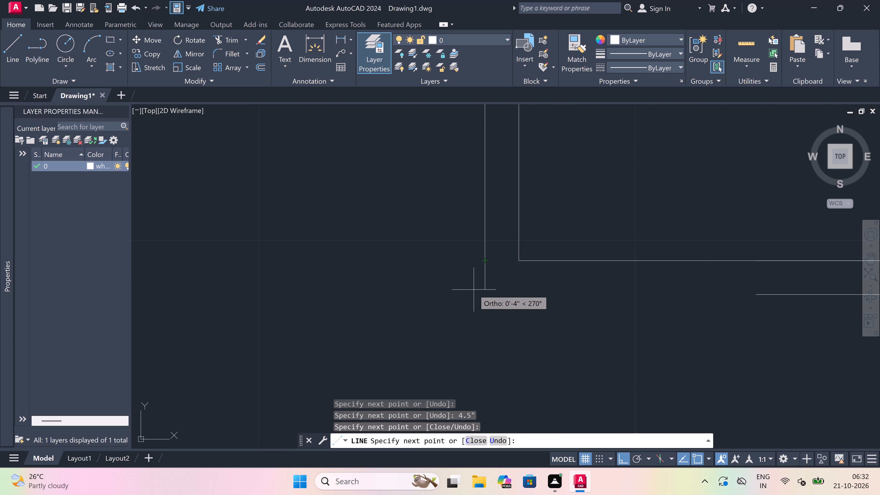
type("4.5\"")
key("space")
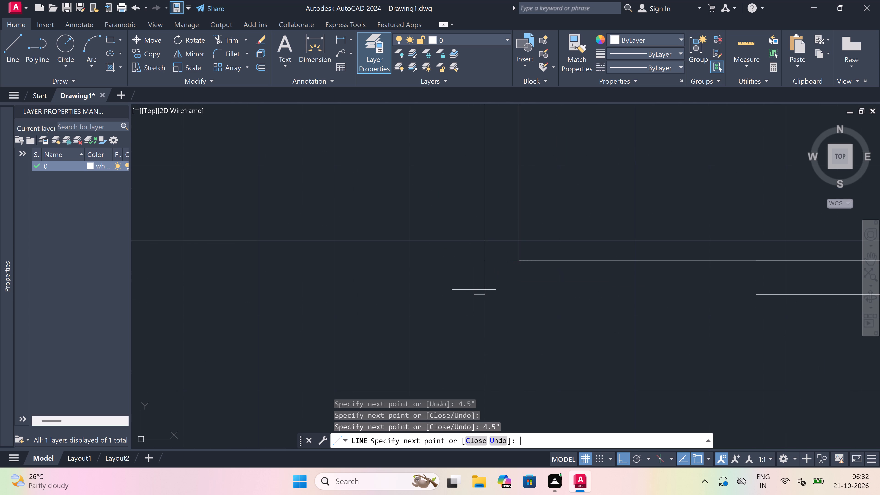
double_click(769, 296)
key("Escape")
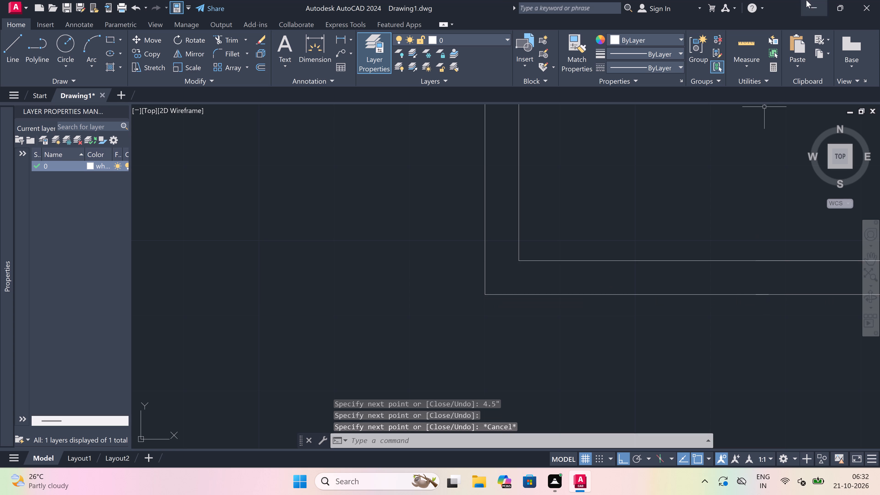
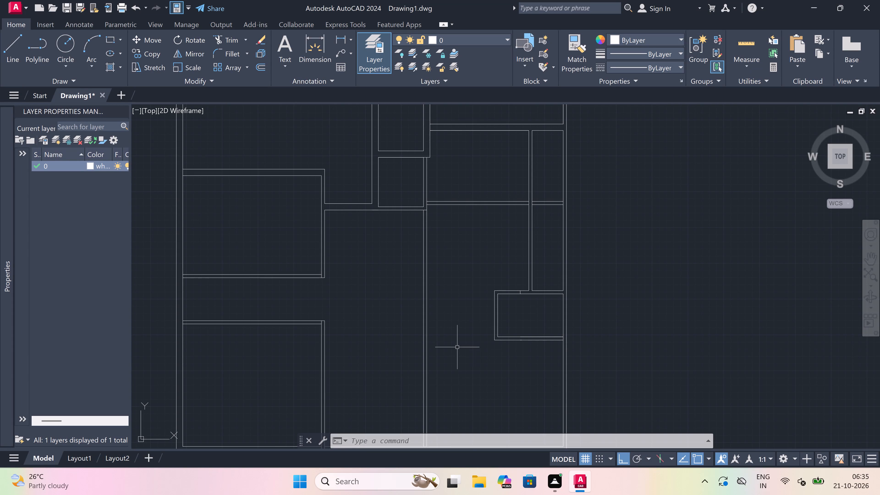
Trim away the short leftover line crossing the upper partition of the small room on the east wall.
scroll(466, 340, "down", 4)
scroll(471, 356, "up", 3)
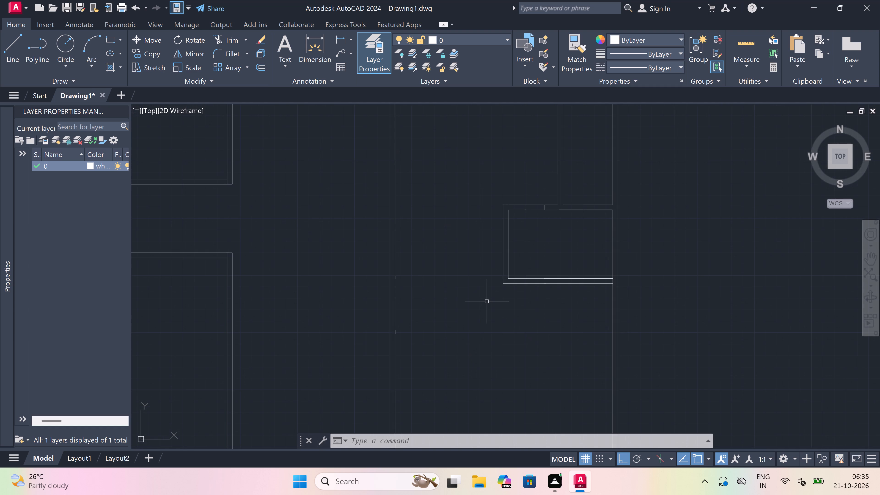
key("t")
key("r")
key("space")
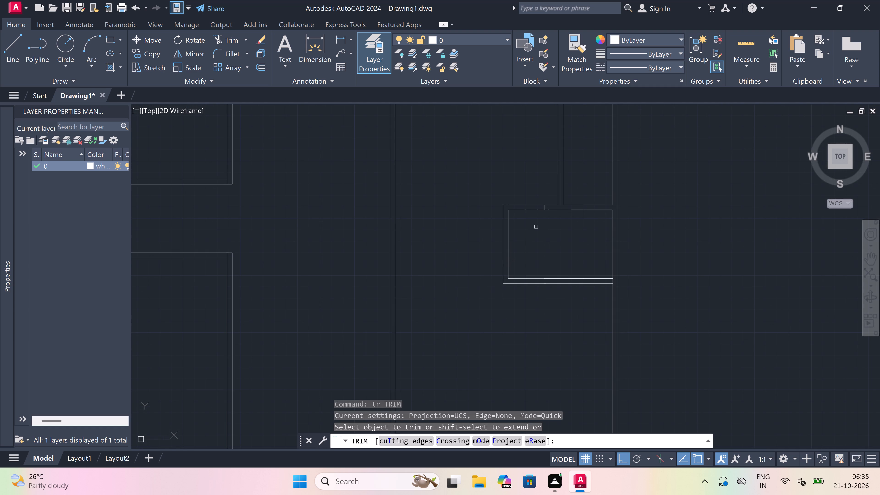
scroll(538, 216, "up", 2)
scroll(543, 184, "up", 2)
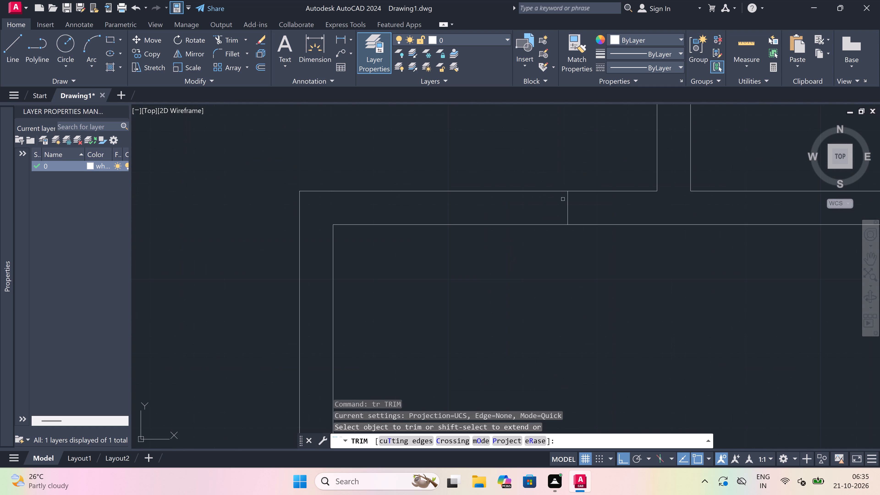
left_click(569, 203)
key("Escape")
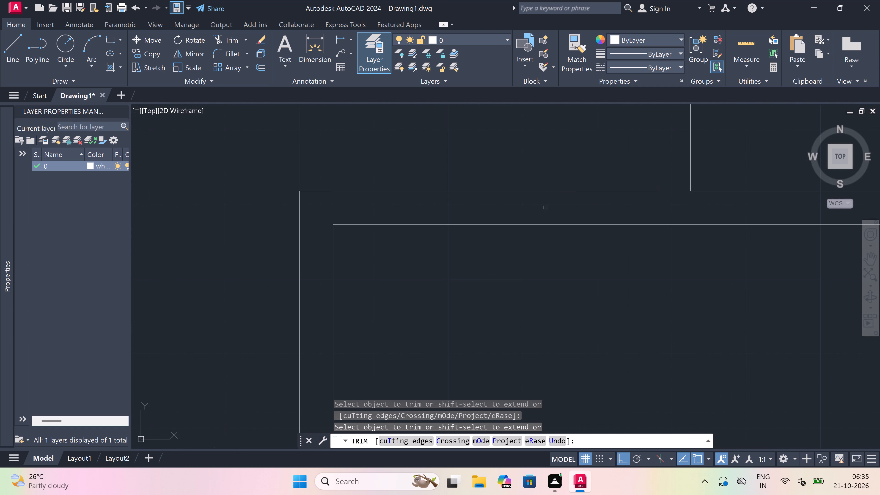
Draw lines from the middle wall's east face, level with the east room's top: 4'6" east, 5' south, and west back to the wall.
scroll(542, 200, "down", 6)
scroll(541, 226, "up", 1)
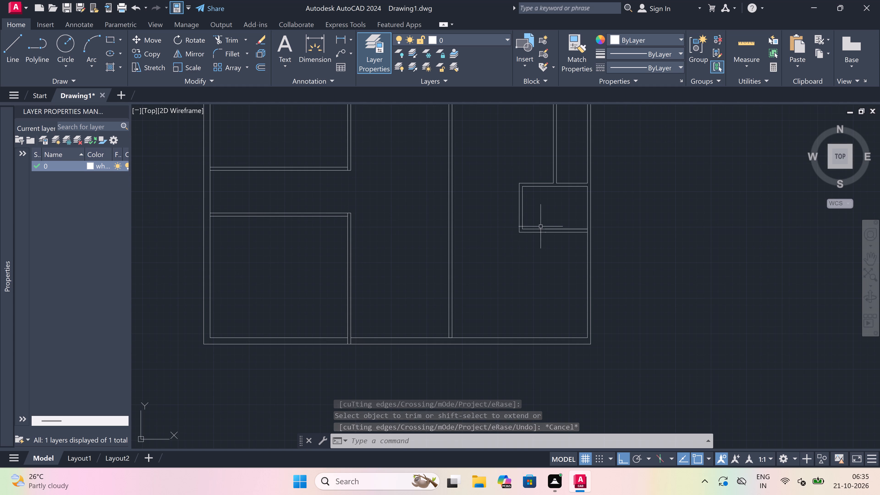
scroll(539, 228, "down", 3)
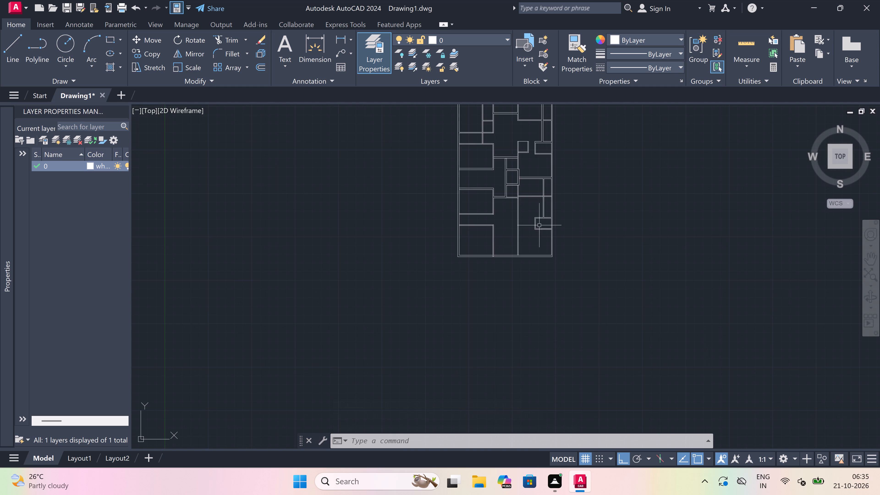
scroll(529, 208, "up", 3)
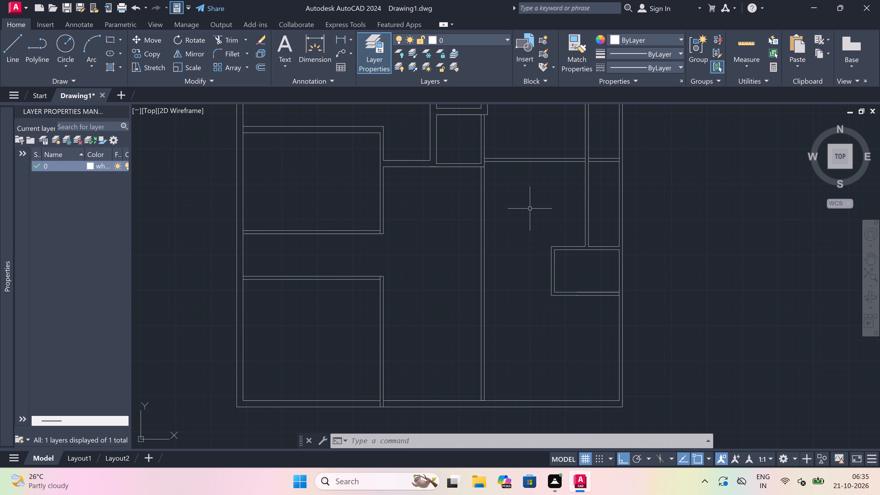
scroll(531, 210, "down", 2)
scroll(525, 223, "up", 3)
key("l")
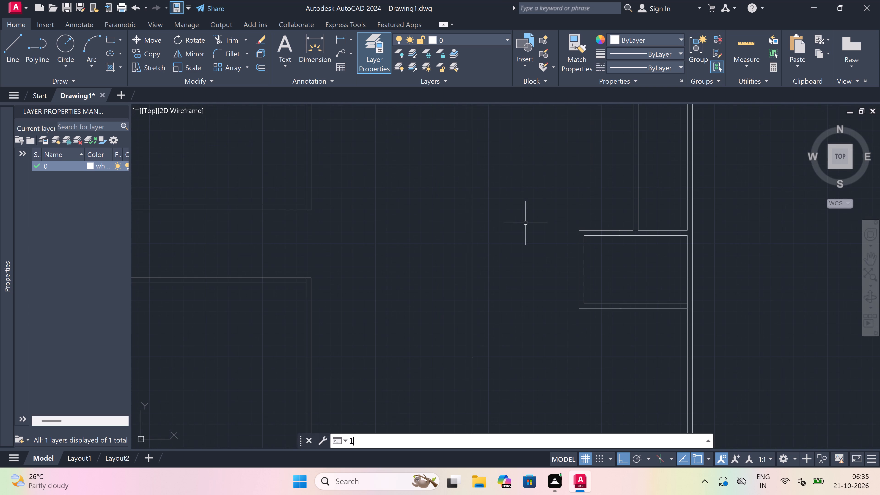
key("space")
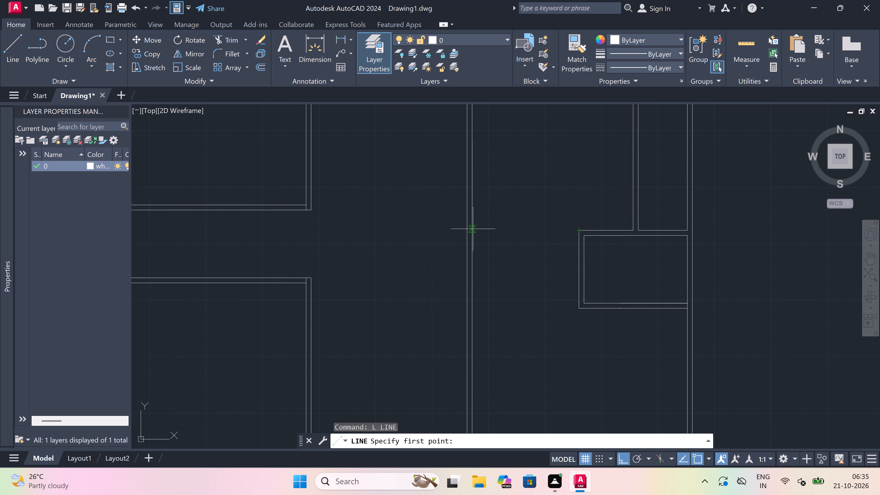
double_click(473, 230)
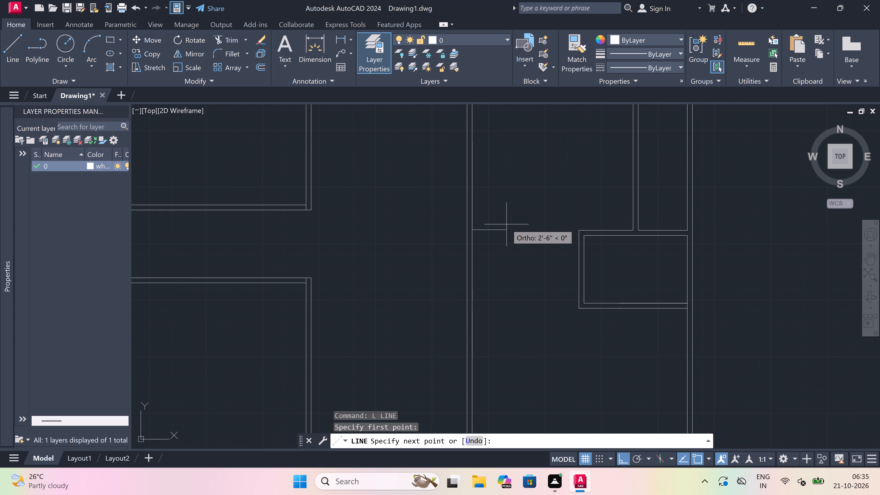
type("4'6\"")
key("space")
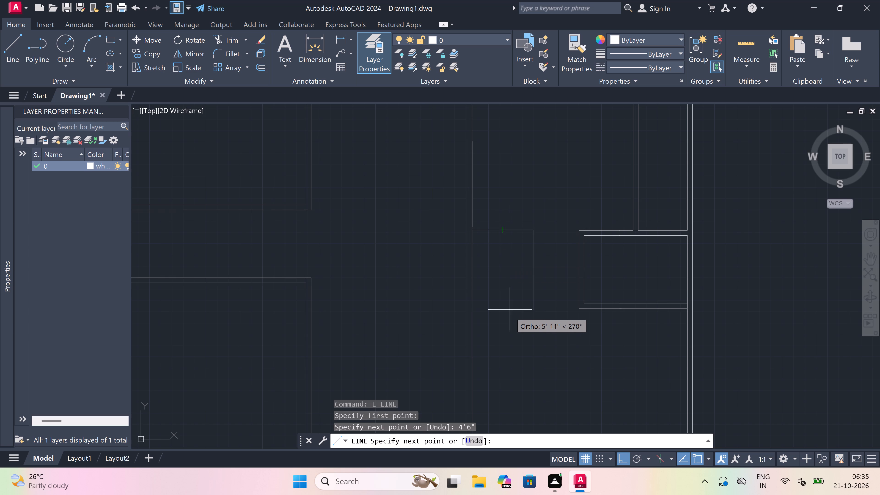
type("5'")
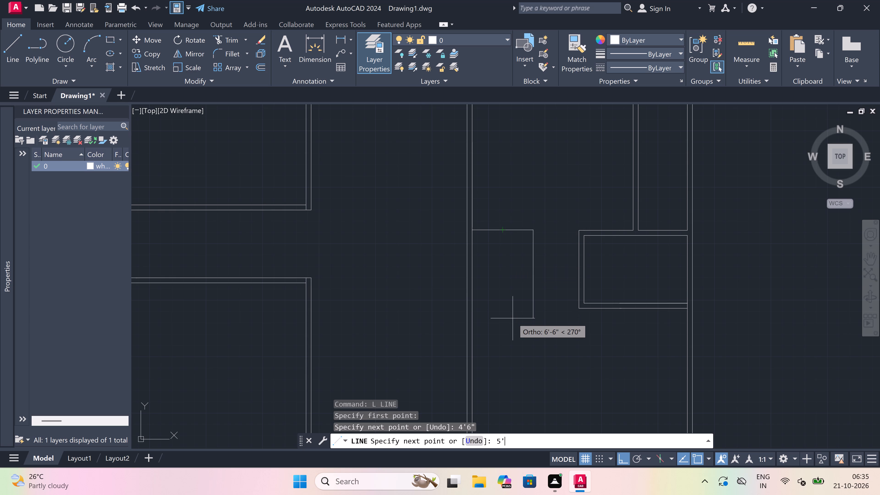
key("space")
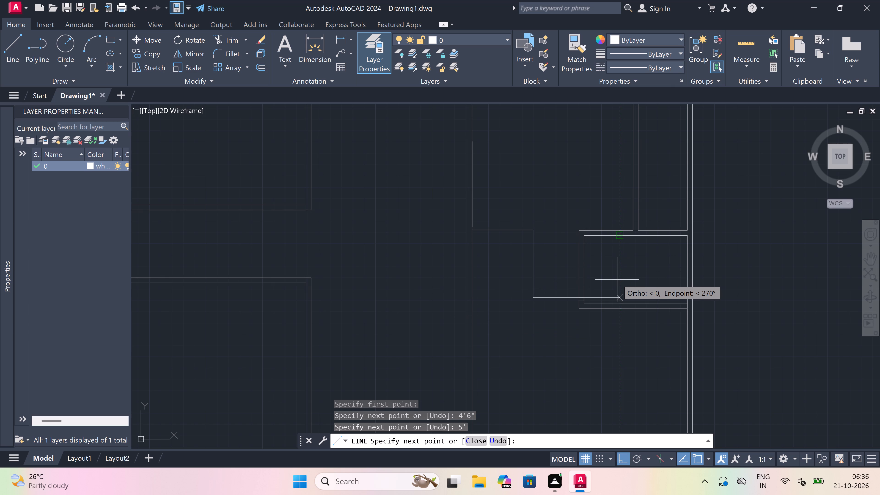
scroll(475, 300, "up", 3)
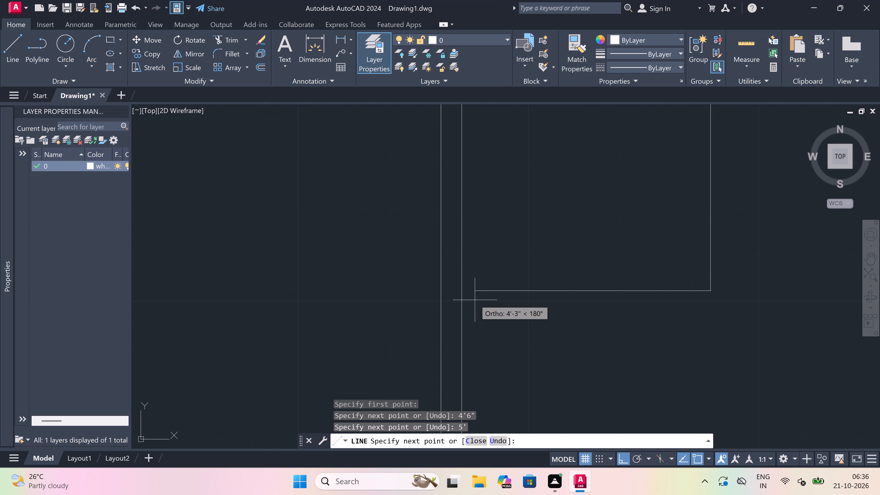
left_click(459, 294)
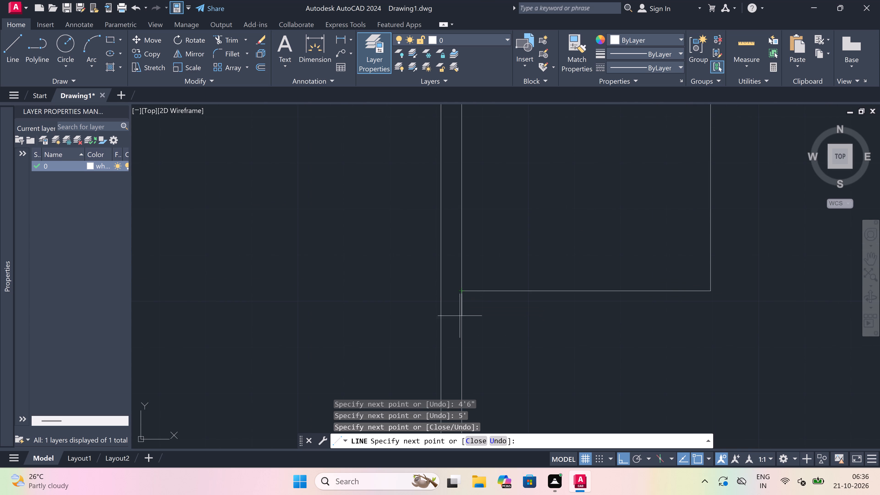
Continue with a 4.5" segment south along the middle wall's face from the new outline's lower corner, and end the line there.
key("5")
key("BackSpace")
type("4.5")
key("shift+quotedbl")
key("space")
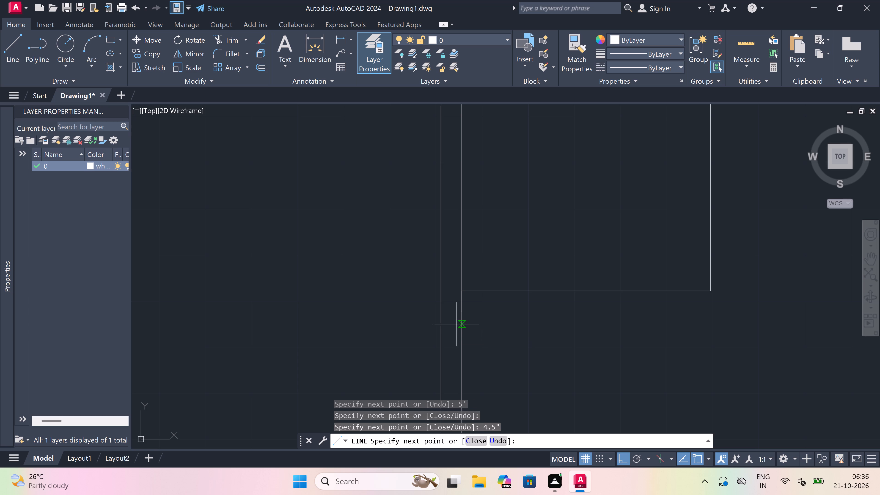
scroll(550, 304, "down", 3)
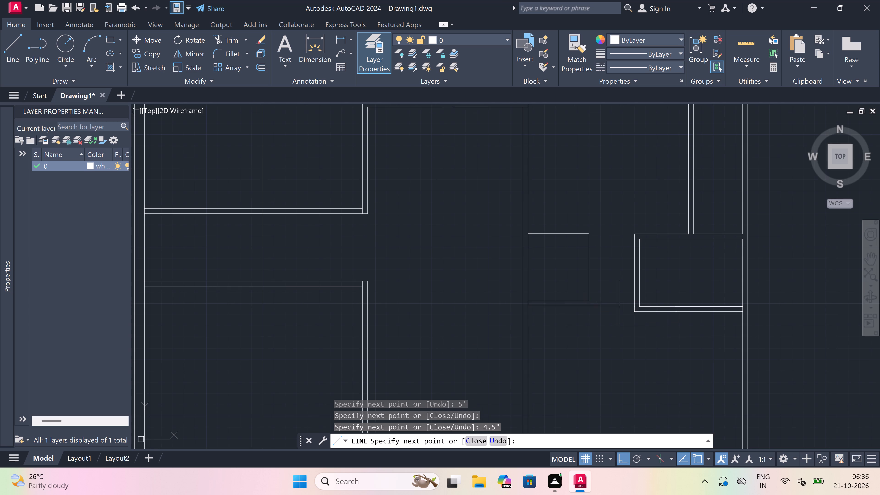
scroll(629, 302, "up", 3)
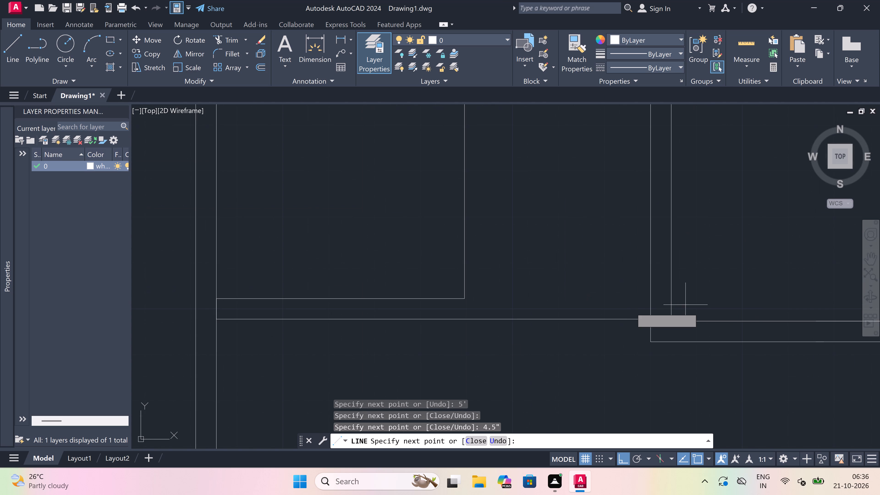
scroll(464, 327, "down", 2)
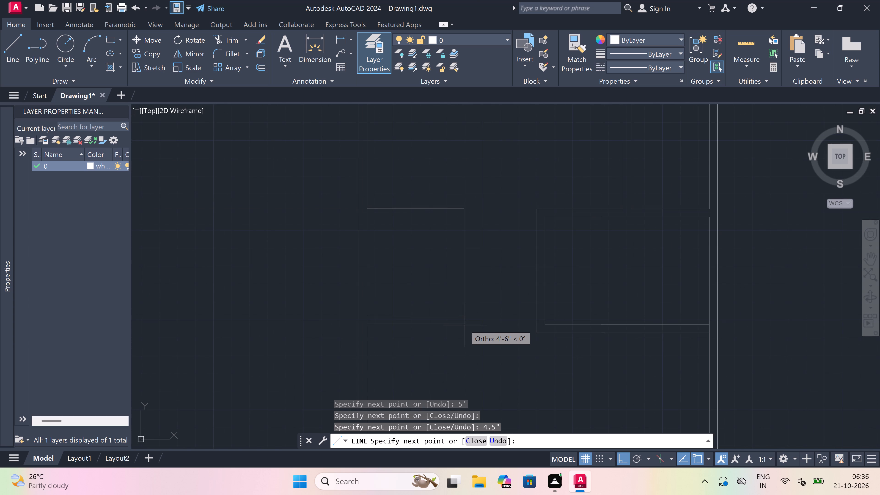
key("Escape")
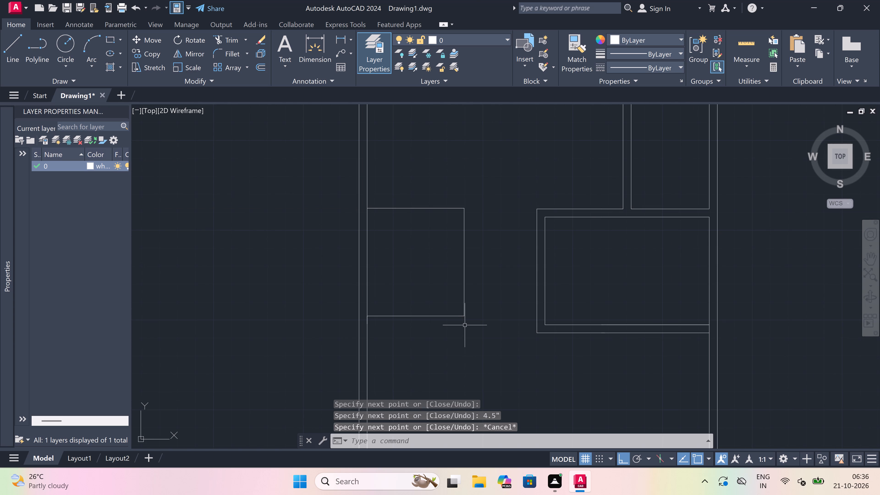
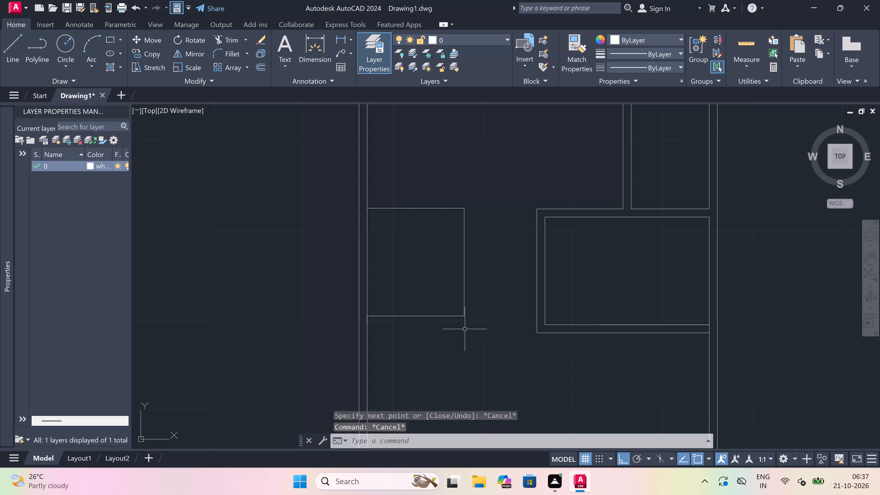
Draw a 5' line south along the east wall's inner face from the east room's upper inner corner, and end the line.
type("l")
key("space")
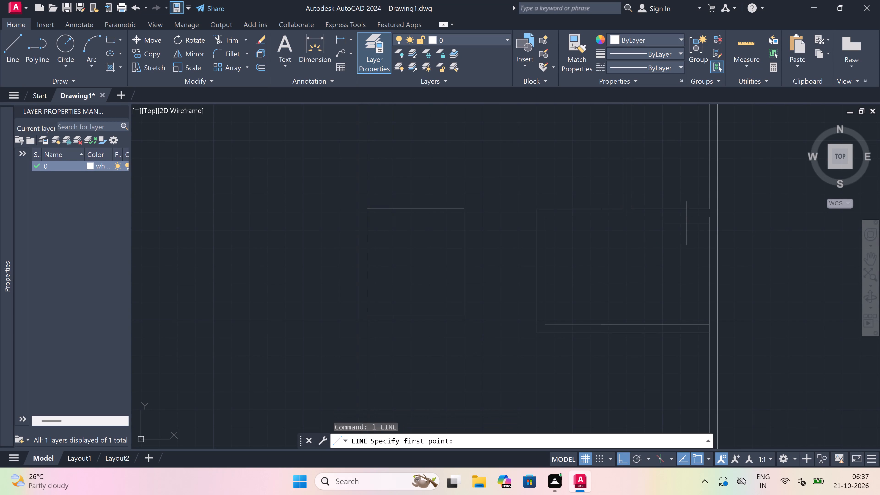
left_click(711, 218)
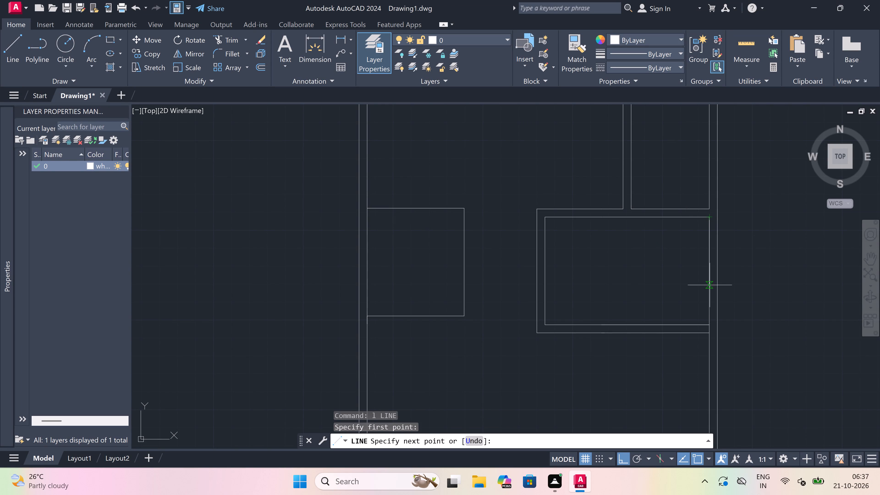
type("5'")
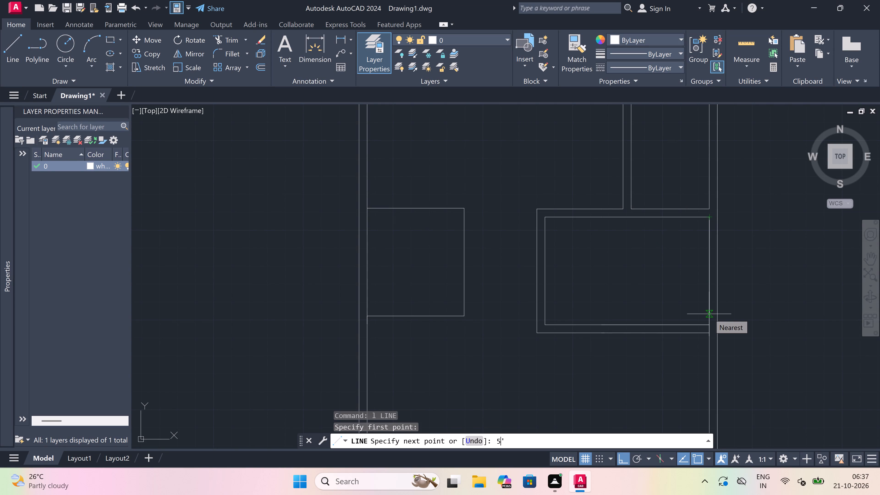
key("space")
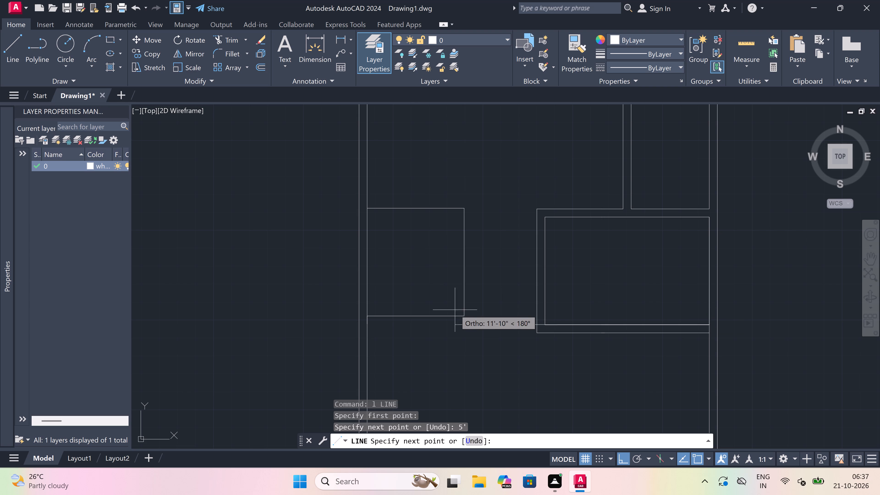
key("Escape")
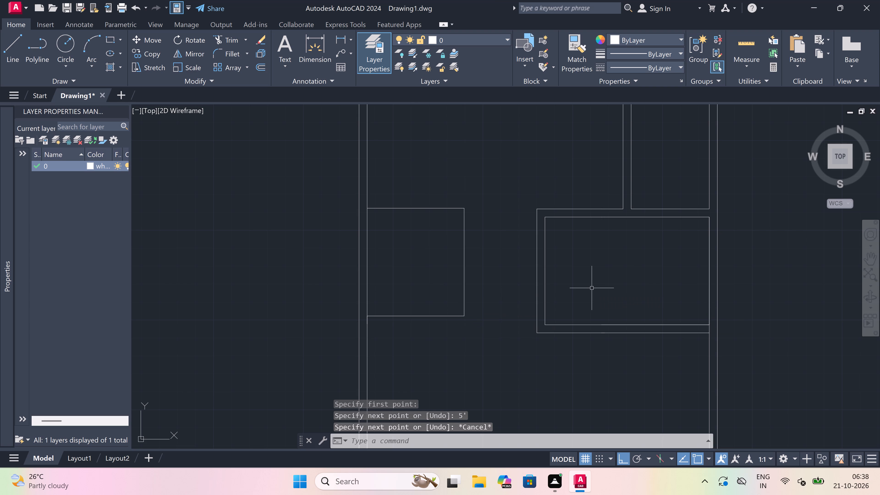
Draw lines from the east room's upper-west inner corner: west to the middle wall, 5' south, east to align with the outline's corner, and north to the first line.
type("l")
key("space")
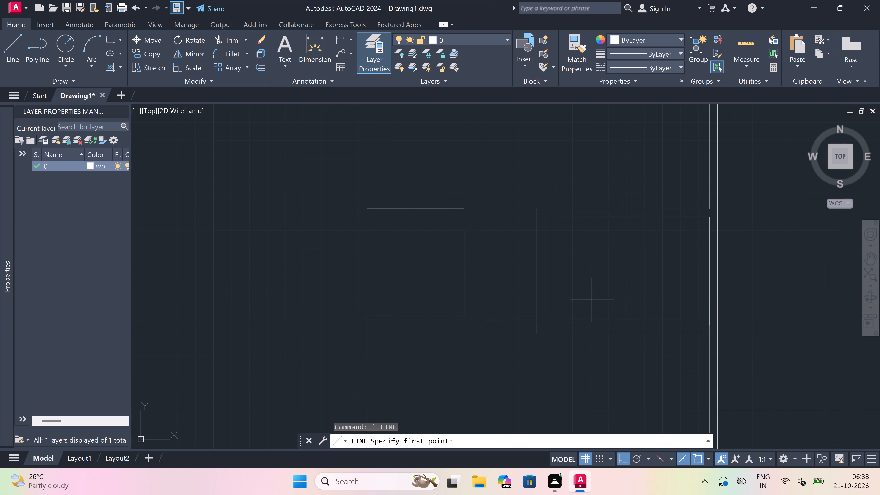
left_click(542, 217)
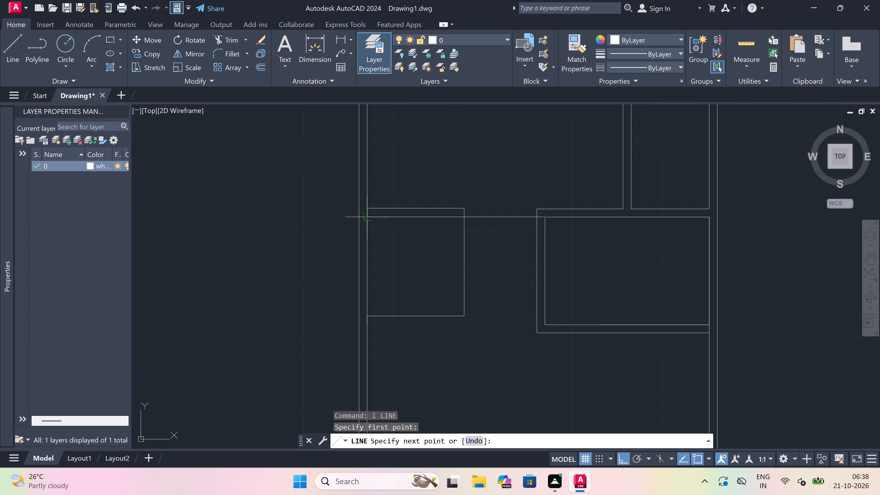
left_click(368, 218)
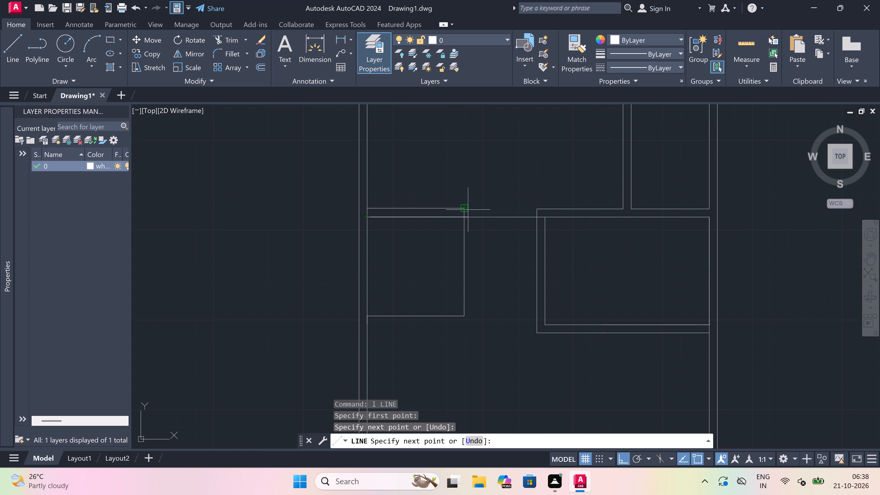
type("5'")
key("space")
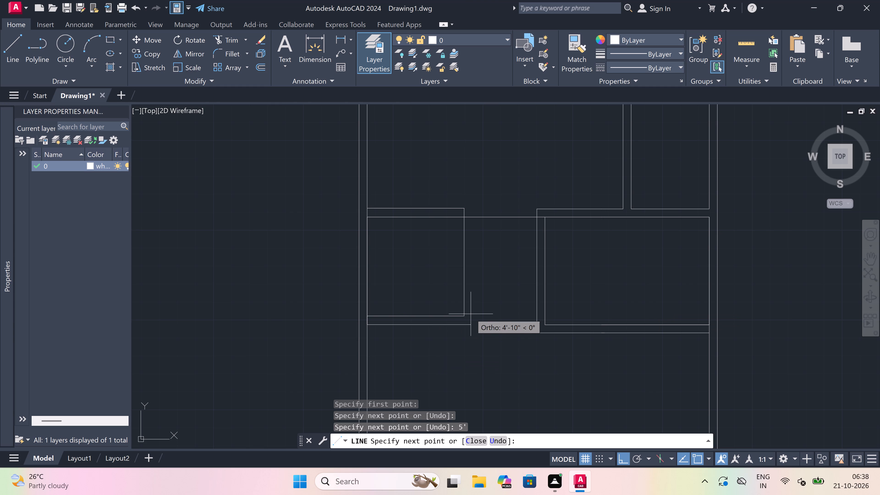
scroll(468, 323, "up", 3)
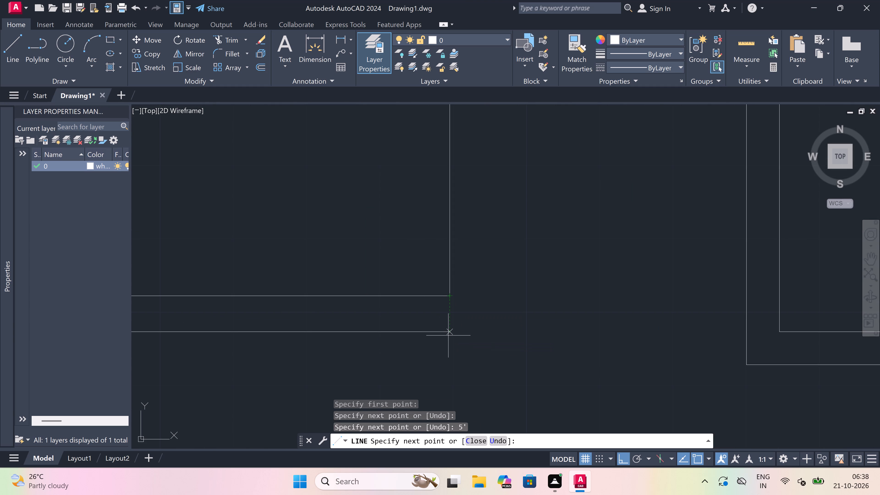
left_click(448, 335)
scroll(448, 335, "down", 2)
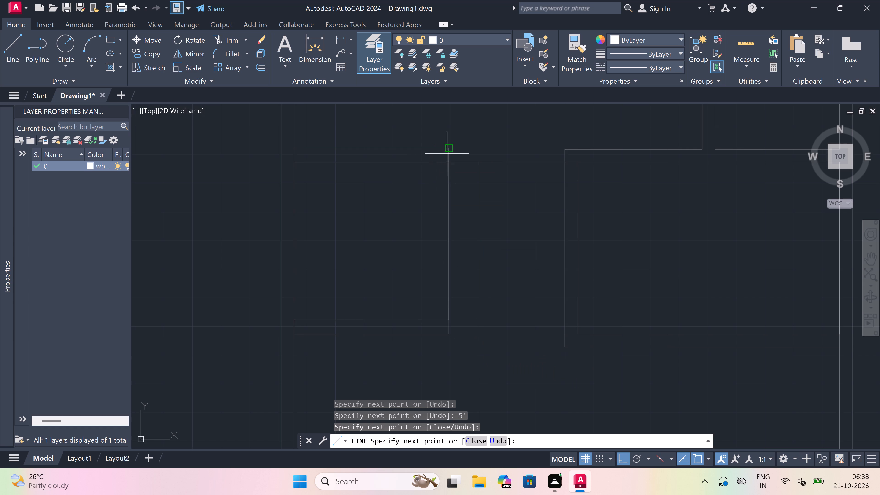
left_click(451, 162)
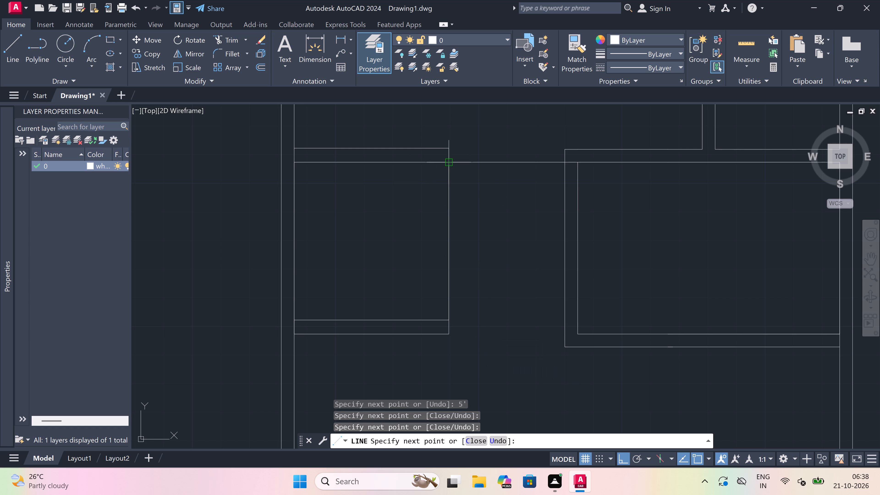
key("Escape")
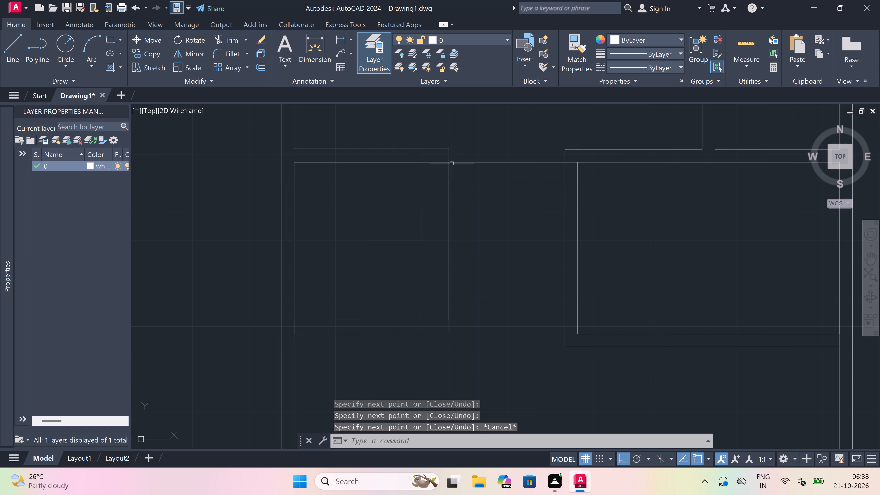
Trim away the guide line between the two small rooms and the original lower line of the middle-wall room.
type("tr")
key("space")
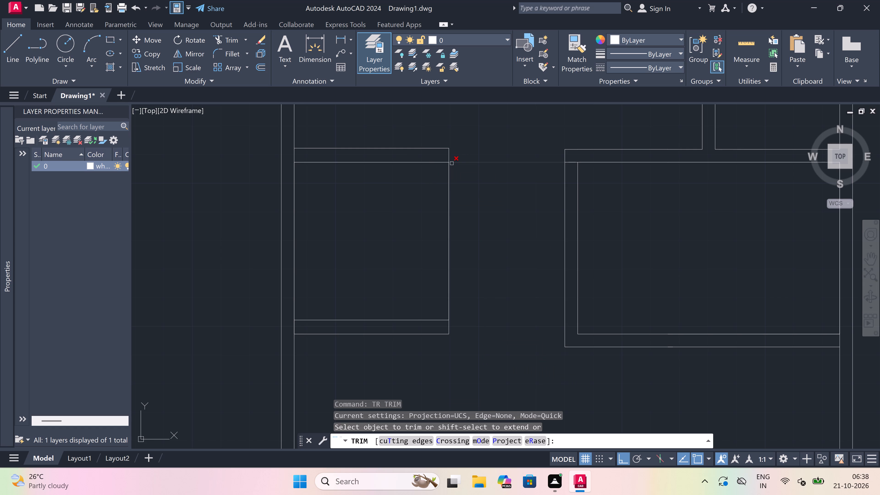
left_click(464, 164)
left_click(467, 157)
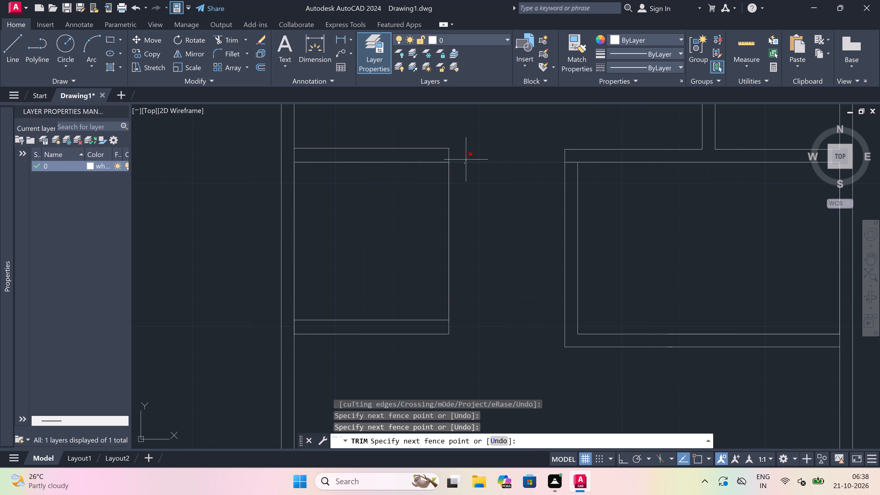
left_click(437, 318)
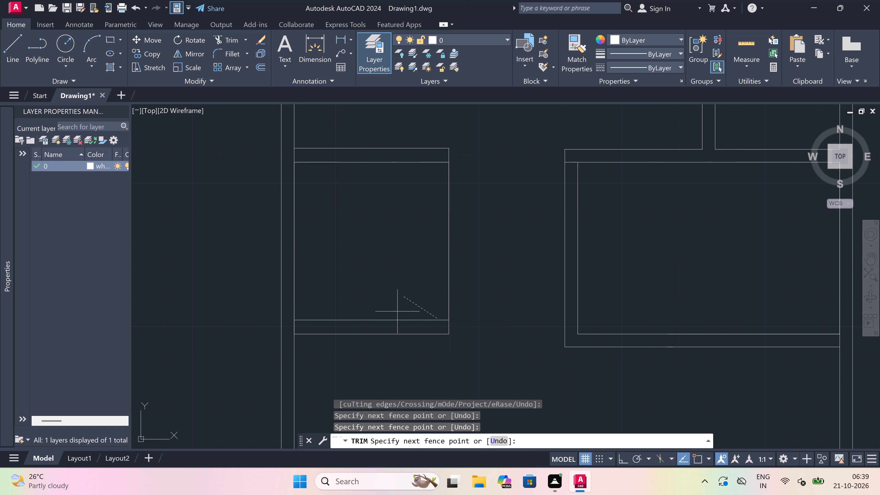
left_click(401, 322)
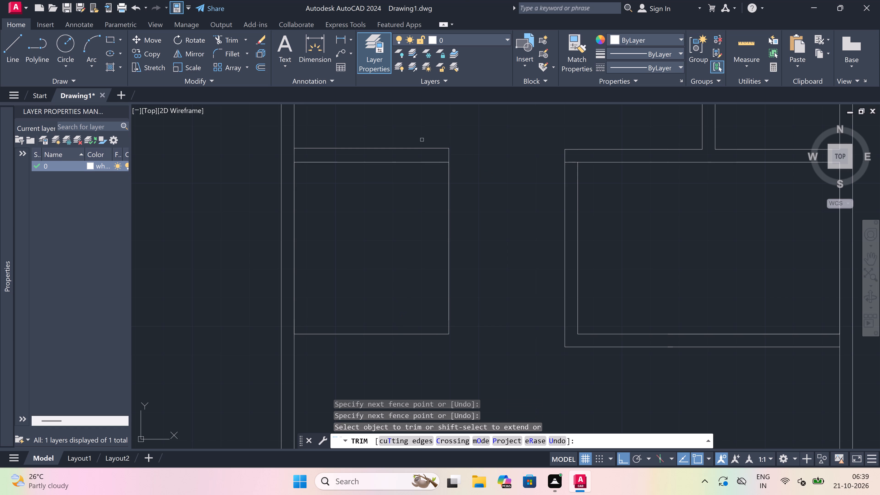
Trim the short vertical piece across the middle-wall room's upper partition and the overlapping duplicate of the room's east line.
scroll(447, 158, "up", 3)
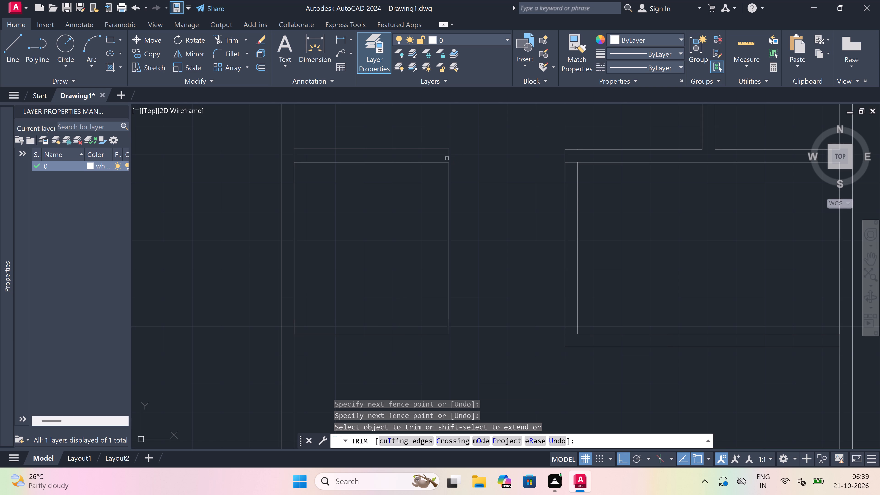
scroll(447, 157, "up", 1)
left_click(448, 157)
left_click(478, 154)
scroll(478, 154, "down", 5)
scroll(471, 176, "up", 2)
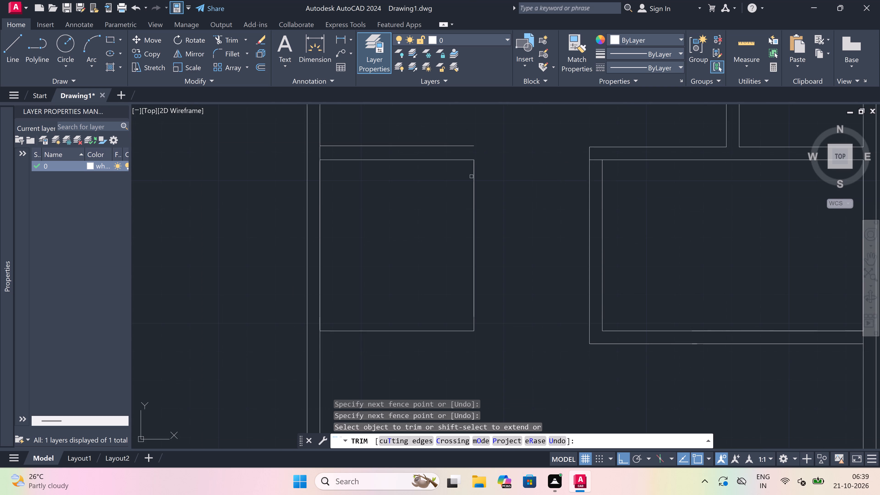
left_click(476, 175)
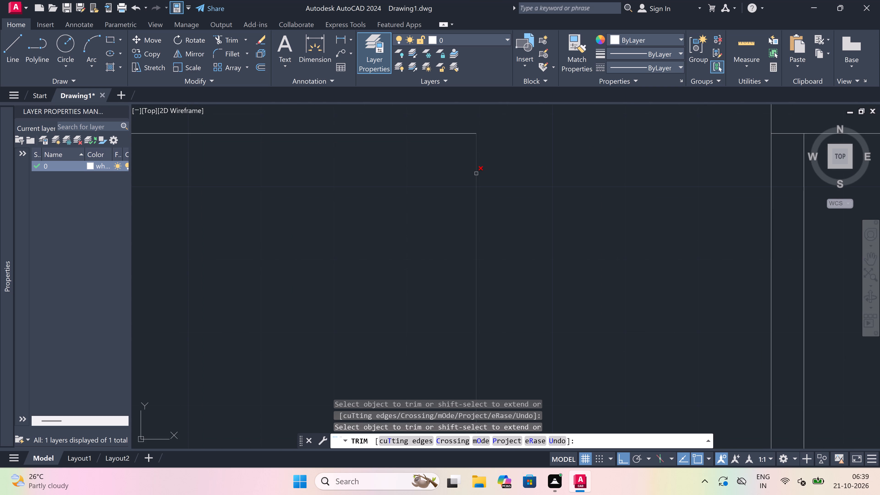
key("Escape")
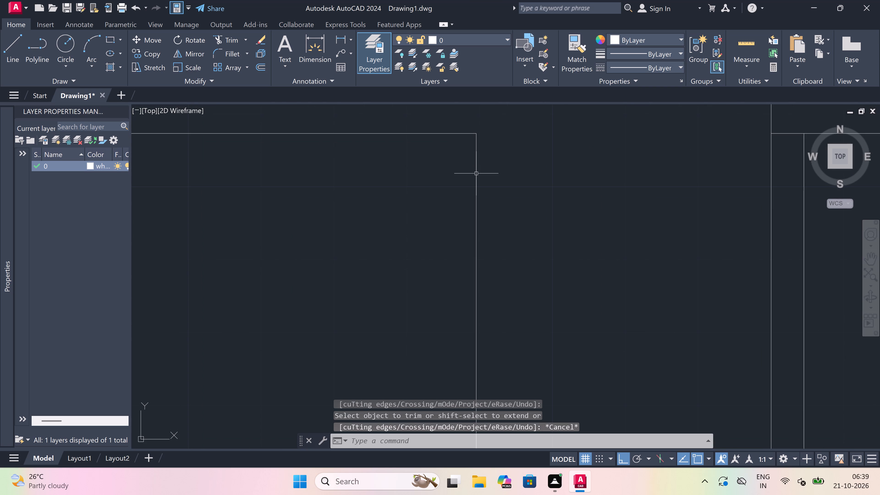
Draw the east partition's outer face: 4.5" east from the upper outer line's end, then south to level with the room's lower line.
type("l")
key("space")
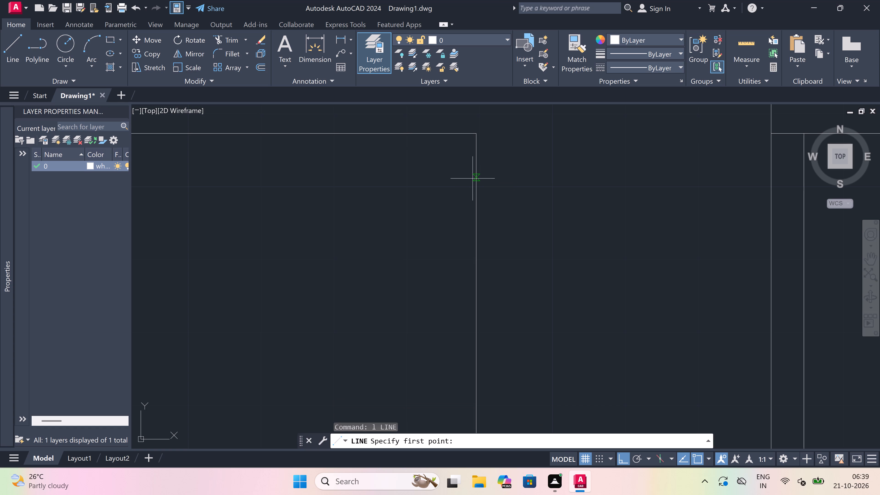
scroll(474, 220, "down", 2)
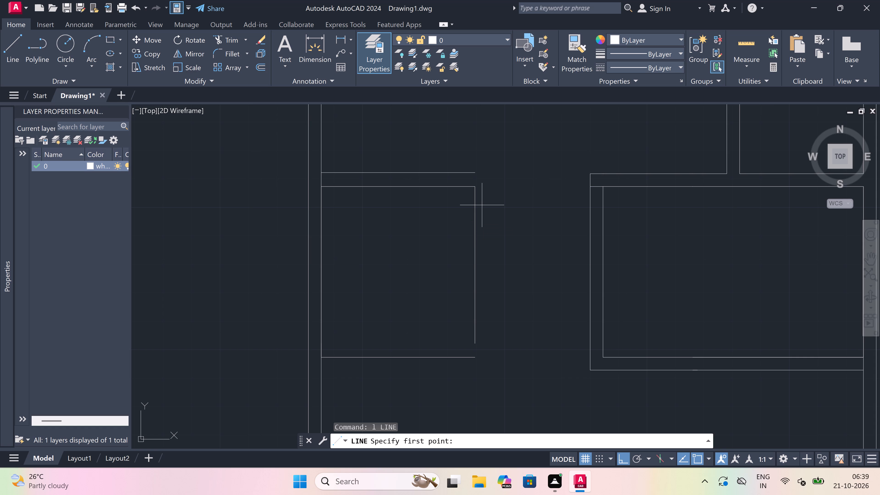
left_click(475, 172)
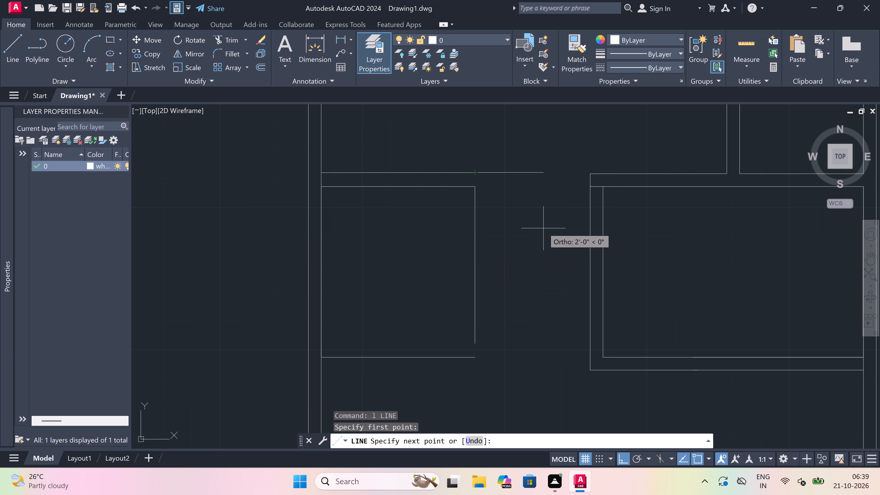
key("4")
key("period")
key("5")
type("\"")
key("space")
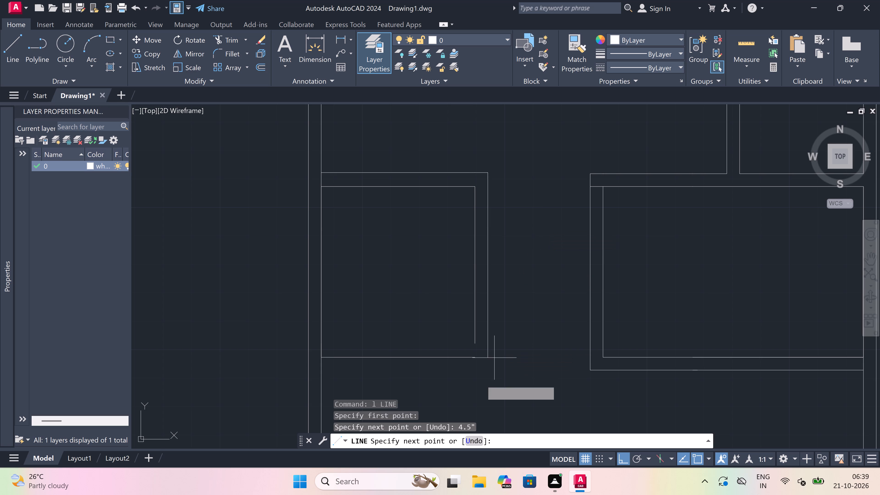
scroll(479, 377, "up", 3)
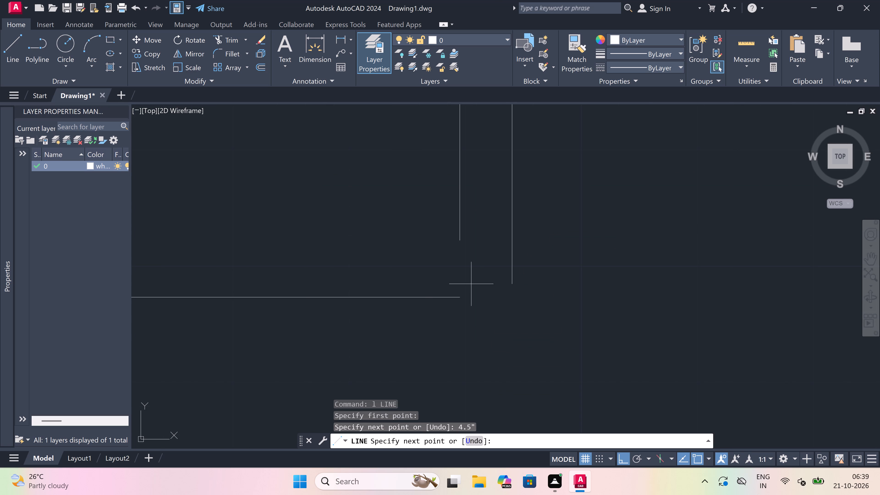
left_click(514, 298)
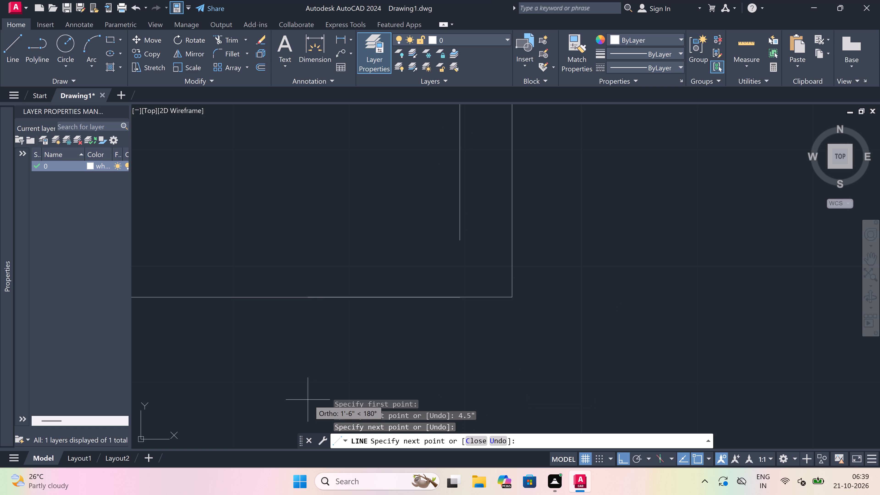
Continue the middle-wall room's outer line 4.5" south, then west to the middle wall's east face.
scroll(508, 363, "down", 3)
scroll(495, 309, "down", 4)
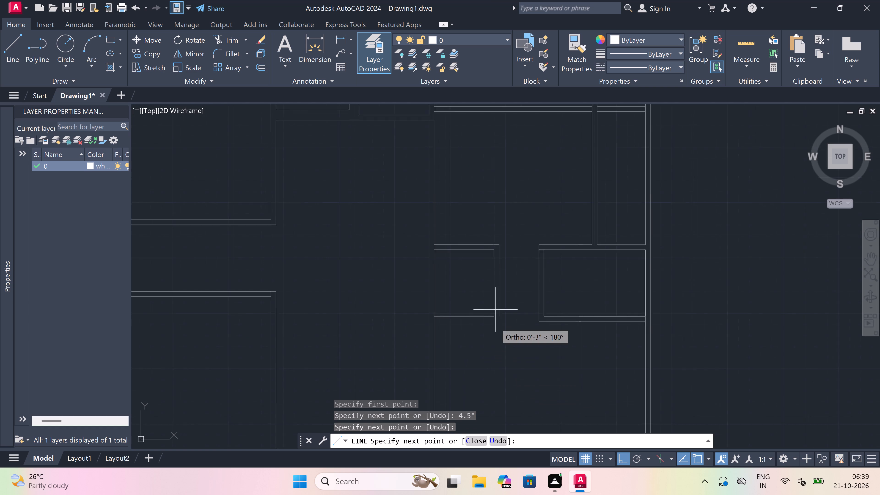
scroll(497, 344, "up", 4)
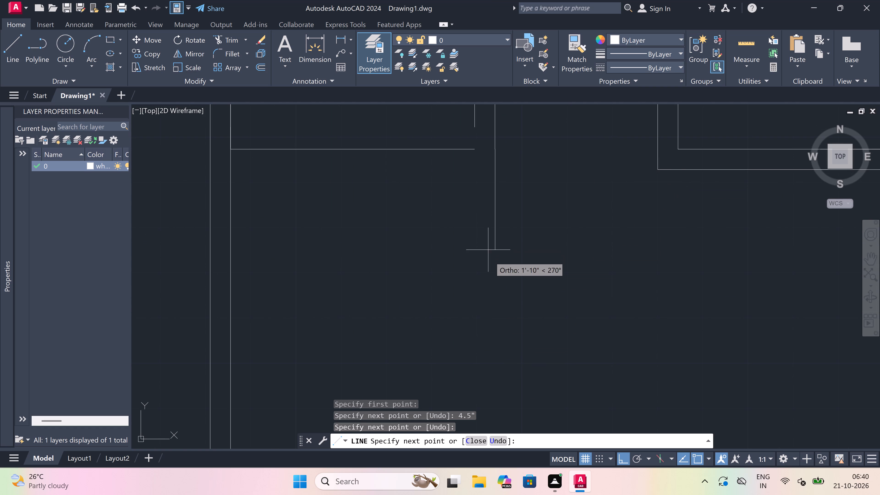
scroll(493, 272, "down", 2)
scroll(463, 243, "up", 2)
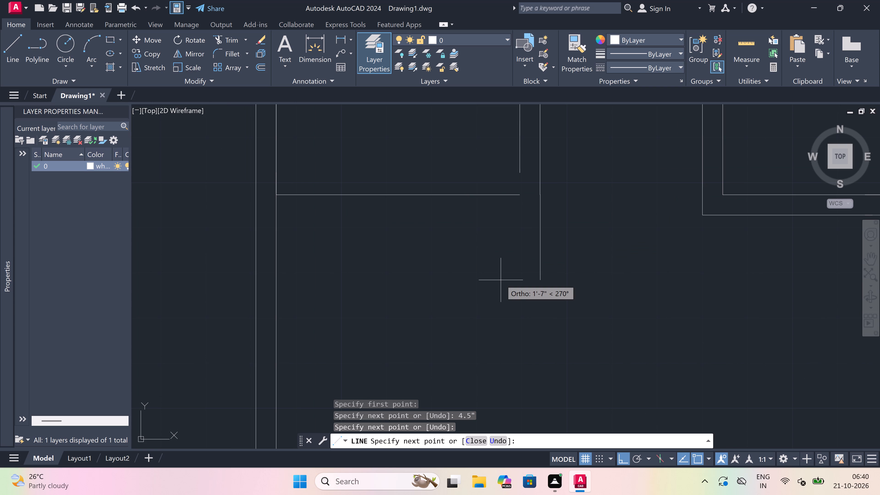
key("4")
type(".5")
type("\"")
key("space")
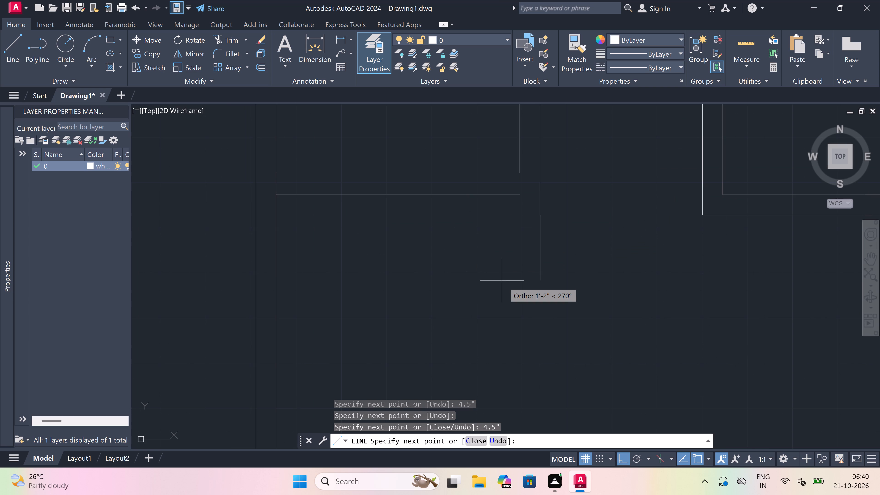
scroll(504, 283, "down", 2)
scroll(396, 275, "up", 2)
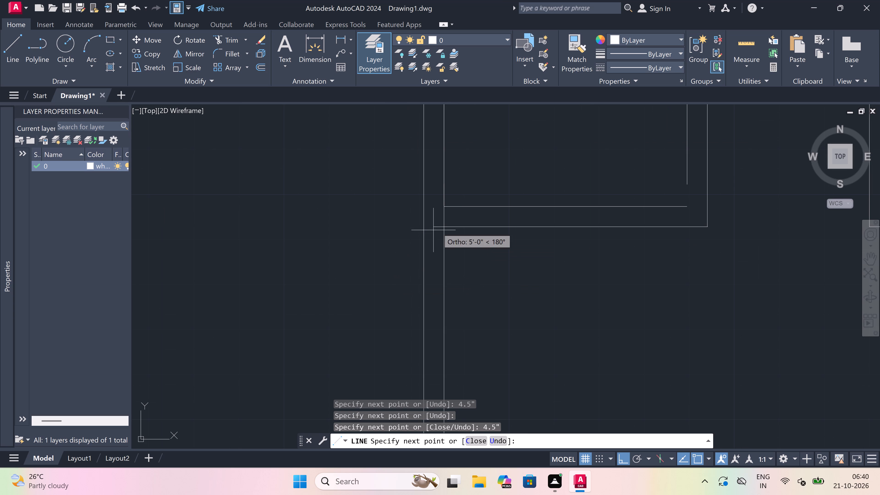
left_click(443, 227)
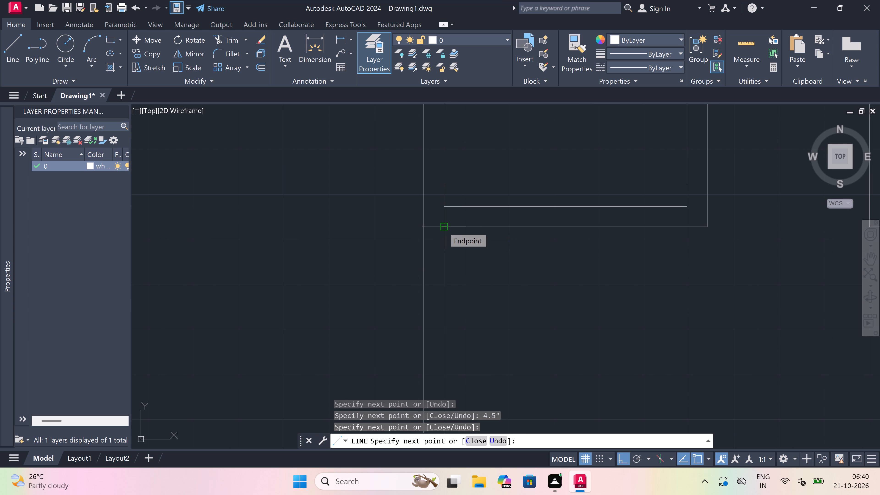
key("Escape")
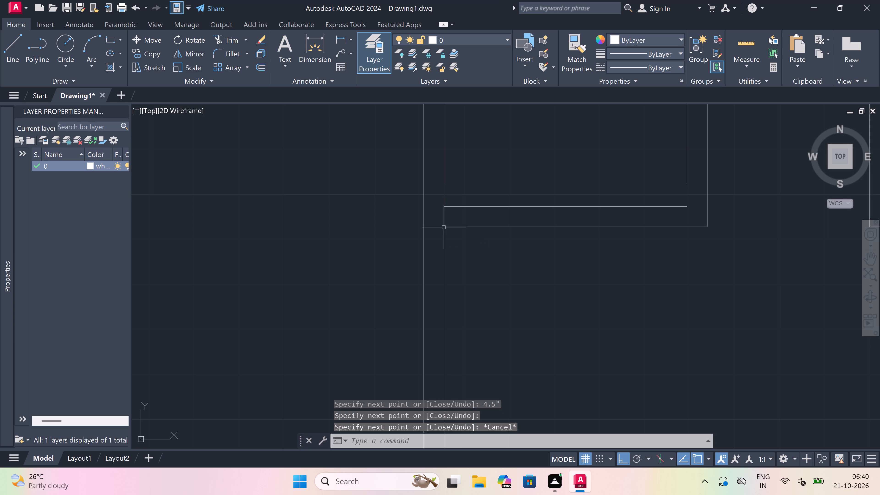
key("f")
key("Escape")
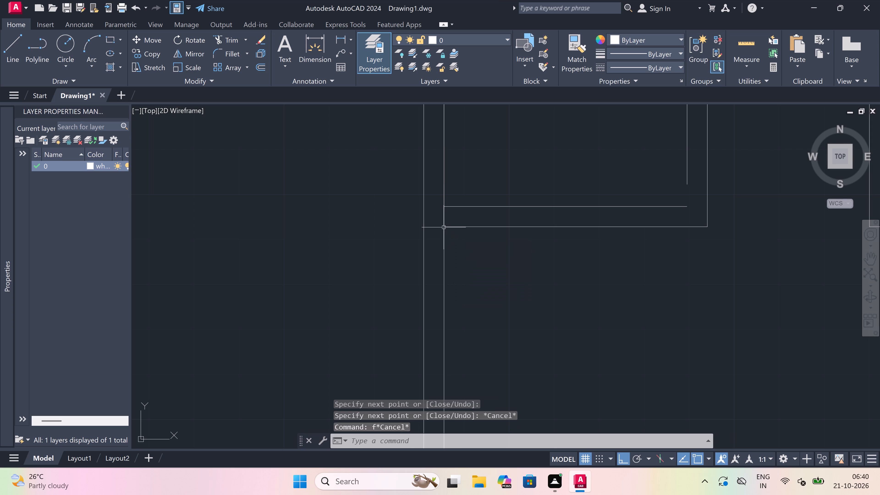
Extend the inner face of the middle-wall room's east partition down to the lower partition's inner line.
type("ex")
key("space")
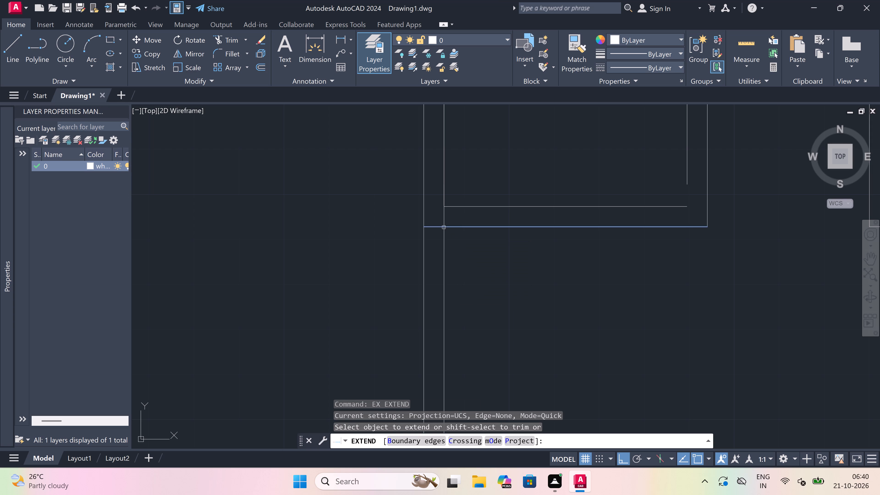
left_click(690, 151)
left_click(676, 183)
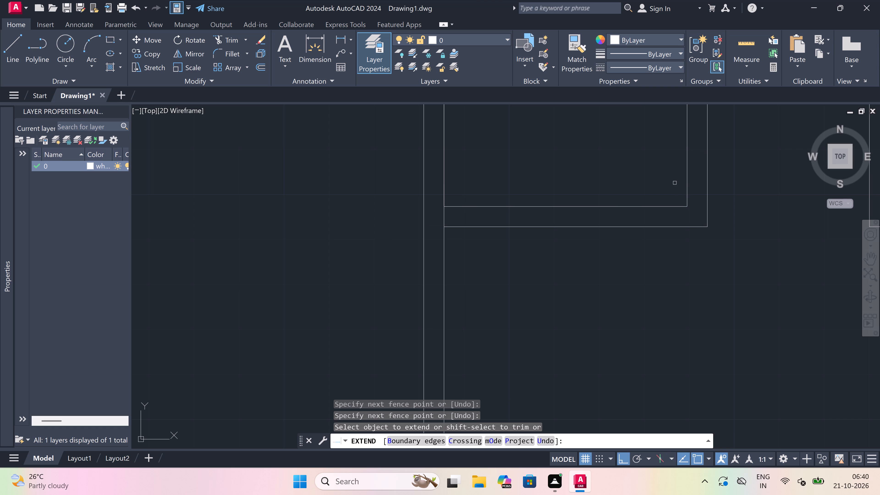
key("Escape")
Trim the middle wall's east line between the two lines of the small room's lower partition.
type("tr")
key("space")
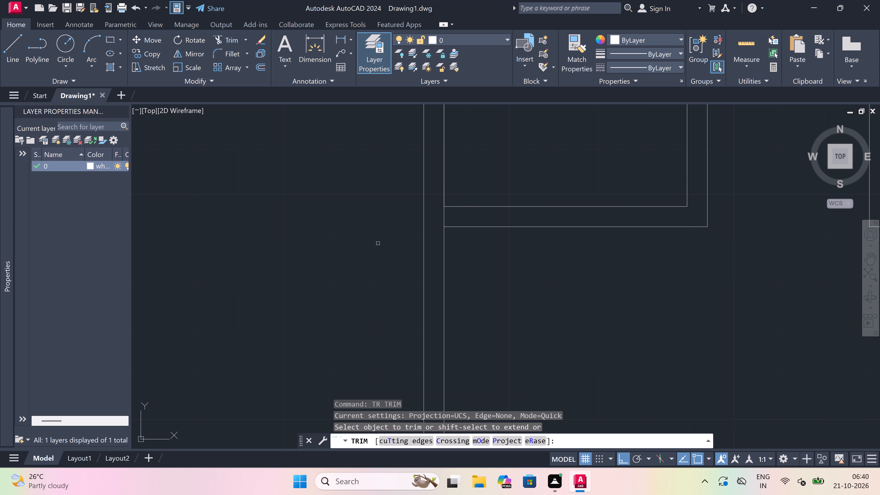
scroll(434, 210, "up", 2)
left_click(443, 223)
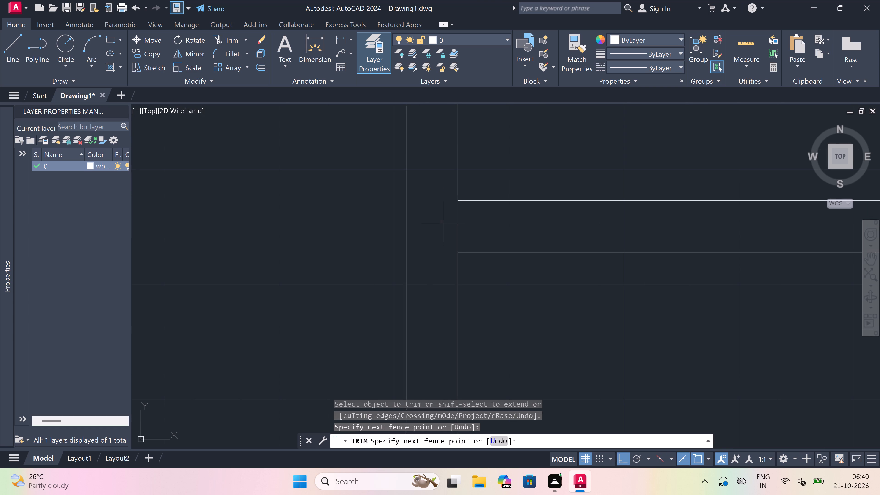
left_click_drag(564, 232, 567, 233)
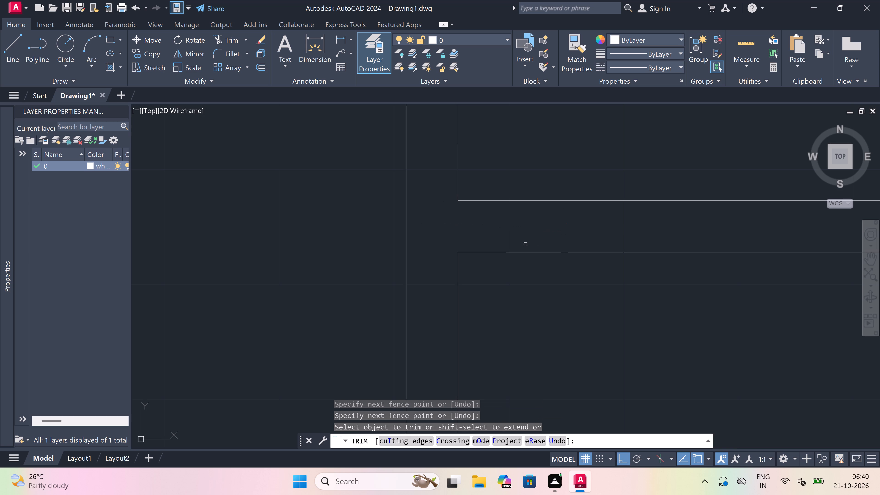
scroll(526, 245, "down", 3)
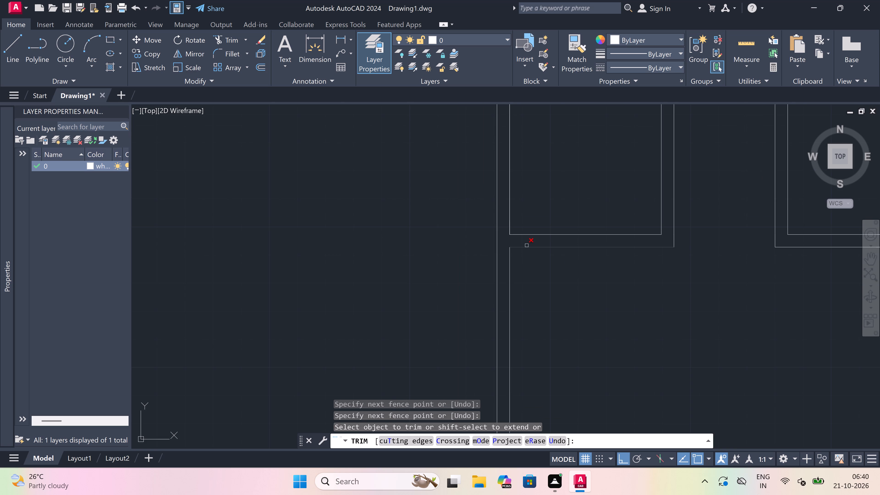
scroll(528, 246, "down", 2)
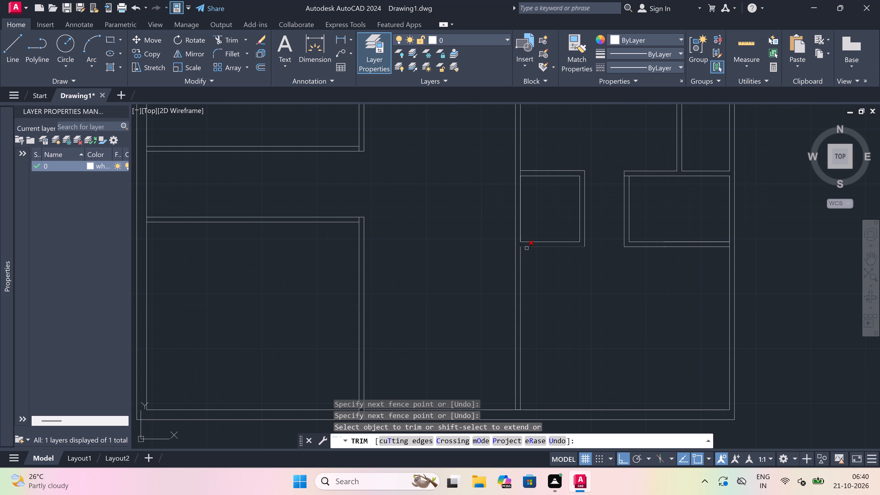
scroll(541, 225, "down", 3)
Trim the ends of the southwest room's east wall lines that cross the thickness of the south outer wall.
scroll(494, 268, "up", 3)
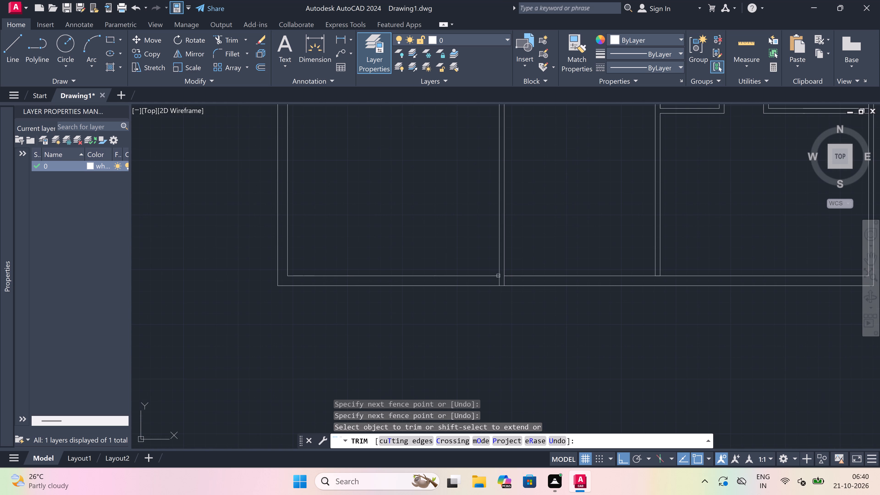
scroll(503, 280, "up", 4)
left_click(521, 283)
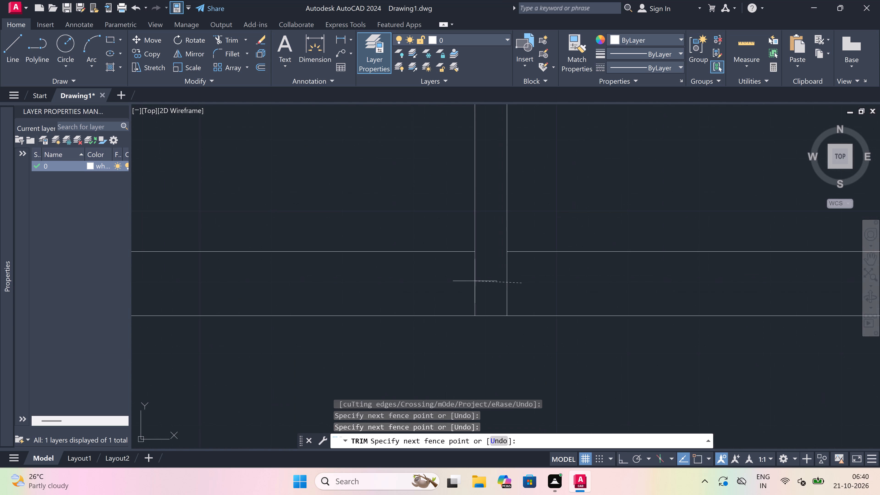
left_click(444, 282)
scroll(513, 294, "down", 9)
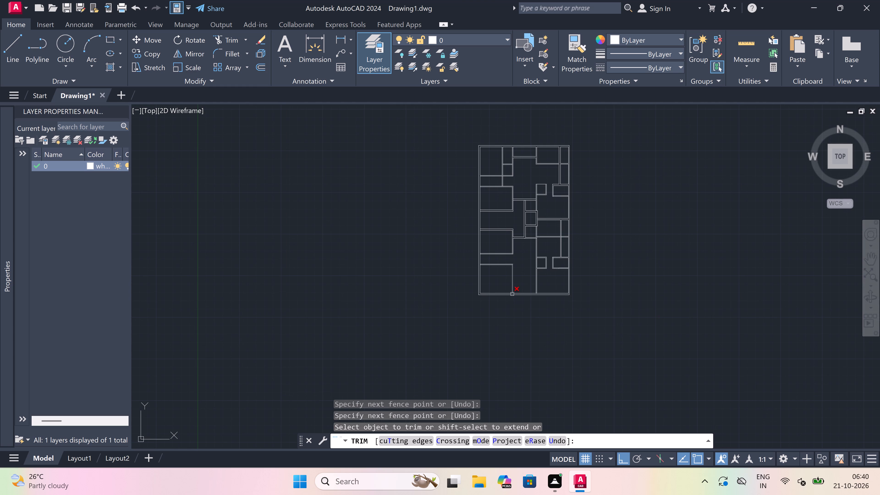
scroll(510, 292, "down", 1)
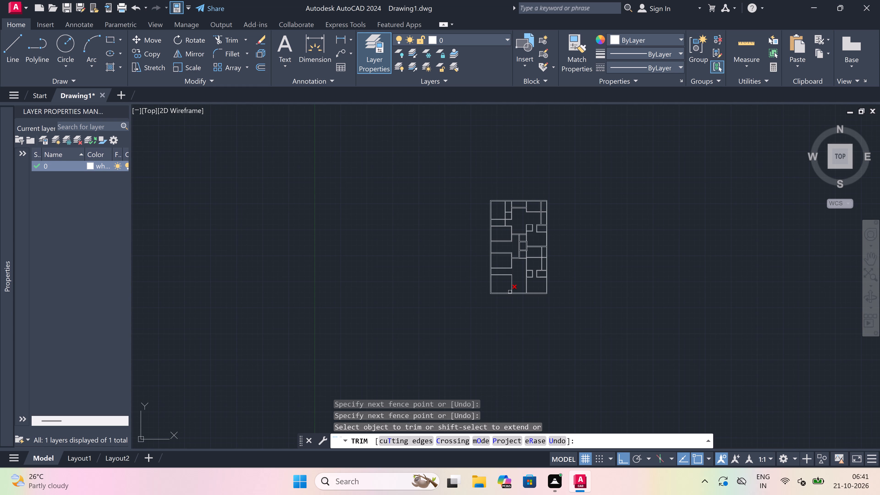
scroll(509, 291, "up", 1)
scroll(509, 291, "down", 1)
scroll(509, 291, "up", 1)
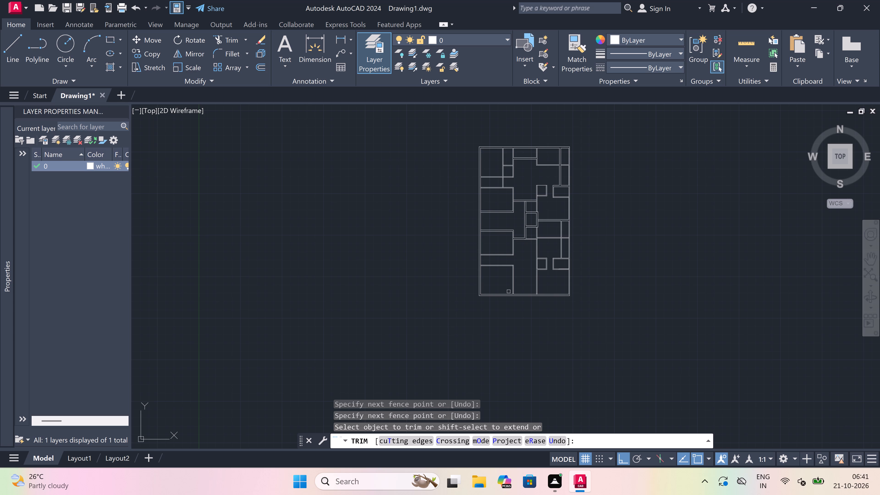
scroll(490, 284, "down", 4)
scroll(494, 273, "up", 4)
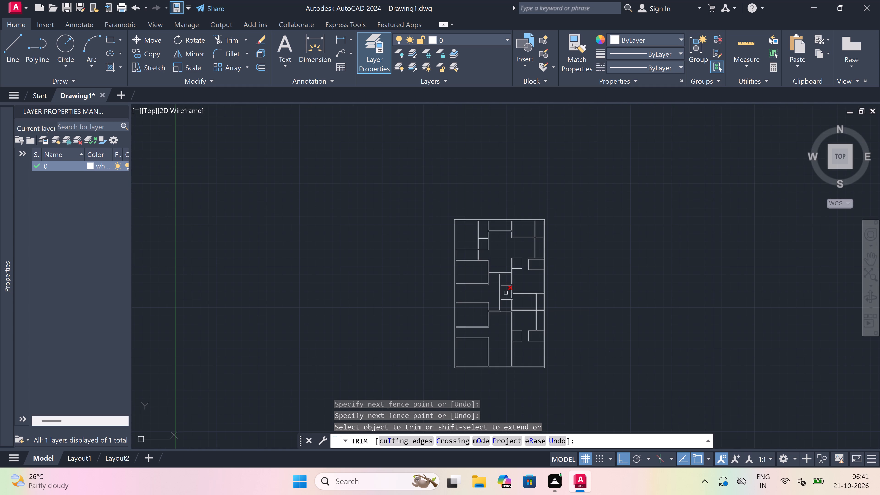
Trim the south outer wall's inner line between the two faces of the middle wall.
scroll(515, 365, "up", 4)
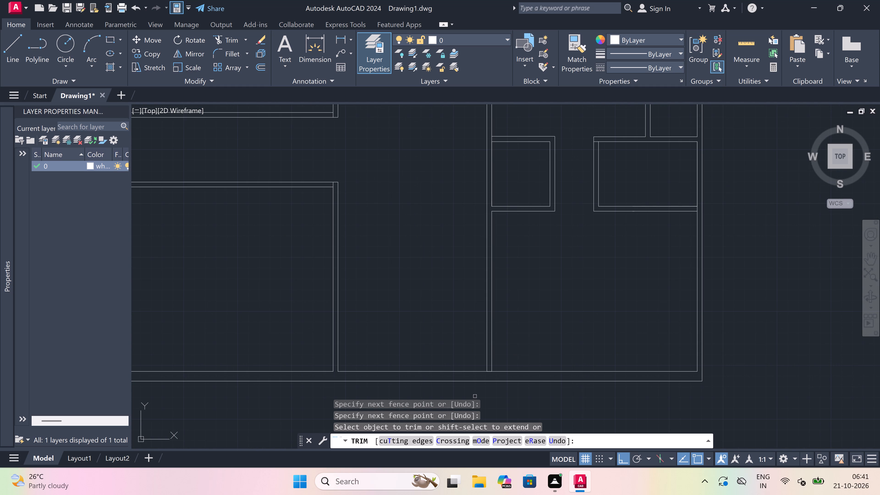
scroll(484, 374, "up", 3)
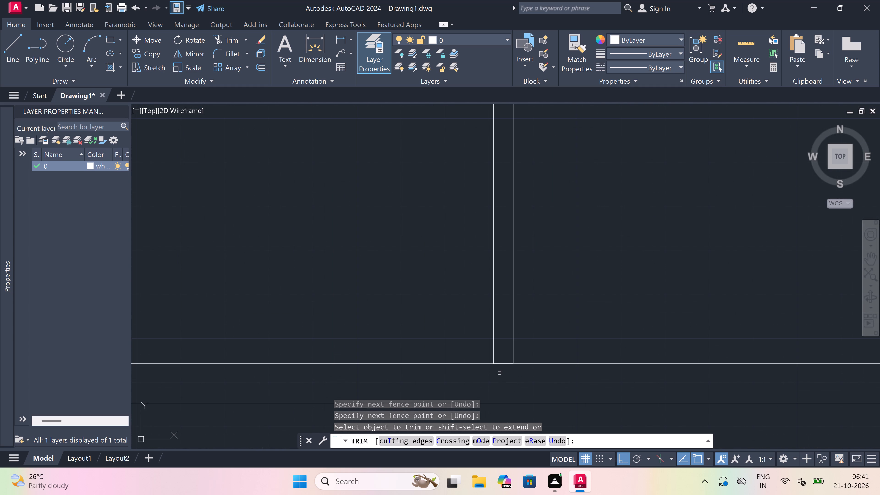
scroll(501, 370, "up", 3)
left_click(503, 370)
left_click(505, 336)
scroll(505, 337, "down", 5)
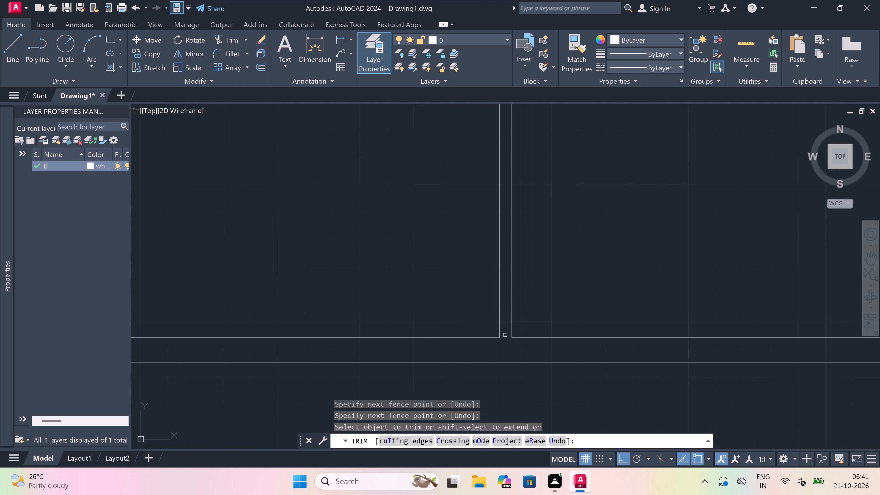
scroll(505, 335, "down", 4)
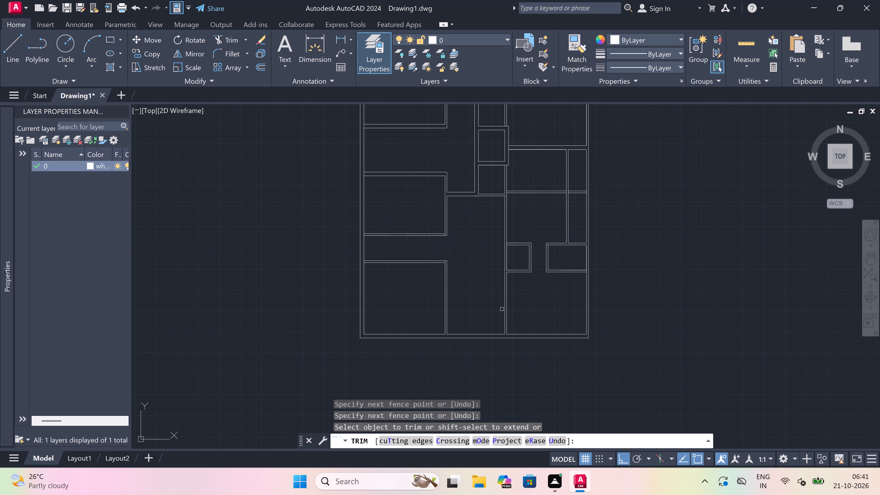
scroll(495, 313, "down", 1)
scroll(484, 290, "up", 1)
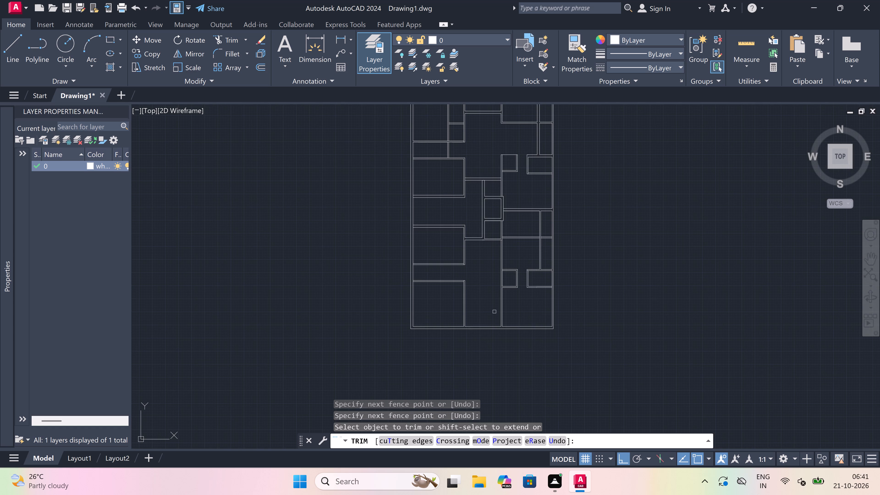
scroll(484, 291, "up", 1)
key("Escape")
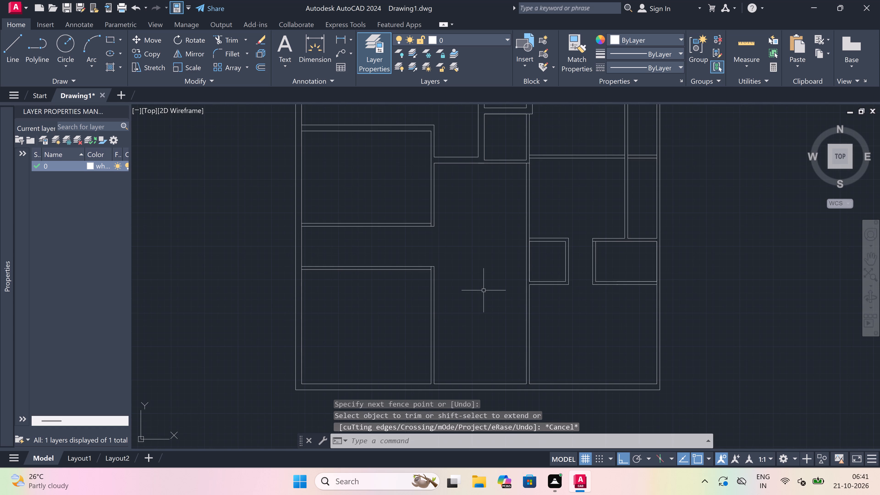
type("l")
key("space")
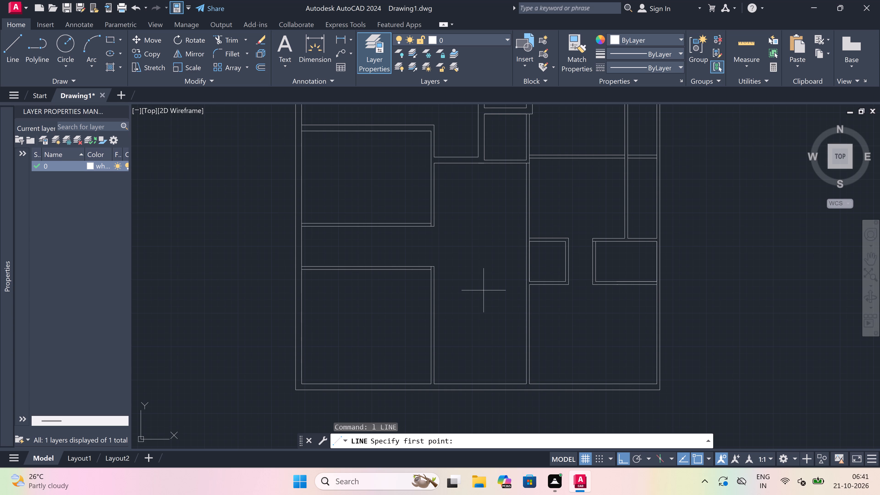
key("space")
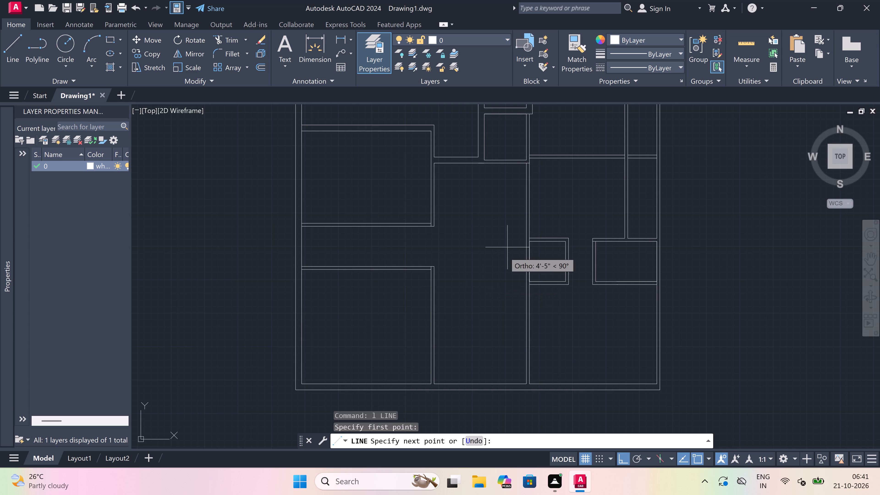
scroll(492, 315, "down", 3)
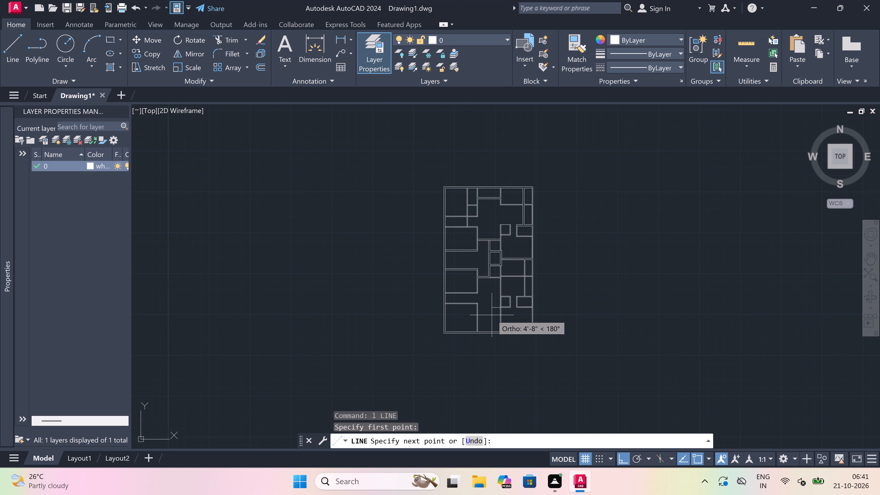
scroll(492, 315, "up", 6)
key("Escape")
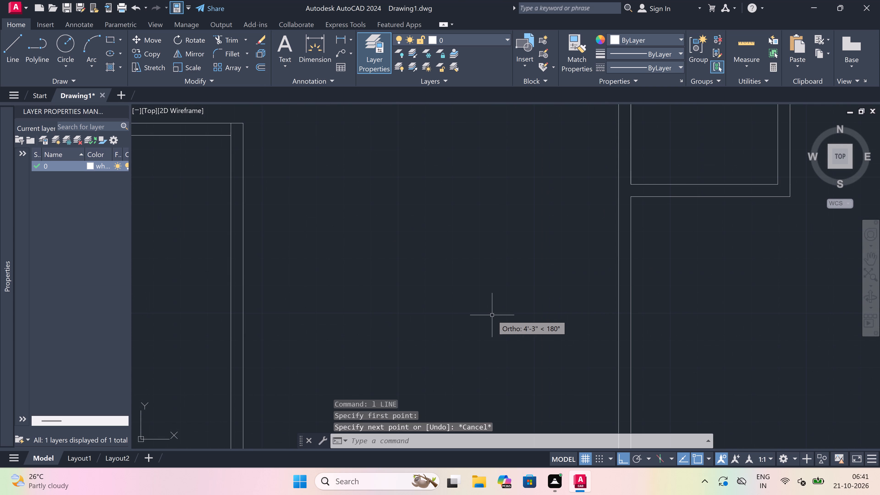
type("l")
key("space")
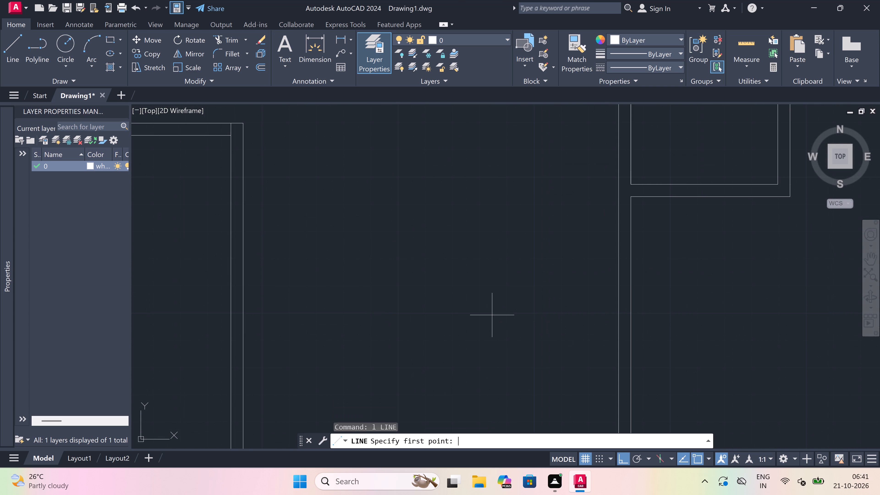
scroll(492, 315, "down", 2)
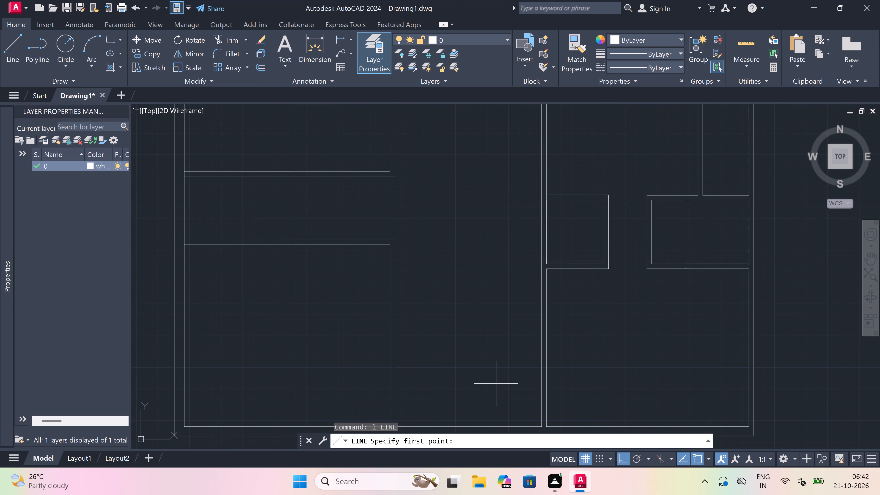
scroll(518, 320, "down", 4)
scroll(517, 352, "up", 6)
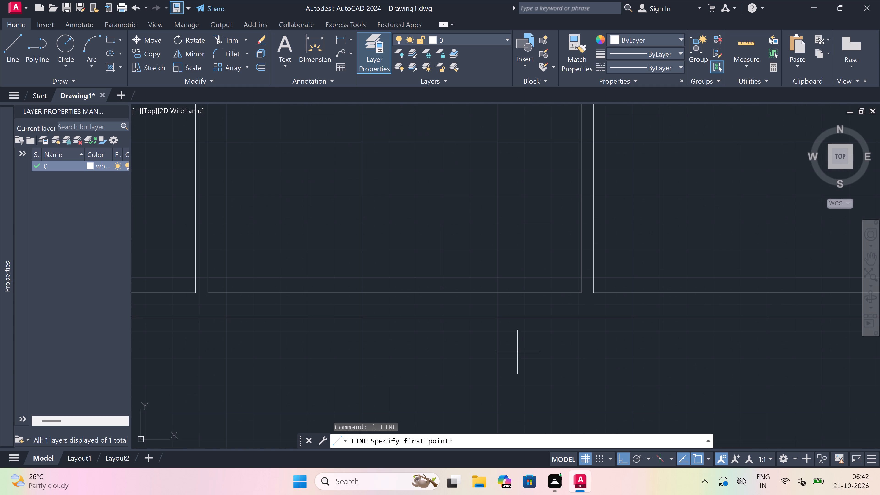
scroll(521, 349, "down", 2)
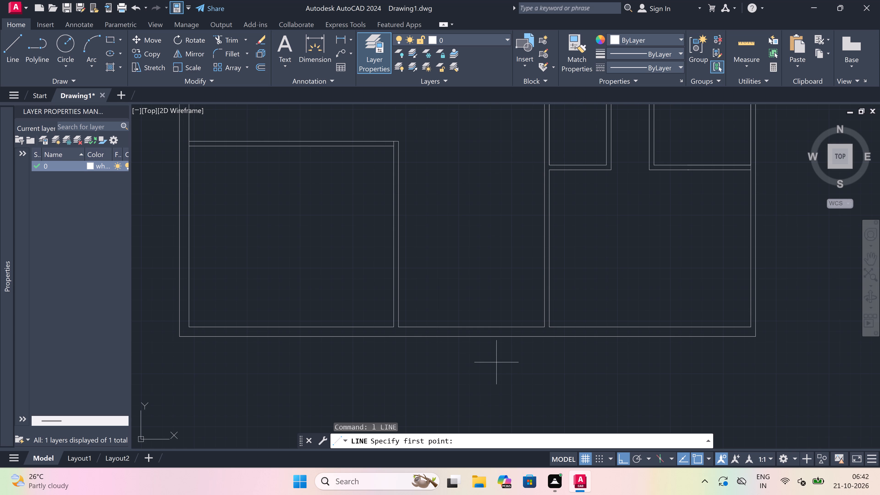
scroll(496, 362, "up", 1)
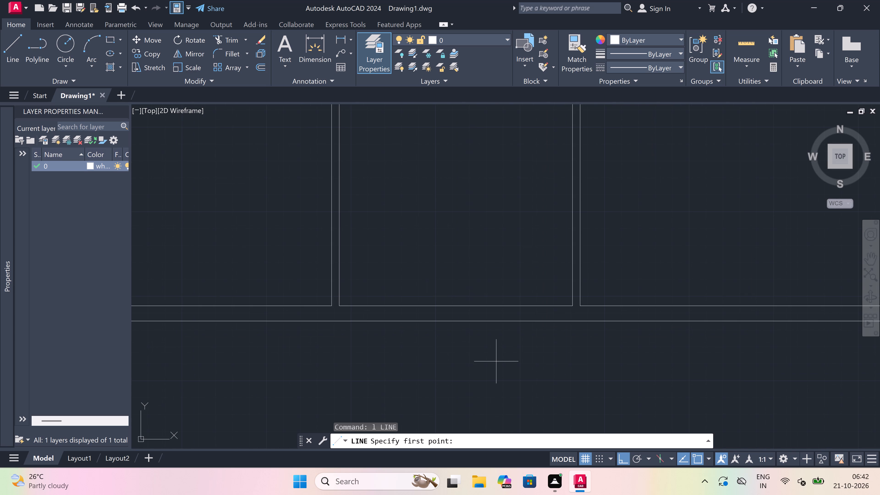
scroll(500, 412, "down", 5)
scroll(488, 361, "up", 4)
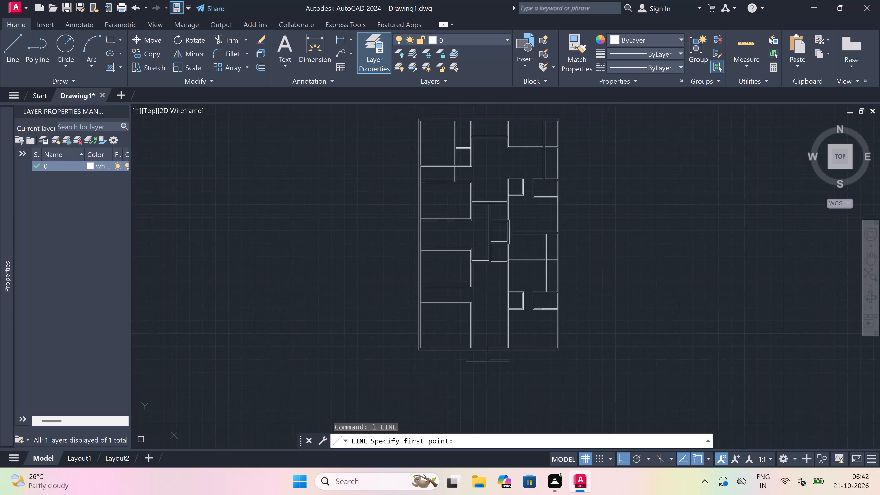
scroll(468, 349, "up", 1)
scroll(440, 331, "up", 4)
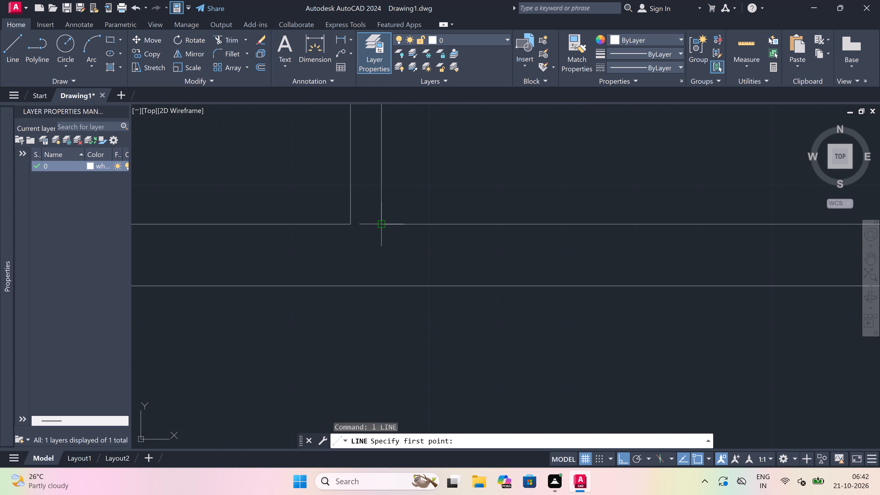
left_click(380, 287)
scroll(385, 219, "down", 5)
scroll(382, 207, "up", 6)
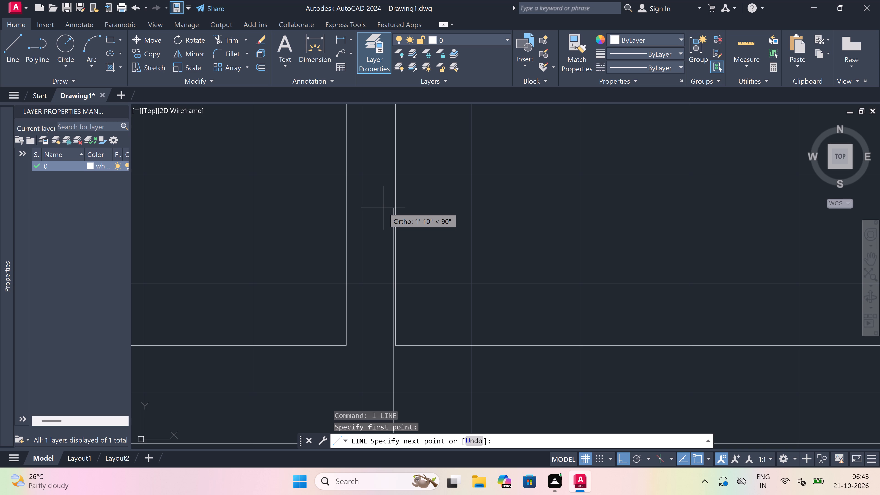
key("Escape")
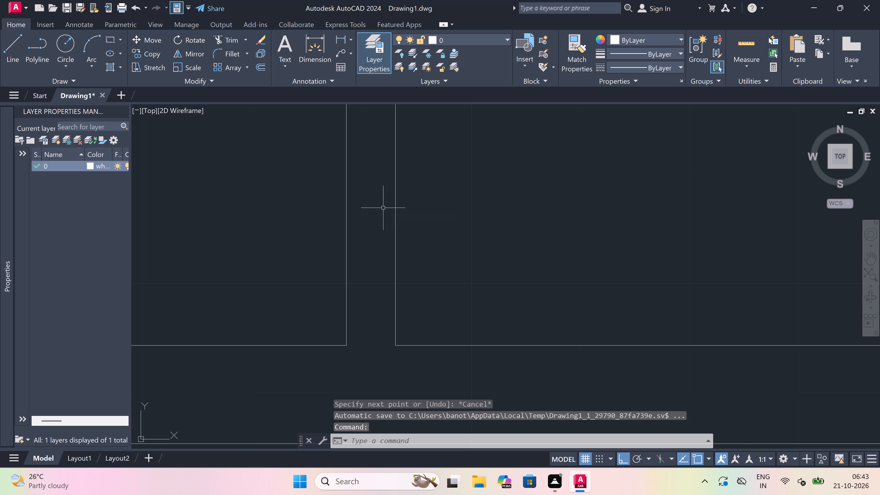
From the southwest room's east wall corner, draw a line down to the south outer wall's outer line, then 5'6" straight up.
scroll(384, 208, "down", 3)
scroll(396, 267, "up", 2)
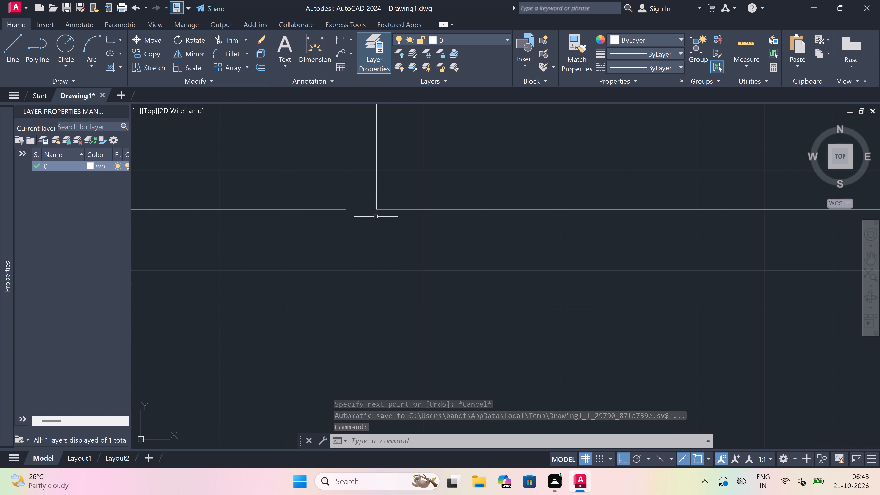
scroll(377, 212, "up", 2)
type("l")
key("space")
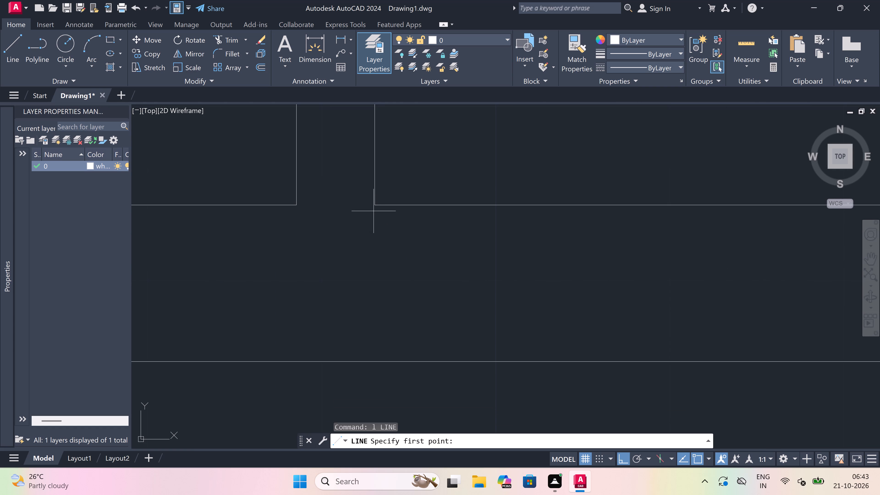
left_click(378, 199)
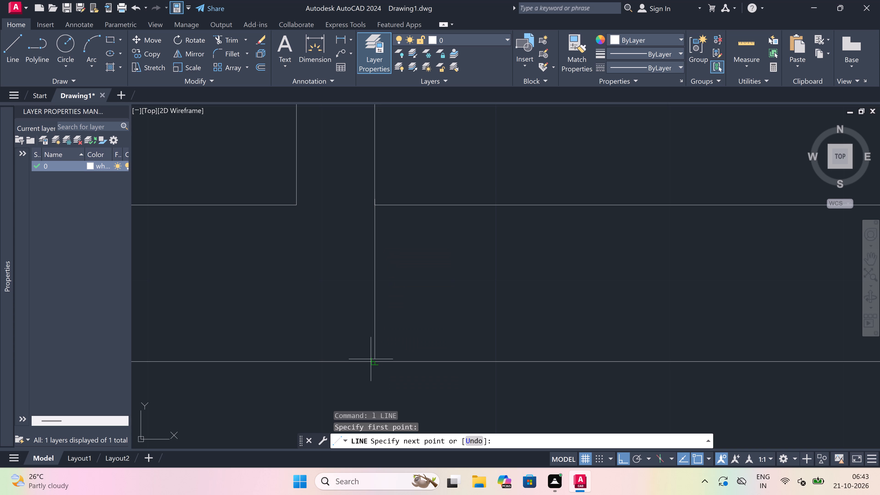
left_click_drag(373, 362, 375, 363)
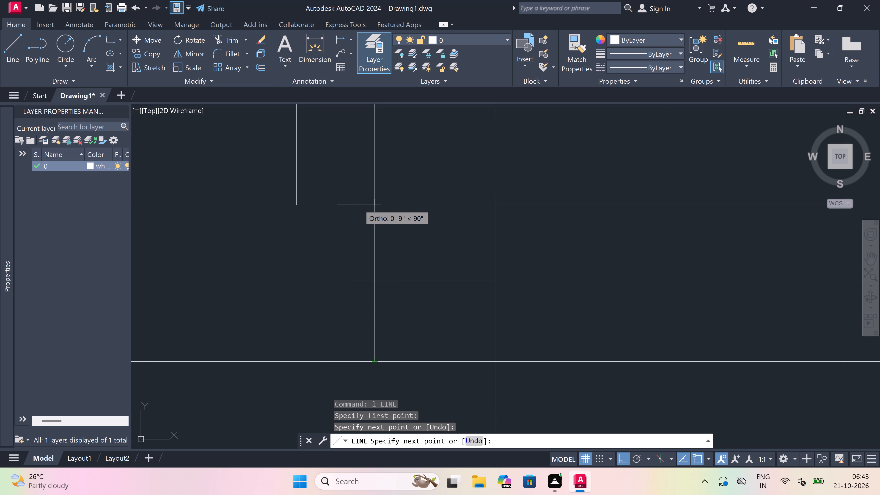
type("5'")
key("shift+quotedbl")
key("BackSpace")
key("BackSpace")
type("'6")
key("shift+quotedbl")
key("space")
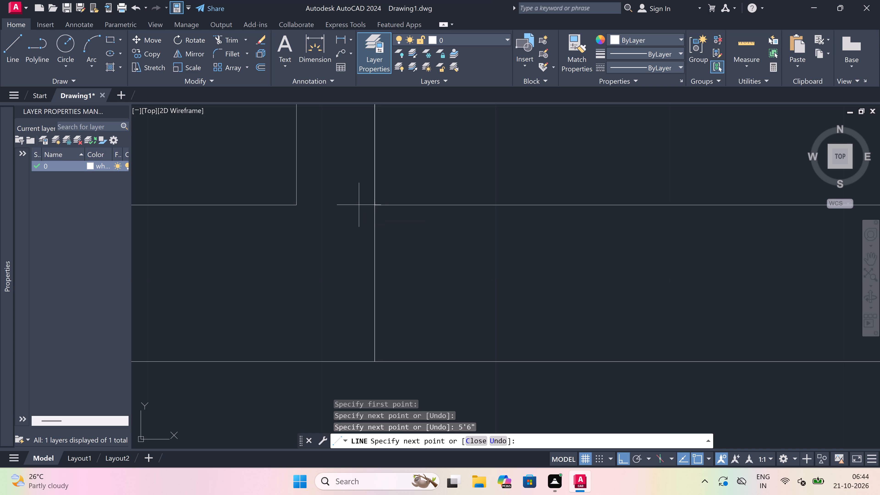
Draw a cross wall's two faces 9" apart, running from the southwest room's east wall to the middle wall at the 5'6" point.
scroll(367, 165, "down", 2)
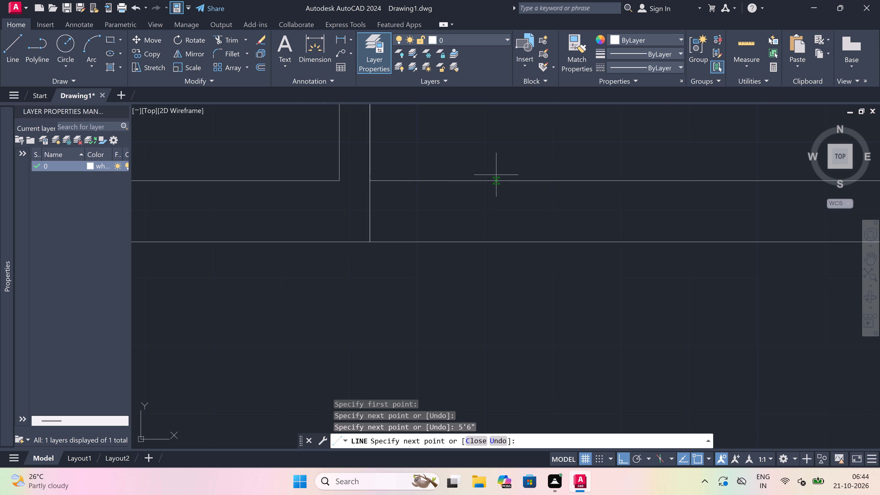
scroll(496, 175, "down", 2)
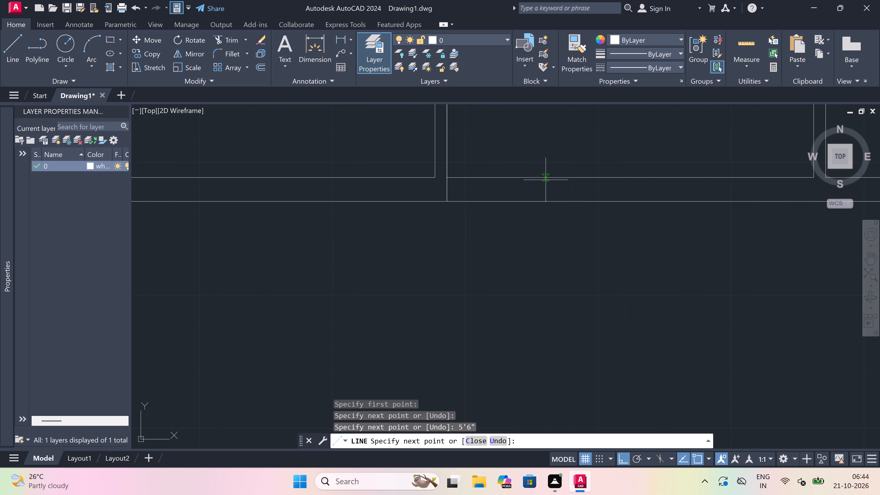
scroll(526, 231, "down", 6)
scroll(541, 209, "up", 4)
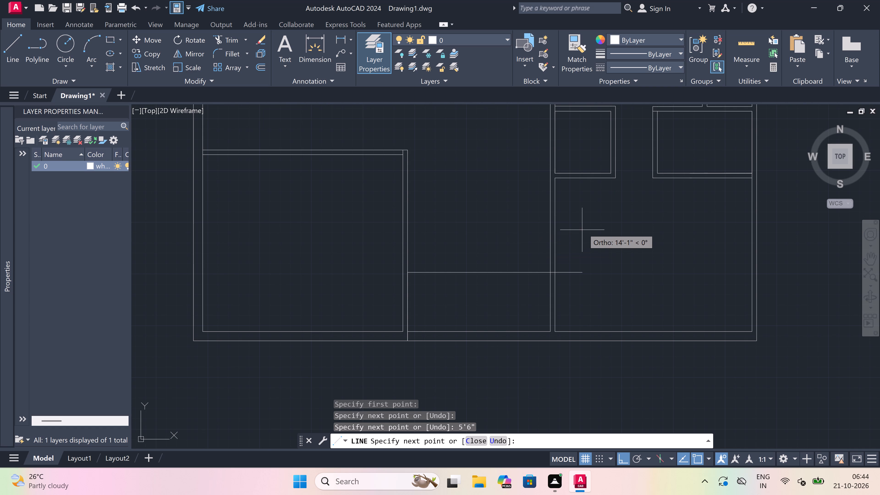
scroll(551, 272, "up", 1)
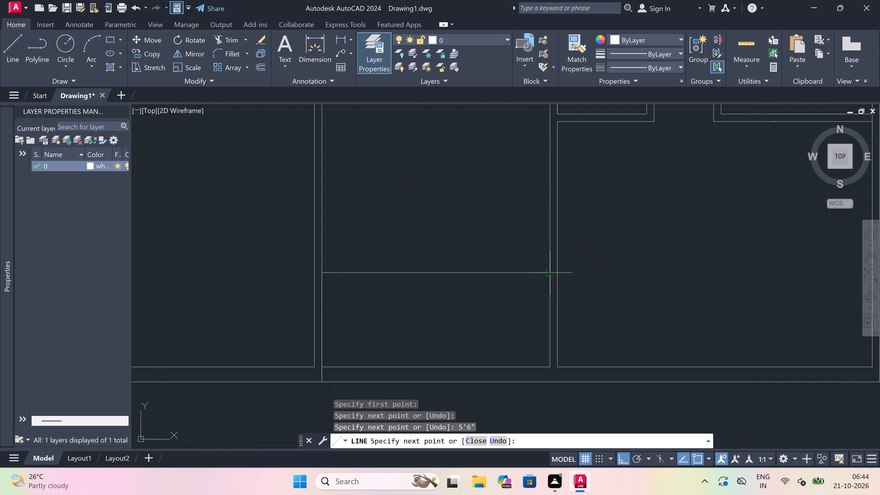
left_click(549, 271)
key("9")
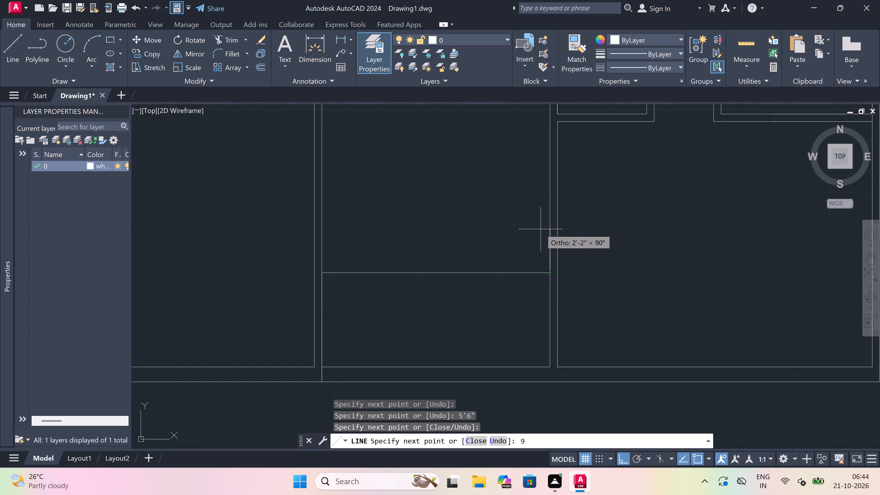
type("\"")
key("space")
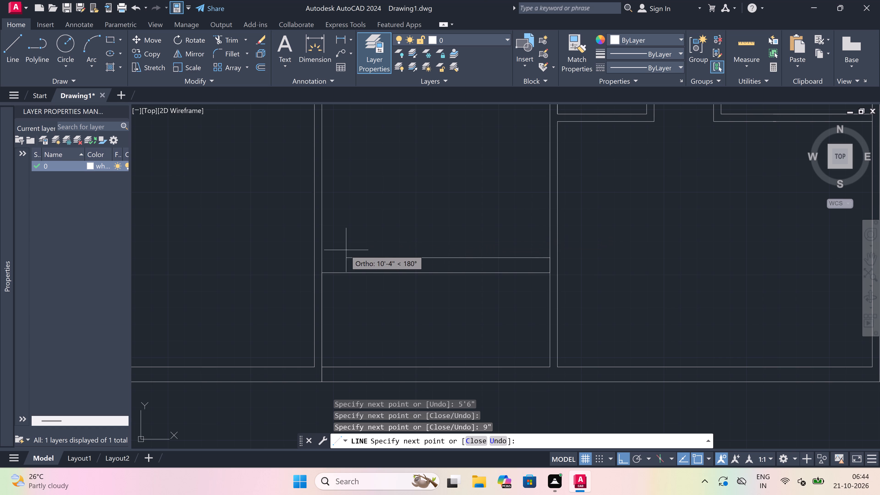
left_click(322, 258)
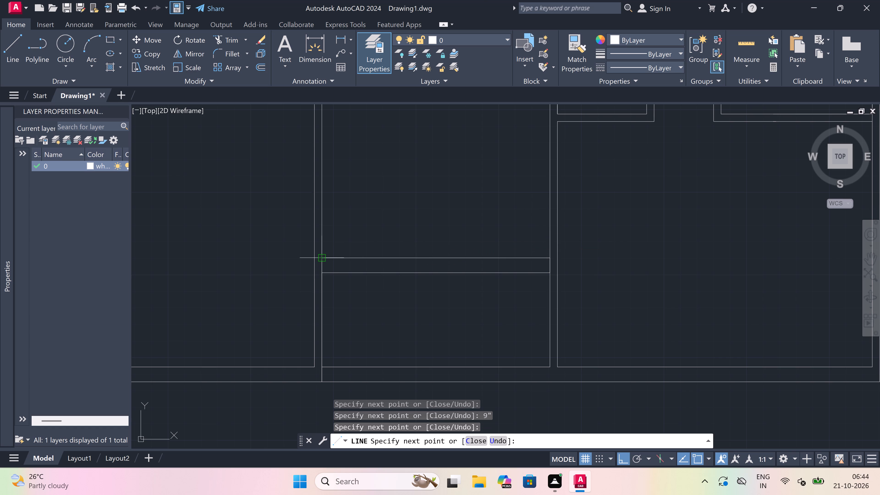
key("Escape")
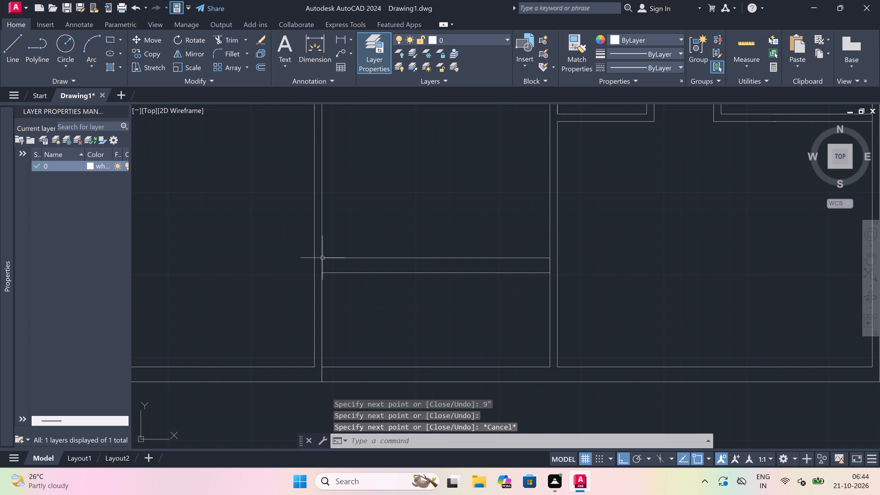
Start a Trim at the junctions of the new 9" cross wall.
type("tr")
key("space")
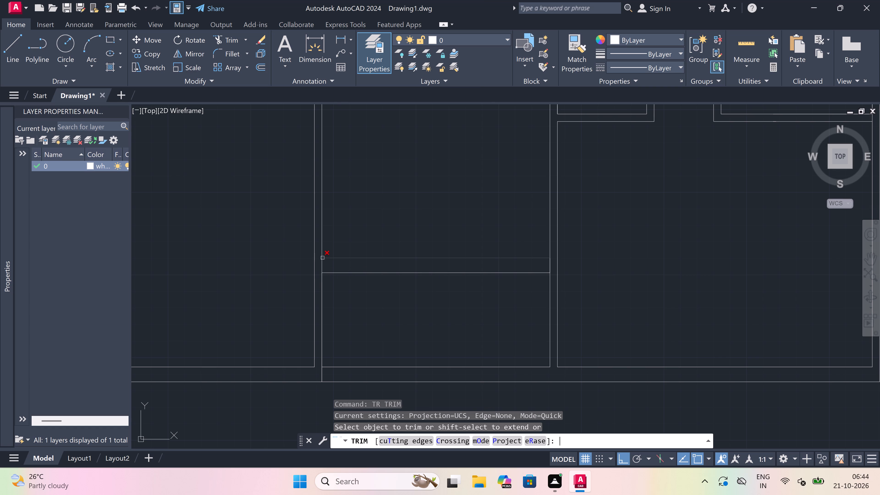
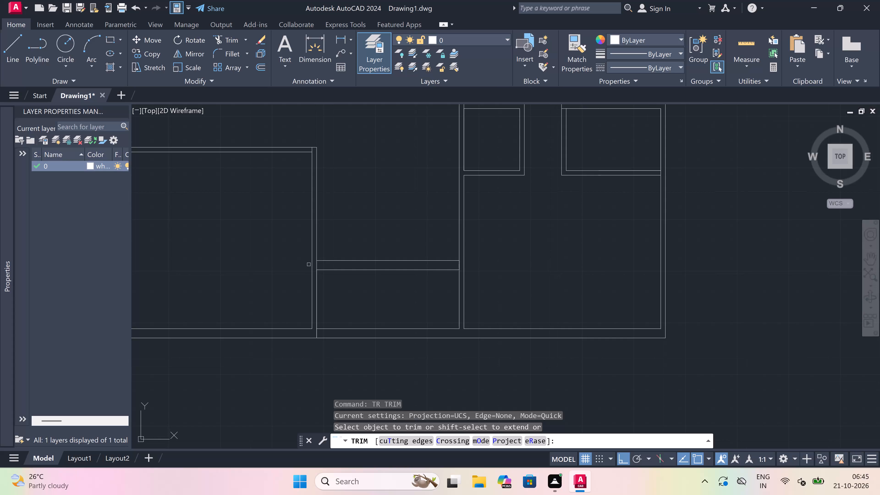
Trim the south outer wall's inner line between the southwest room's east wall and the middle wall.
left_click(345, 327)
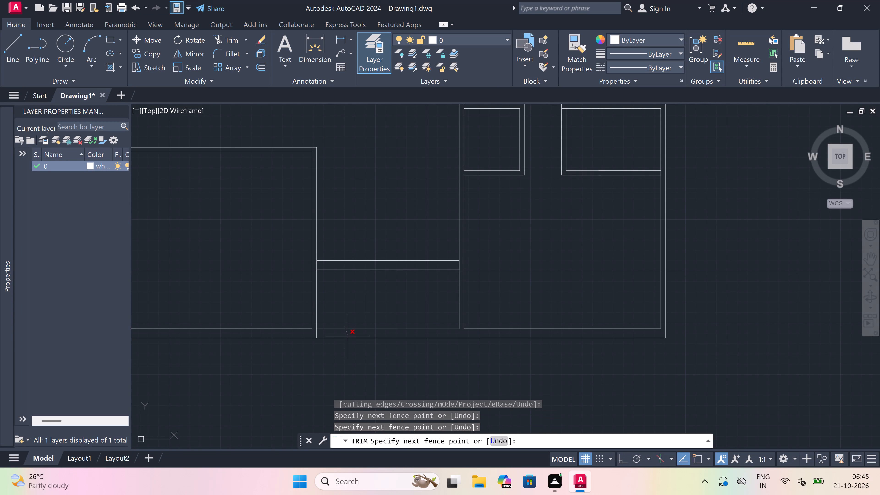
scroll(348, 335, "up", 2)
left_click(348, 334)
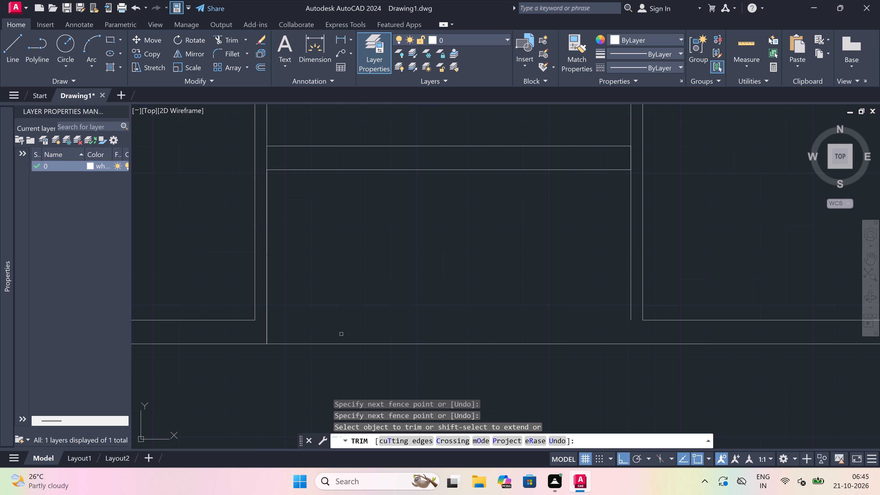
key("Escape")
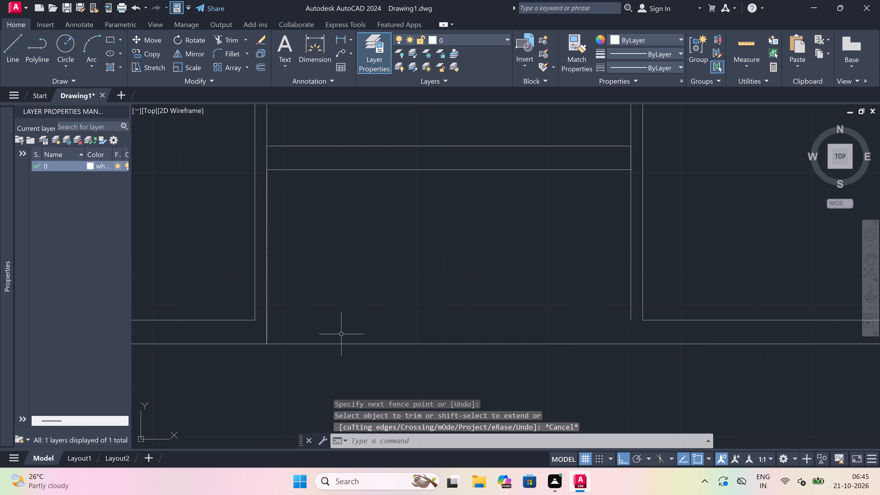
Draw a line from the lower end of the middle wall's west face down to the south outer wall's outer line.
type("l")
key("space")
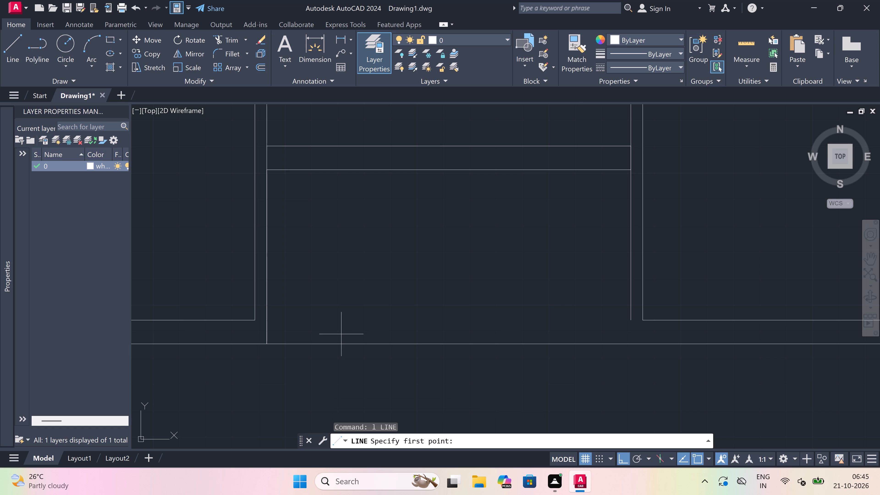
scroll(507, 306, "down", 1)
scroll(547, 315, "up", 1)
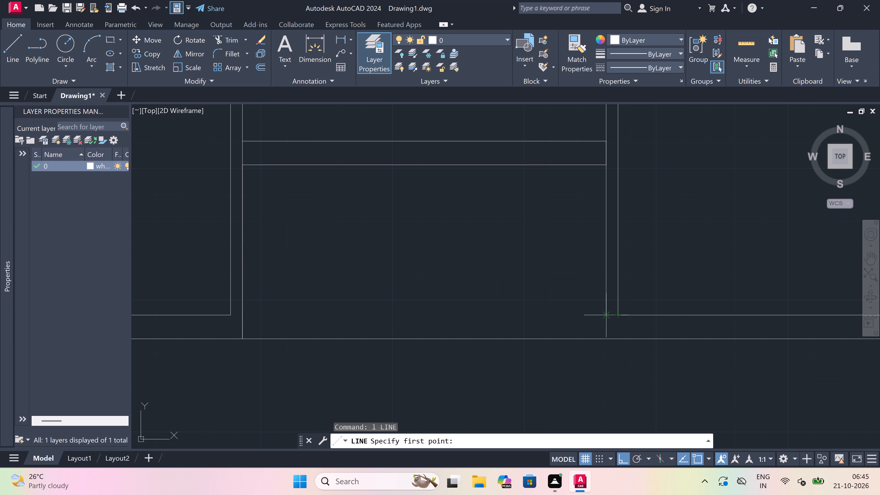
left_click(610, 315)
left_click(608, 338)
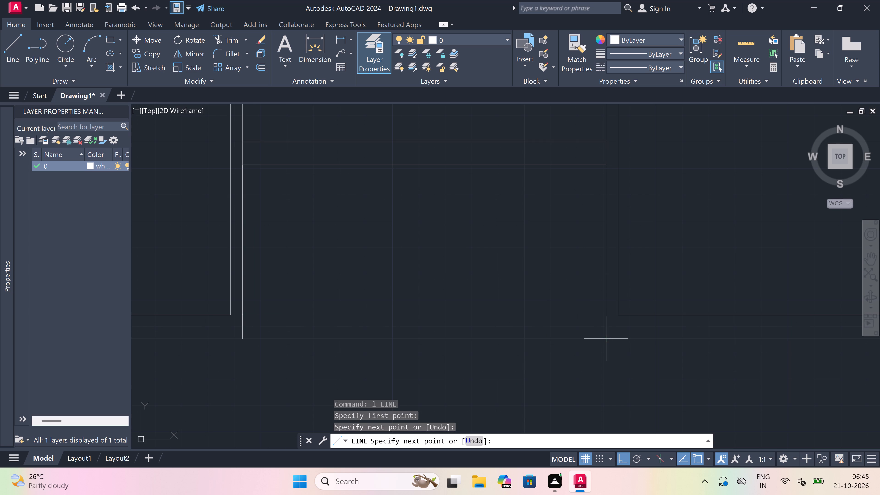
key("Escape")
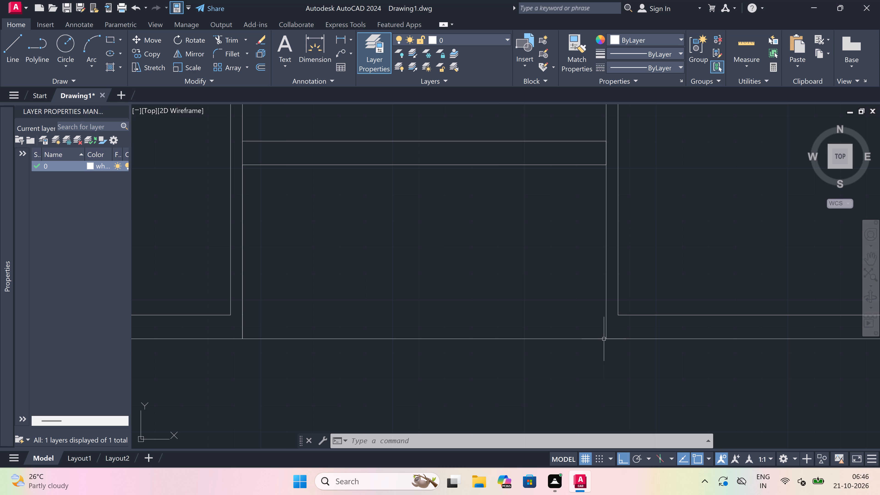
scroll(598, 341, "down", 3)
scroll(534, 331, "up", 1)
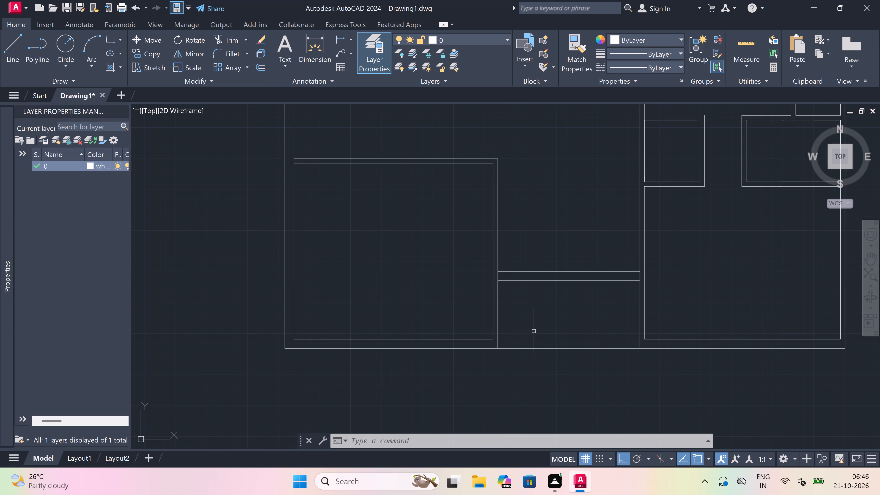
key("Escape")
Draw a 4.5" partition across the strip north of the southwest room, its west face 9' from the west outer wall's inner face.
scroll(531, 417, "down", 2)
scroll(482, 329, "up", 1)
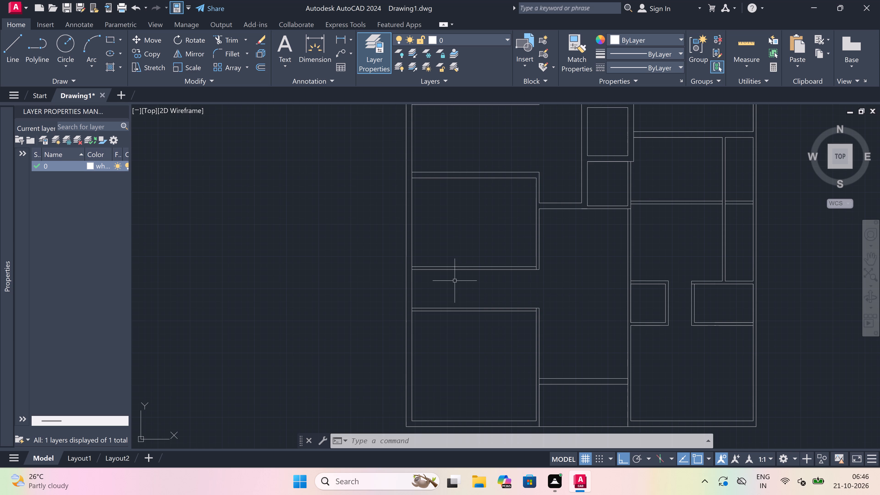
scroll(403, 267, "up", 3)
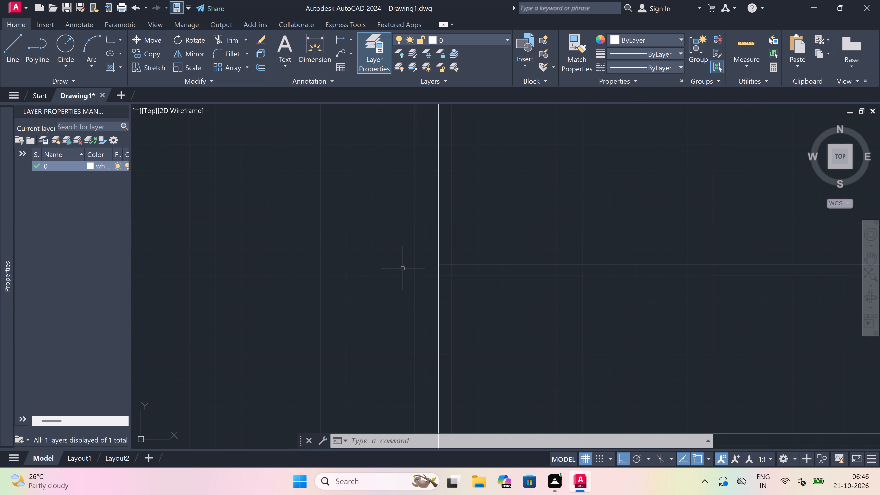
type("l")
key("space")
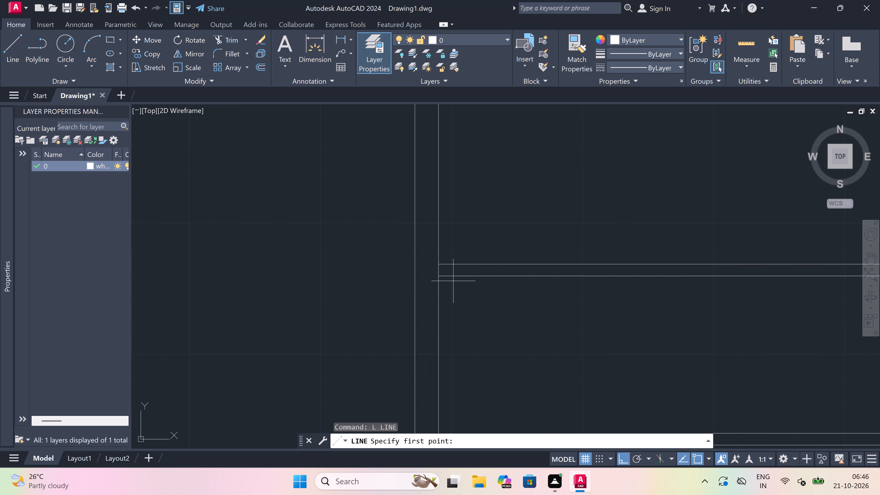
left_click(440, 276)
scroll(440, 276, "down", 1)
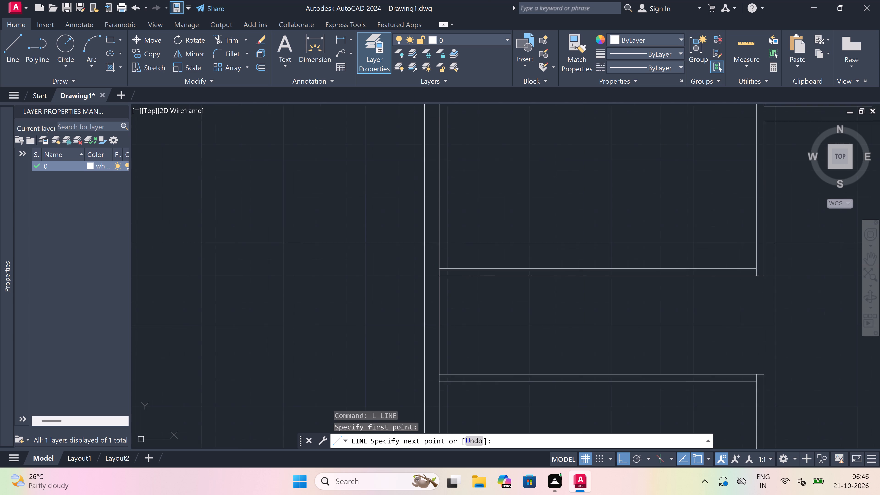
scroll(440, 276, "down", 2)
type("9'")
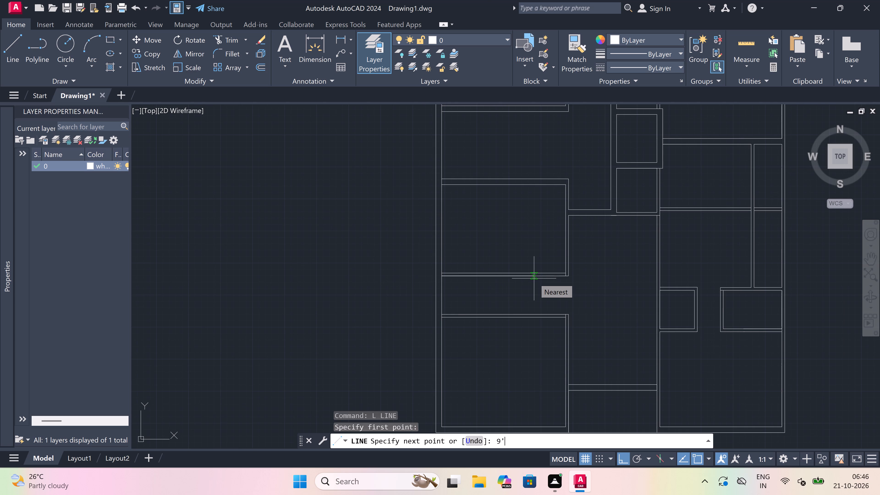
key("space")
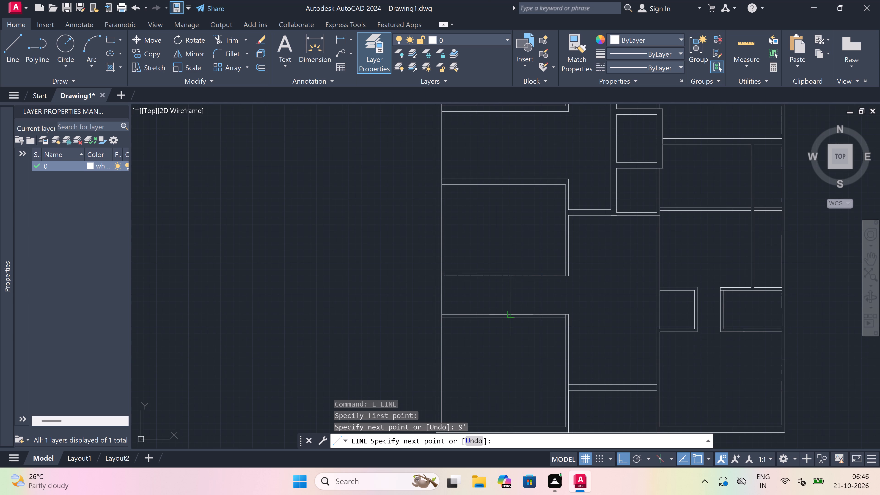
scroll(497, 311, "up", 2)
left_click(527, 322)
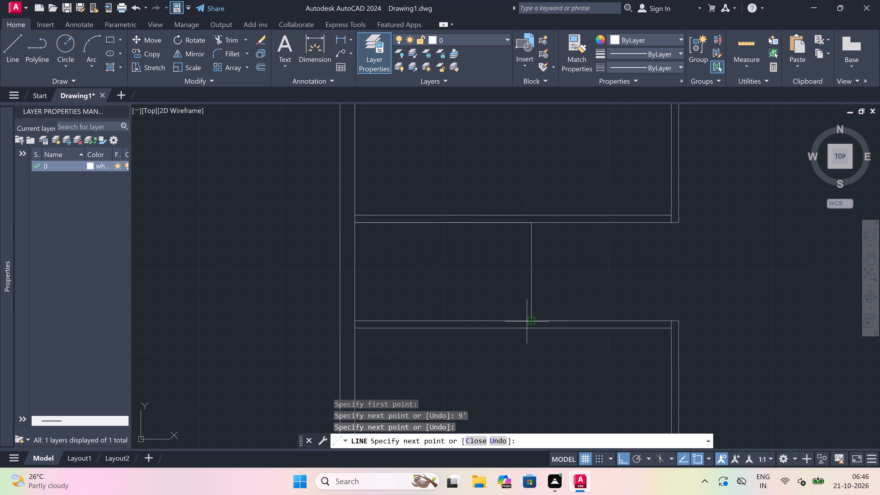
type("4.5\"")
key("space")
scroll(536, 221, "up", 4)
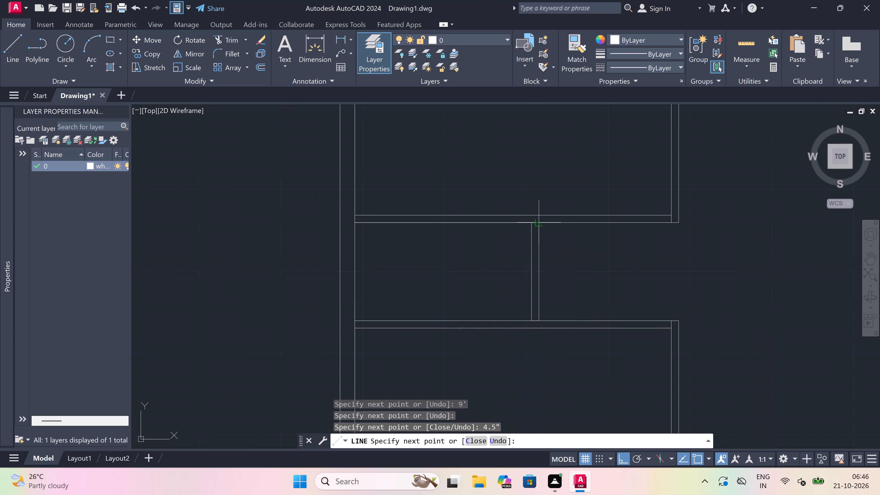
left_click(556, 227)
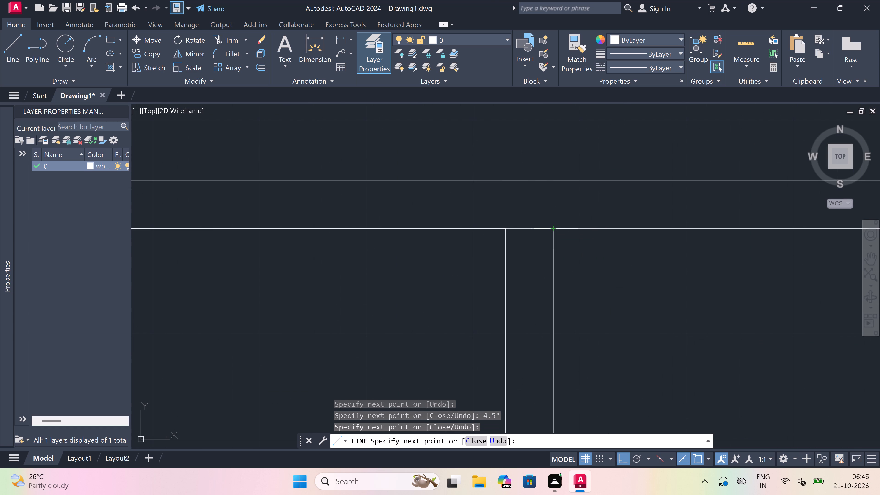
key("Escape")
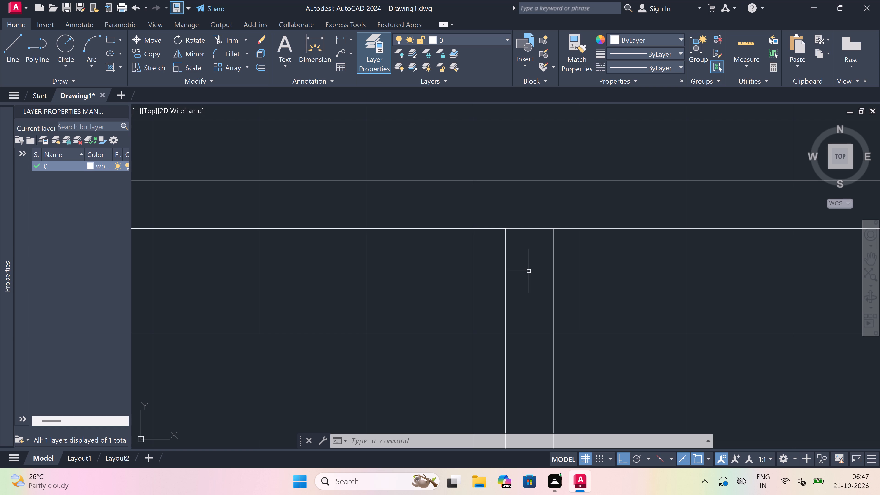
Examine the whole floor plan and the wall layout of the northwest rooms.
scroll(527, 278, "down", 7)
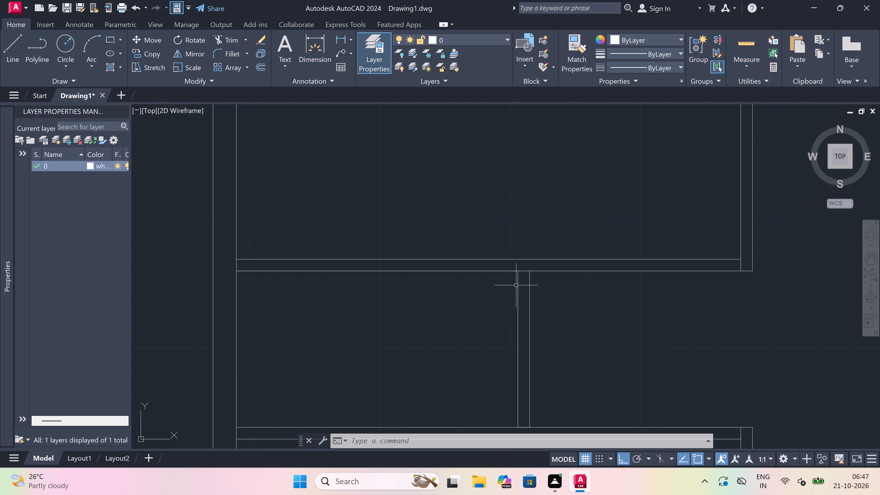
scroll(514, 285, "down", 3)
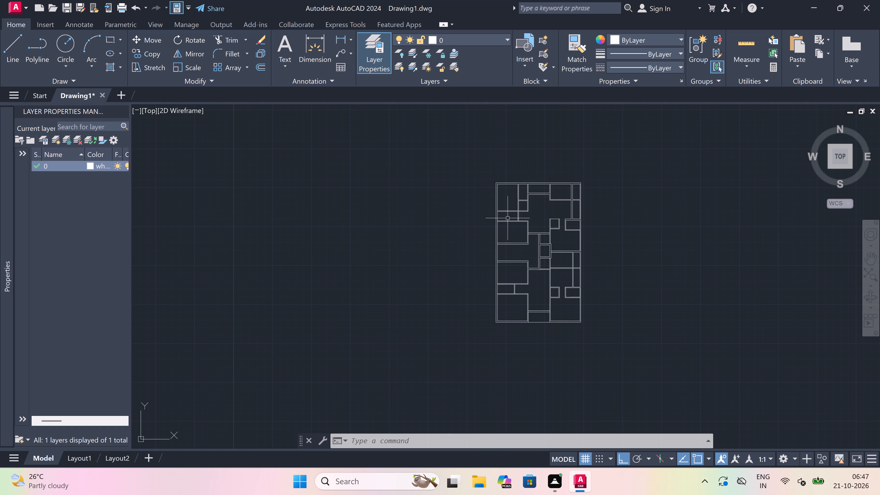
scroll(528, 258, "up", 2)
scroll(529, 258, "down", 3)
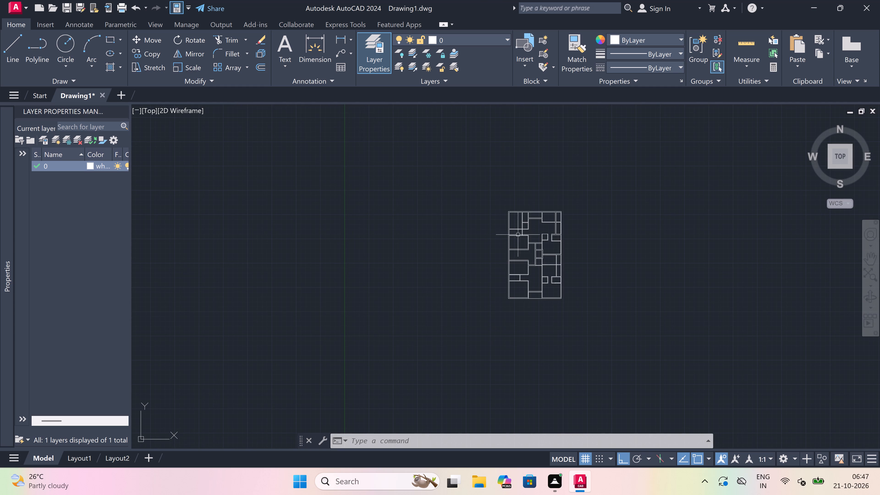
scroll(511, 220, "up", 4)
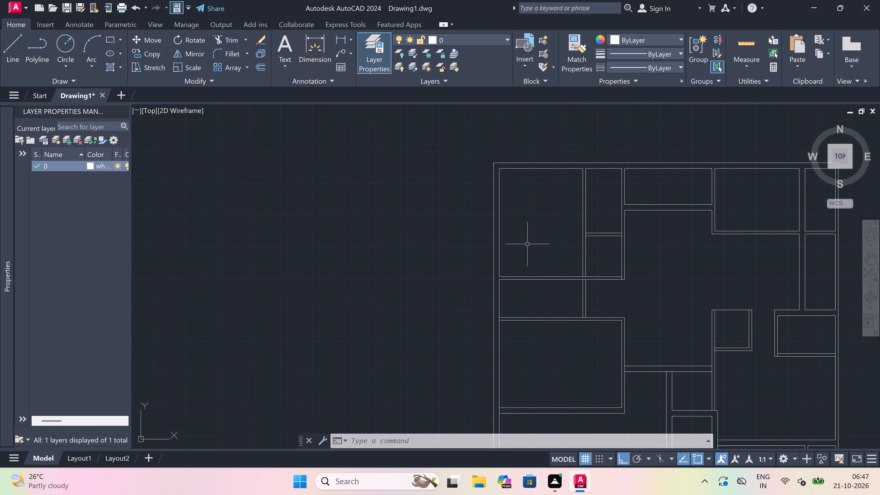
scroll(526, 237, "down", 3)
scroll(526, 237, "up", 2)
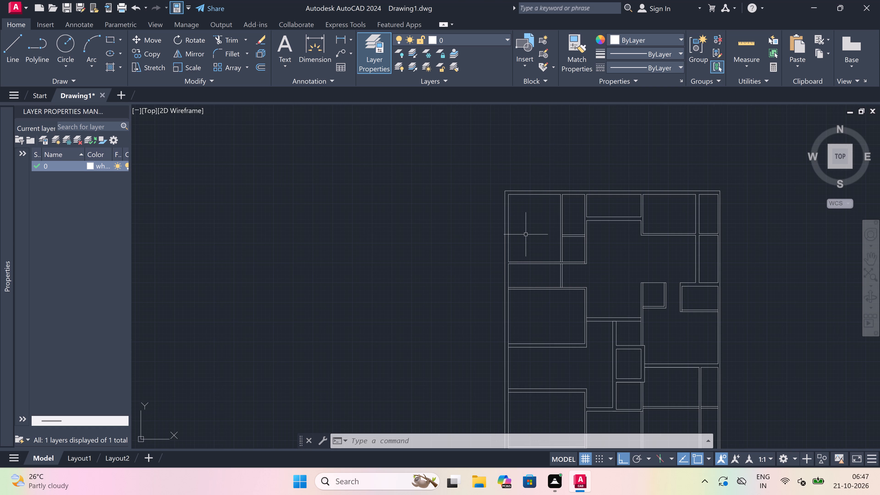
scroll(530, 240, "down", 1)
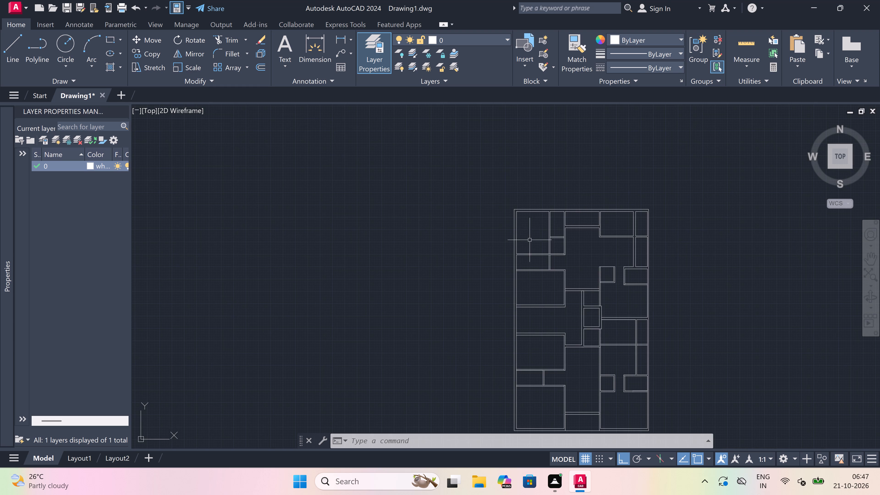
Extend both lines of the short cross wall east of the northwest room to the west face of the adjoining partition.
scroll(546, 214, "up", 1)
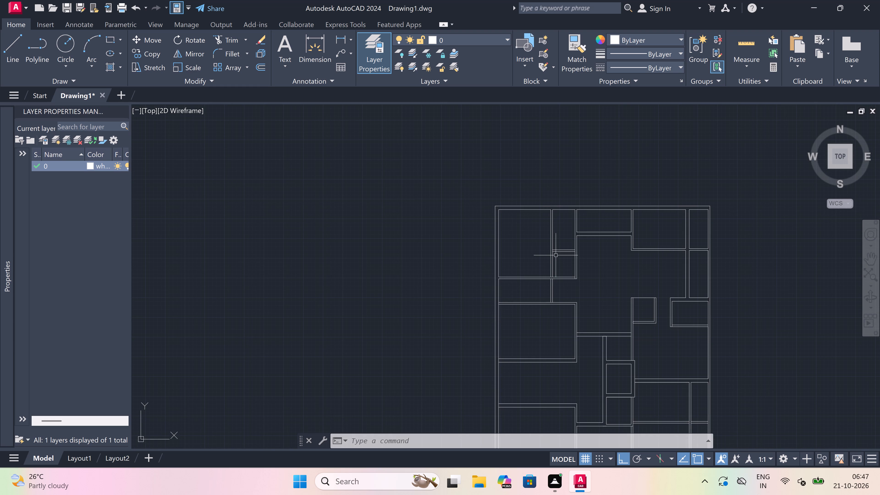
scroll(554, 260, "up", 3)
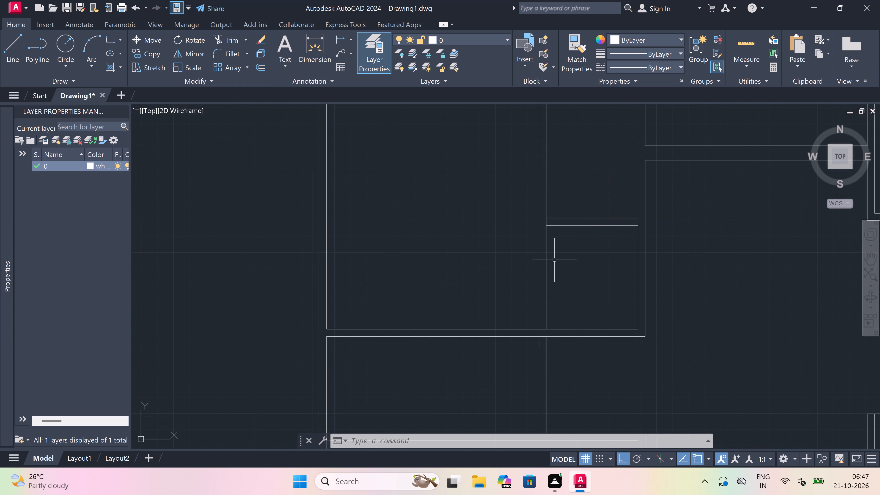
type("ex")
key("space")
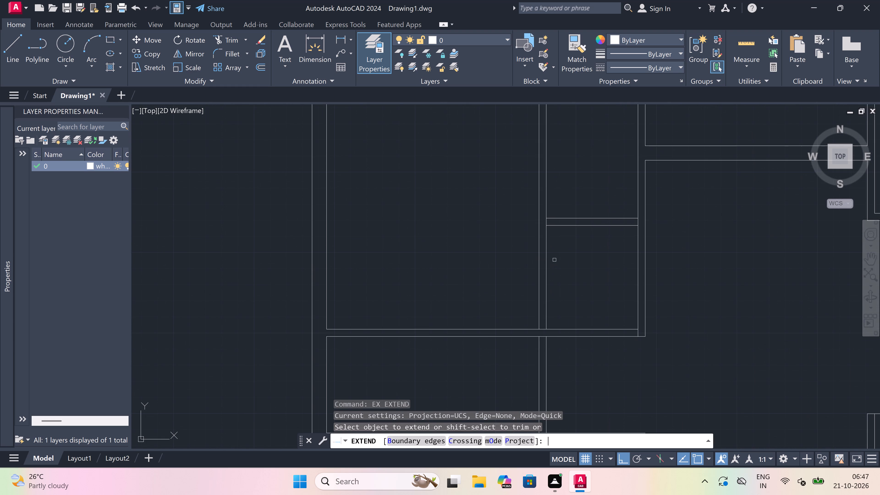
left_click(553, 277)
left_click(555, 199)
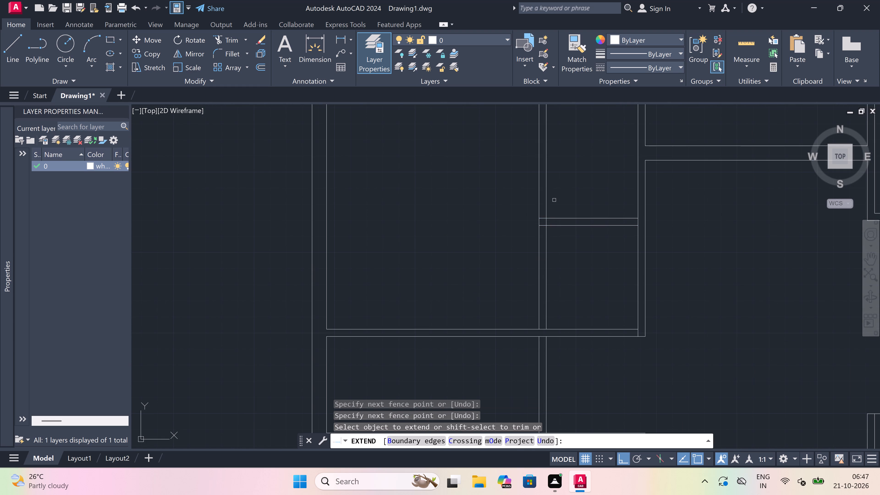
right_click(554, 200)
key("c")
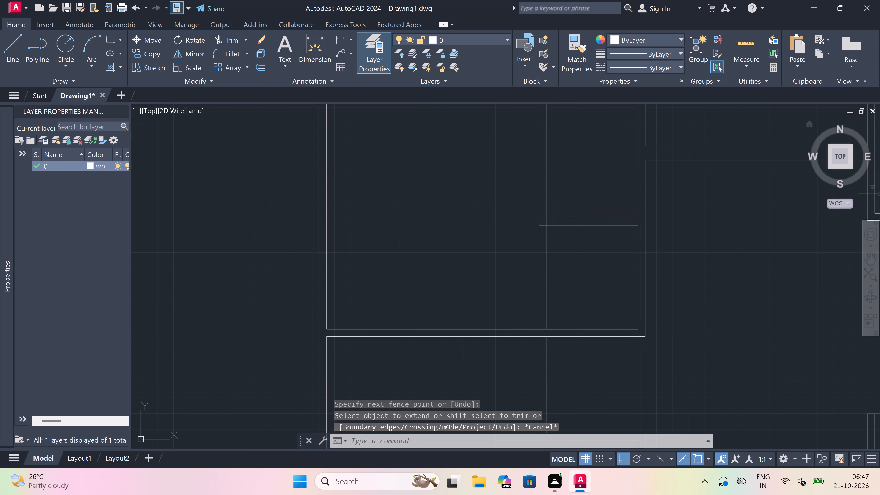
key("Escape")
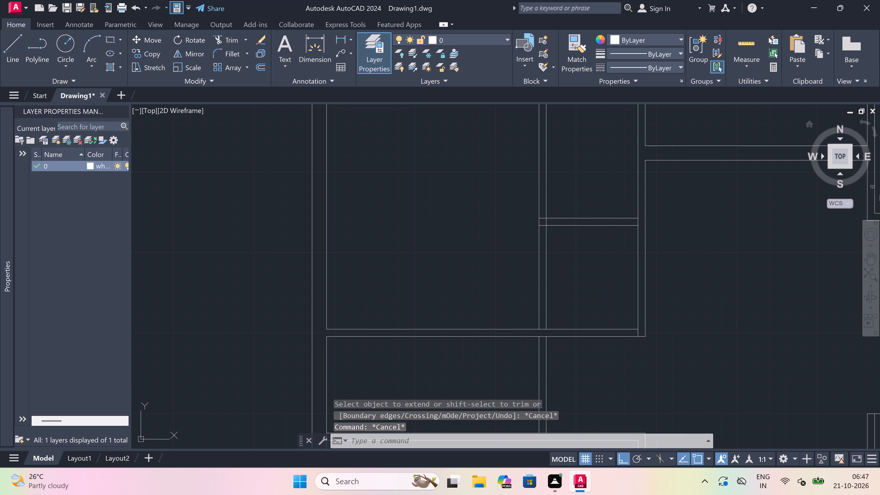
Trim both faces of the northwest room's east partition between the short cross wall and the room's south wall.
type("tr")
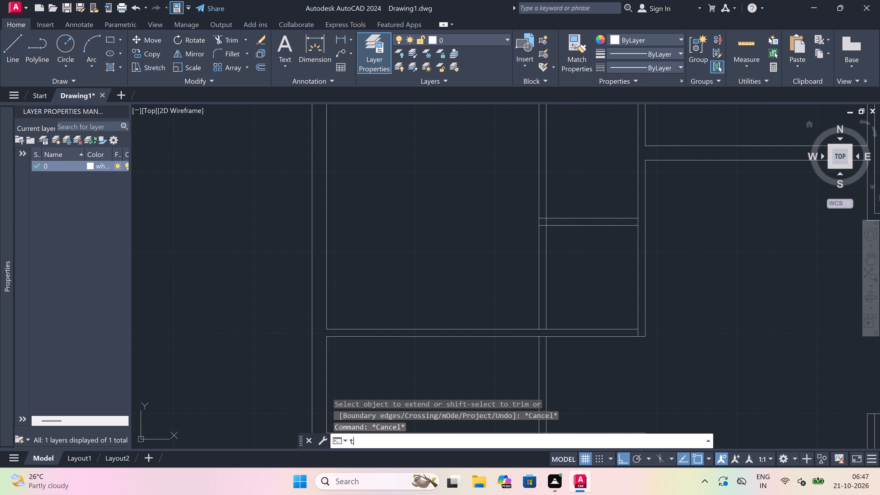
key("space")
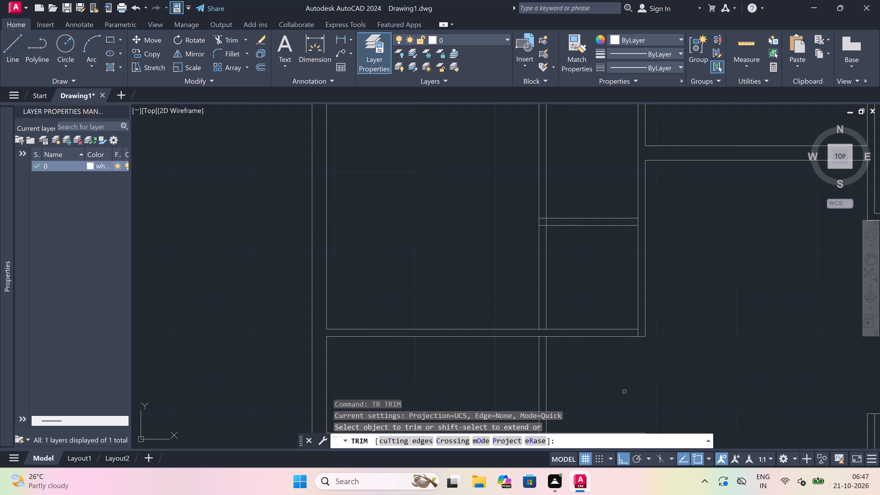
left_click(560, 286)
left_click(518, 295)
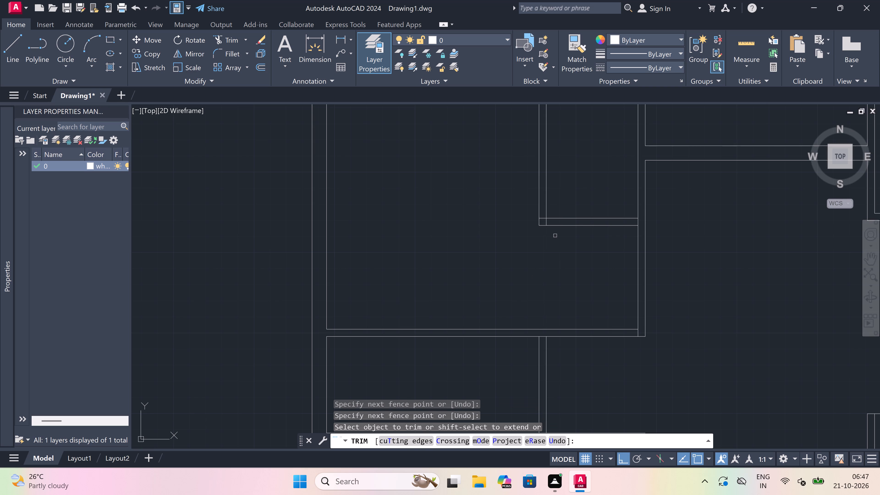
Trim the overlapping inner line ends where the northwest room's east partition meets the short cross wall, leaving a clean corner.
scroll(542, 221, "up", 3)
left_click(538, 198)
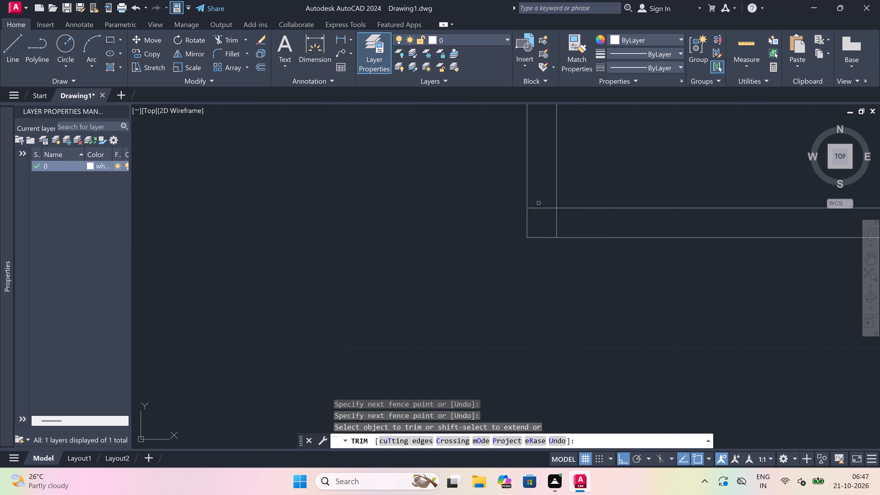
left_click(542, 217)
left_click(547, 226)
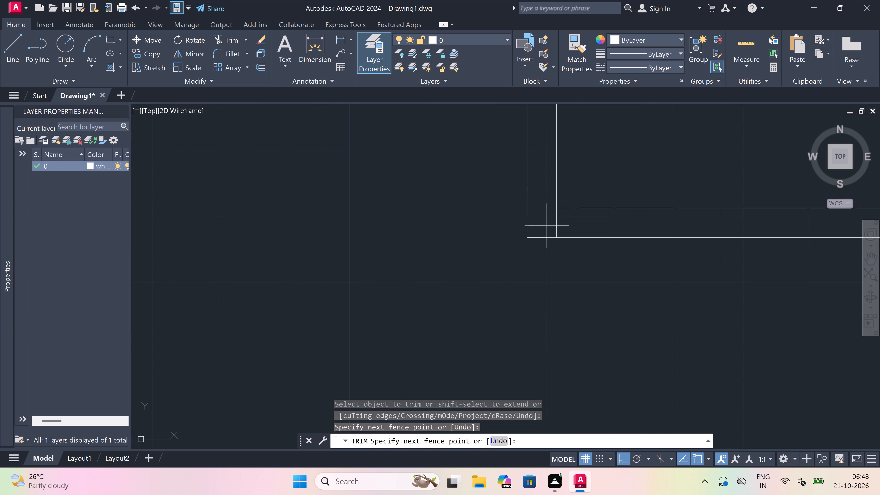
left_click(591, 221)
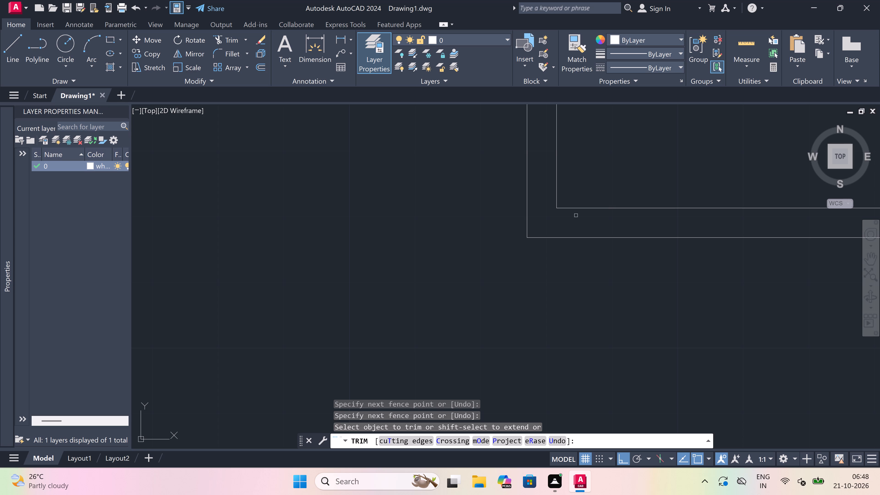
scroll(350, 276, "down", 2)
left_click_drag(323, 280, 326, 278)
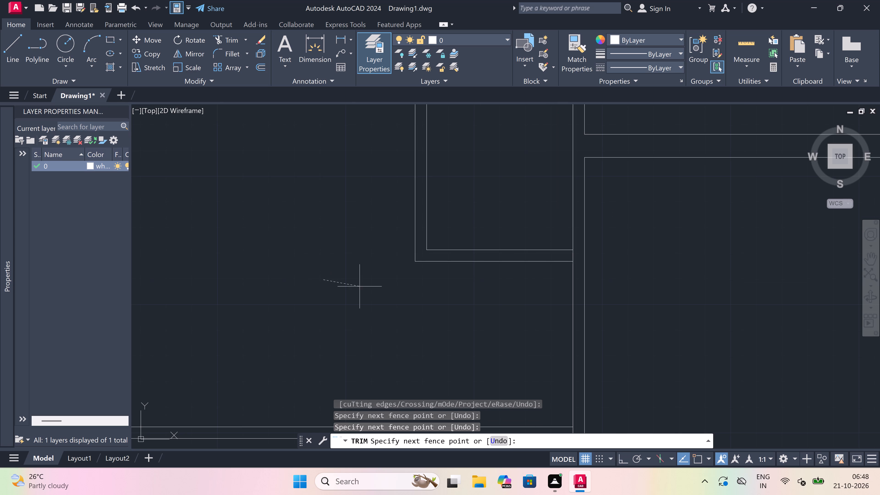
key("Escape")
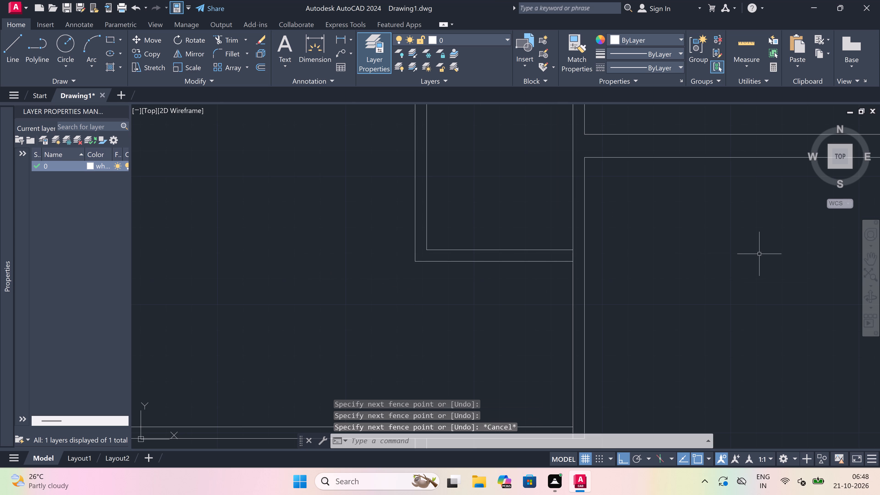
Examine the whole floor plan and the wall layout of the middle rooms between the west outer wall and the central core.
scroll(673, 300, "down", 3)
scroll(632, 280, "down", 1)
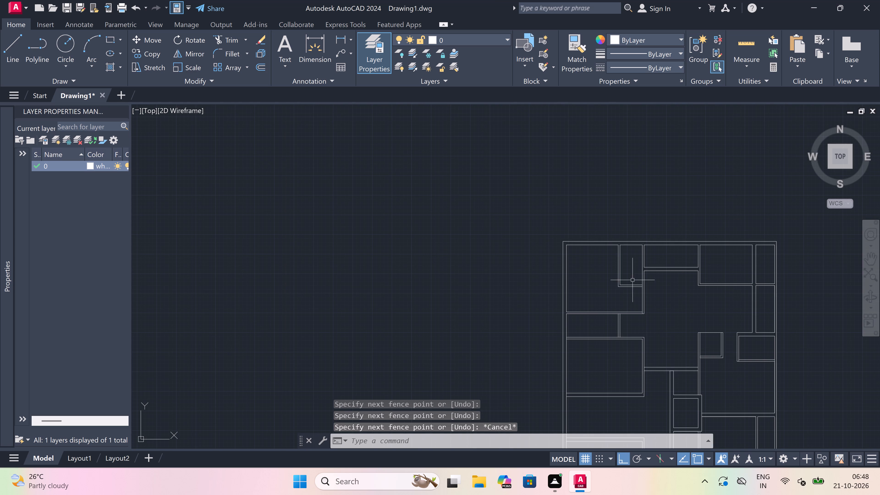
scroll(665, 288, "down", 2)
scroll(722, 294, "up", 2)
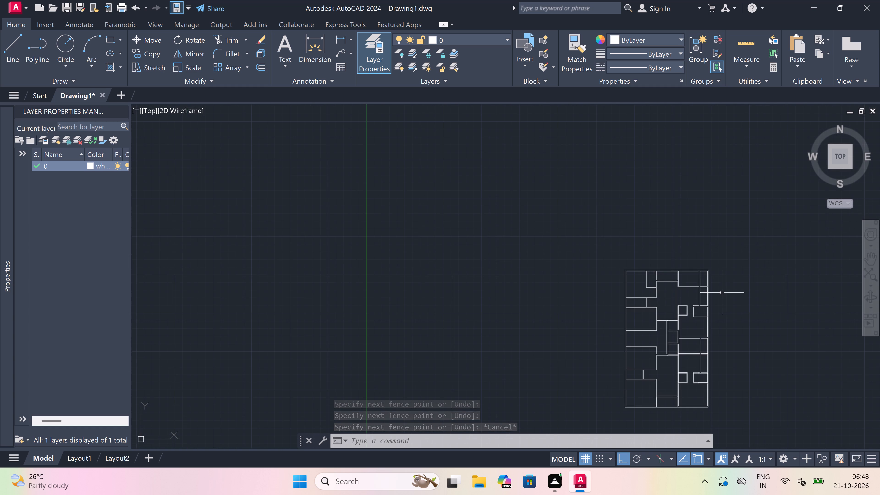
scroll(646, 277, "down", 3)
scroll(644, 306, "up", 4)
scroll(644, 306, "down", 3)
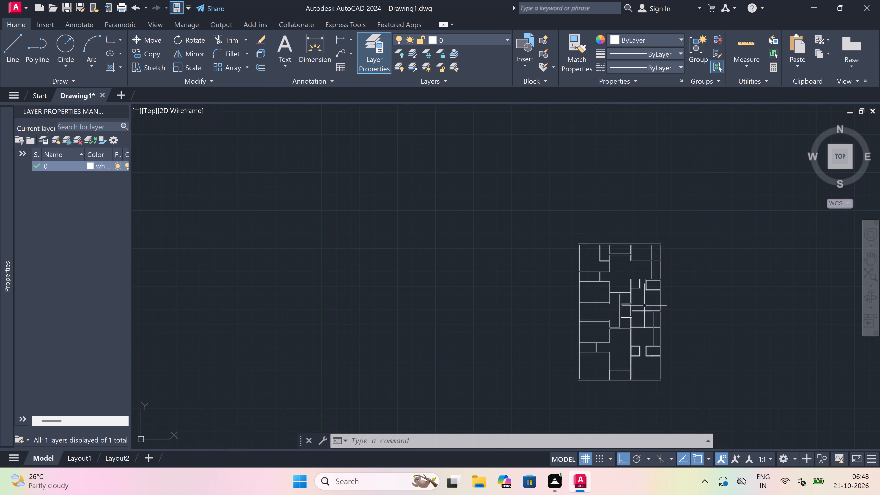
scroll(643, 341, "up", 1)
scroll(570, 298, "up", 2)
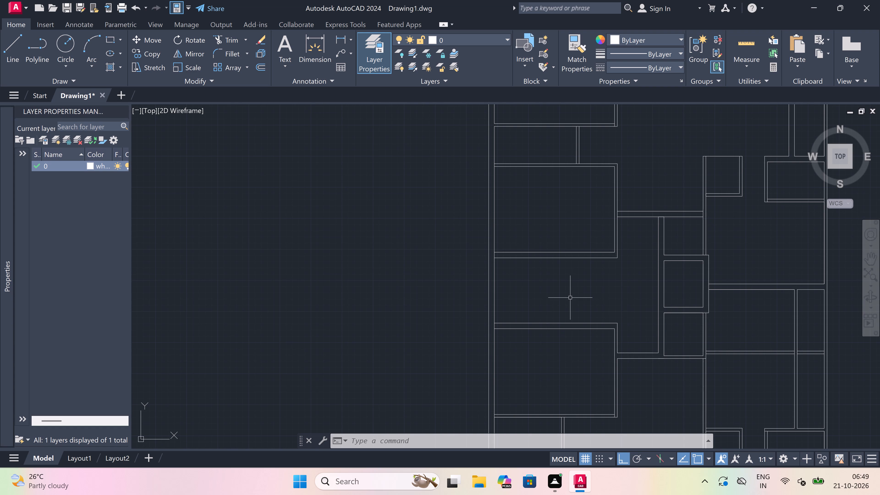
key("Escape")
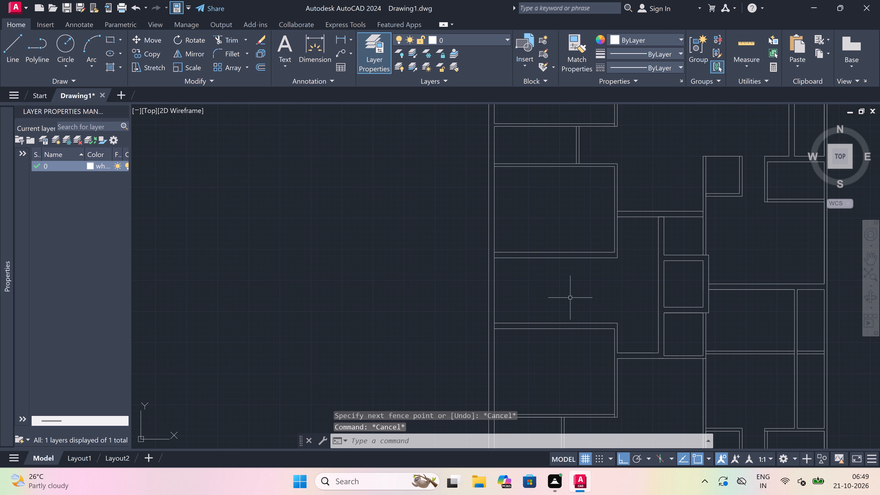
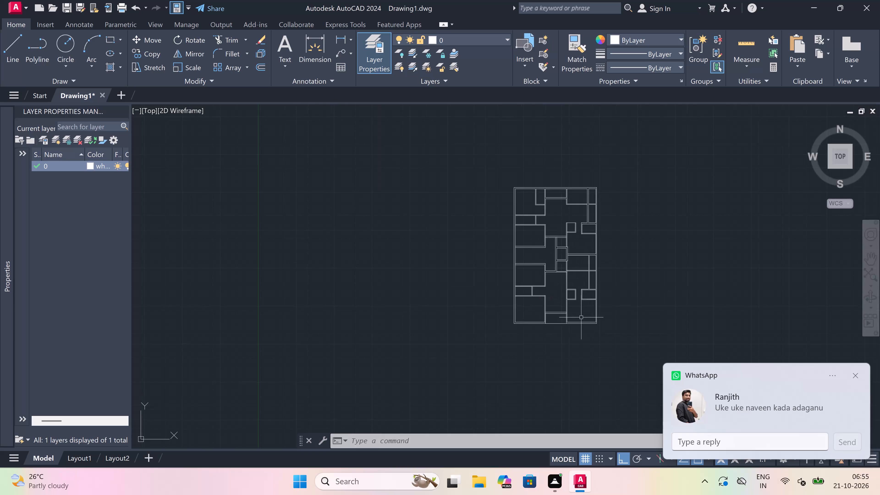
Draw two jamb lines across the west wall of the central core's middle room, joined by a mid-wall line about 4' long.
scroll(568, 302, "up", 2)
scroll(568, 302, "down", 1)
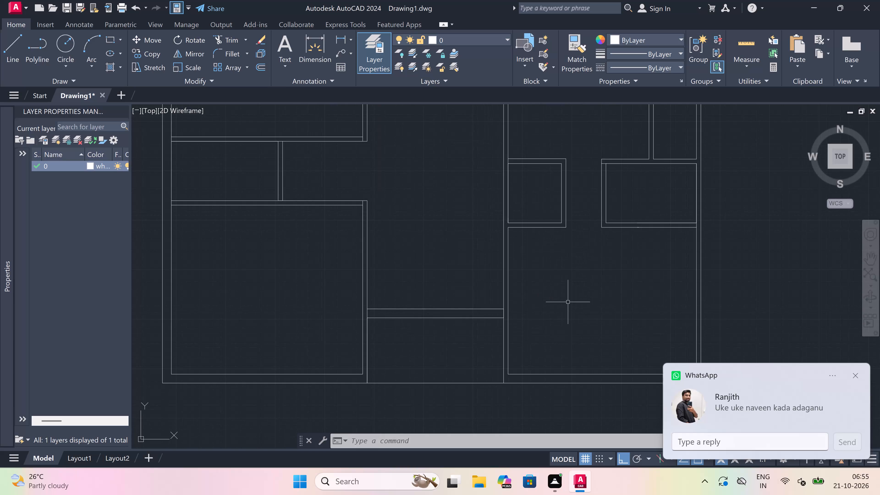
scroll(464, 345, "down", 2)
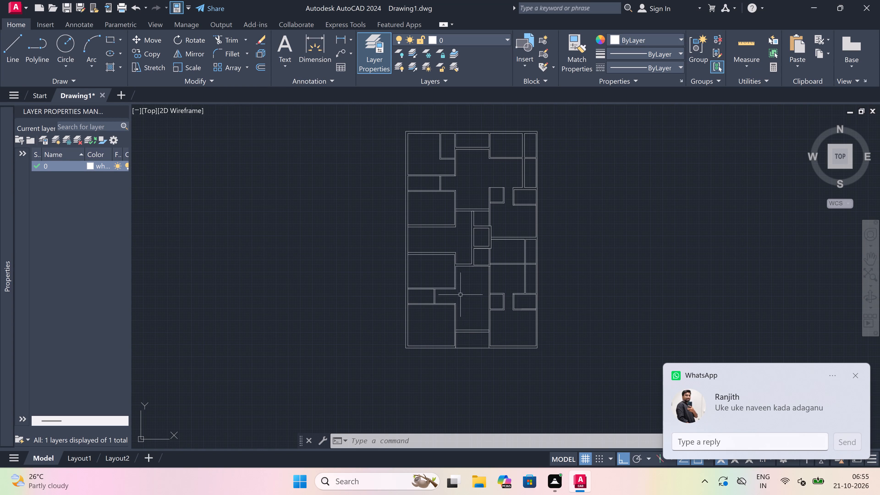
scroll(460, 292, "up", 1)
scroll(461, 292, "down", 2)
scroll(461, 263, "up", 4)
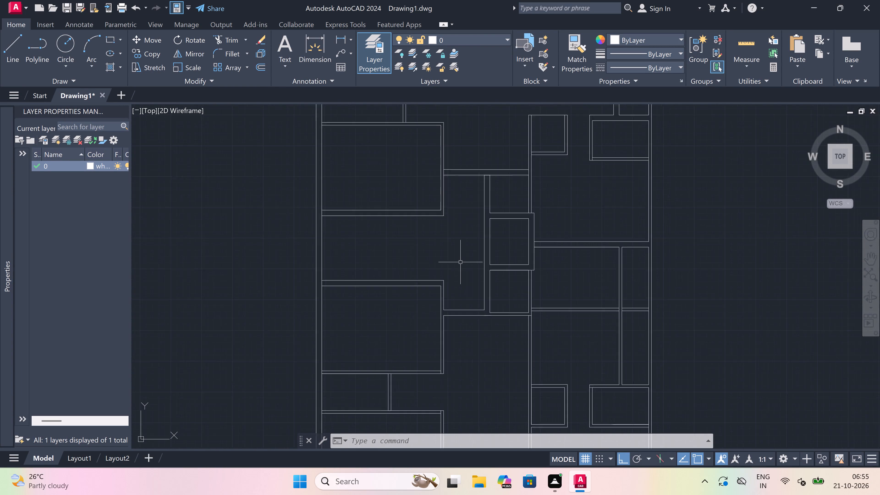
key("l")
key("space")
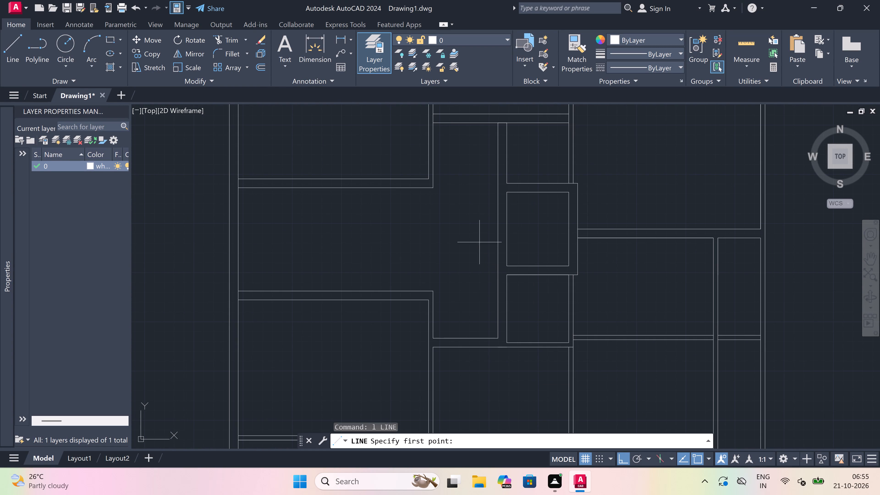
scroll(493, 222, "up", 1)
scroll(514, 198, "up", 1)
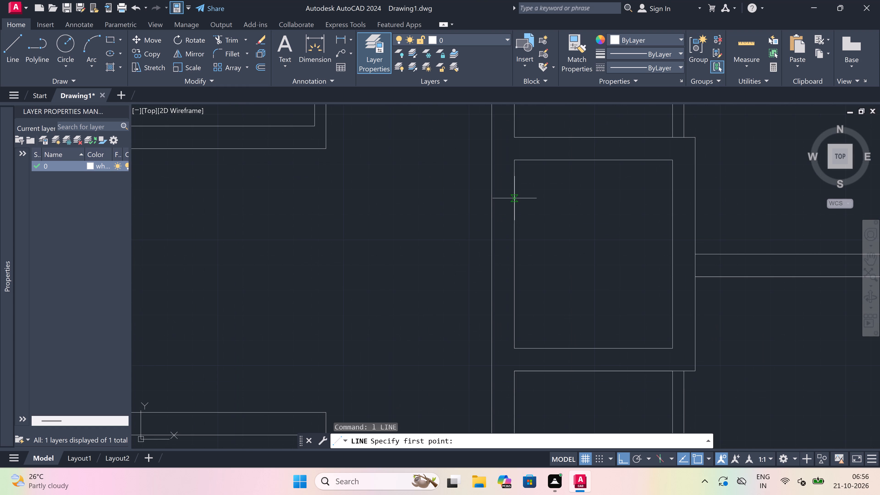
left_click(514, 198)
left_click(495, 196)
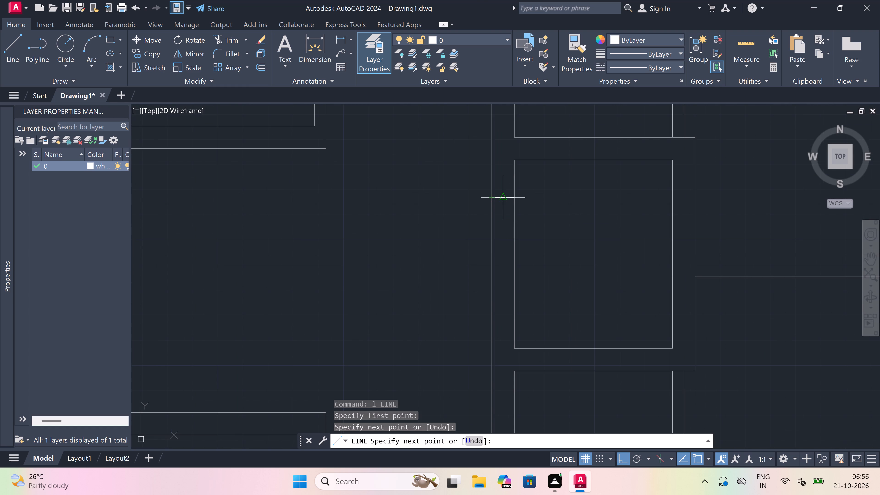
left_click(503, 197)
scroll(503, 308, "up", 1)
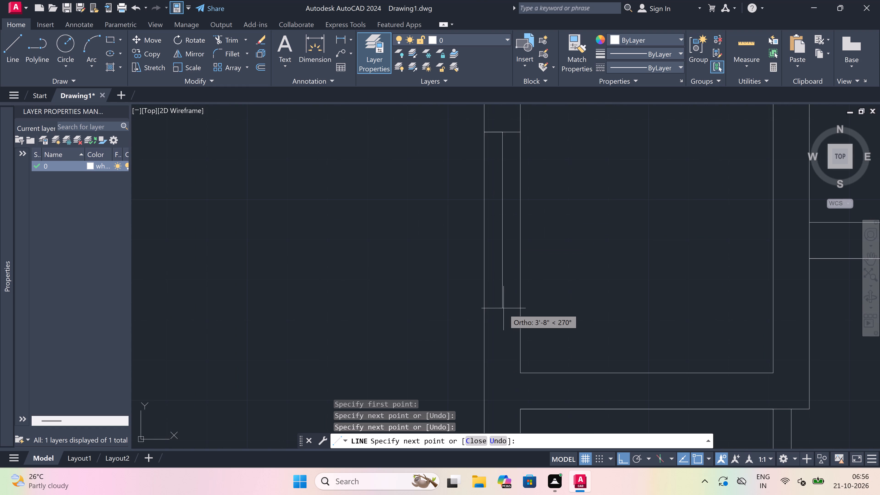
left_click(501, 318)
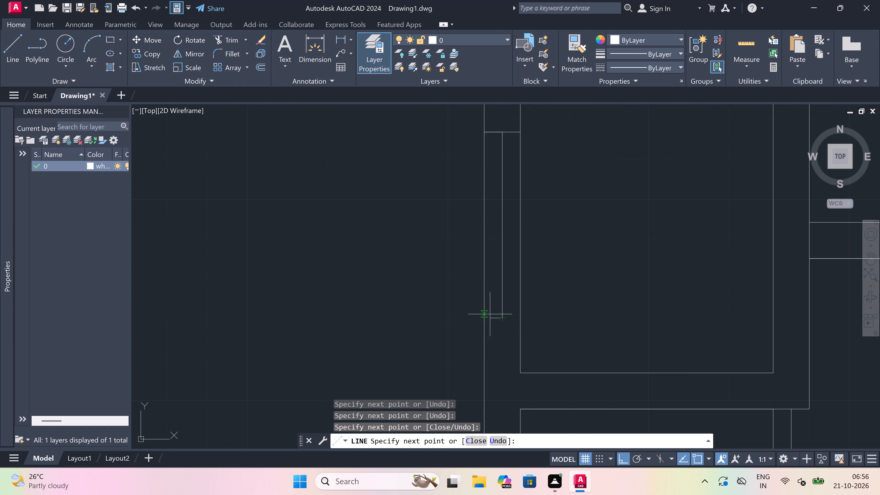
left_click(488, 315)
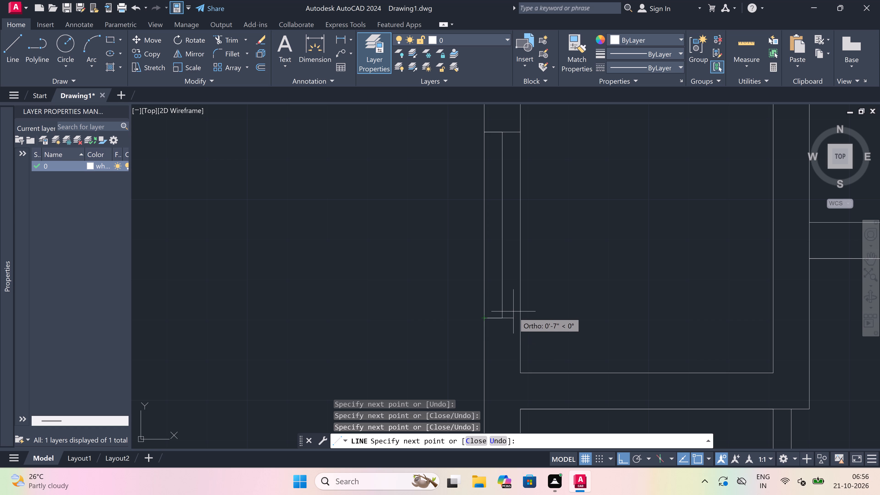
left_click(517, 320)
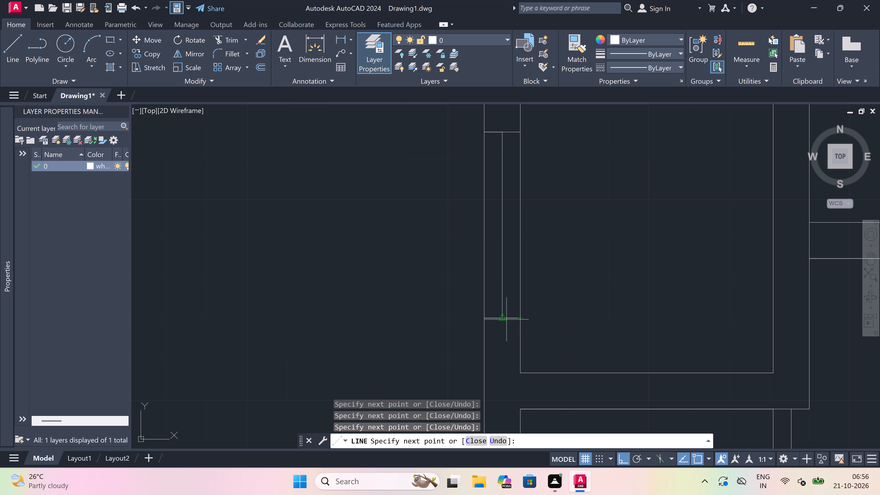
left_click(503, 318)
key("Escape")
Trim both faces of the middle core room's west wall between the two jamb lines, leaving the mid-wall line across the opening.
key("t")
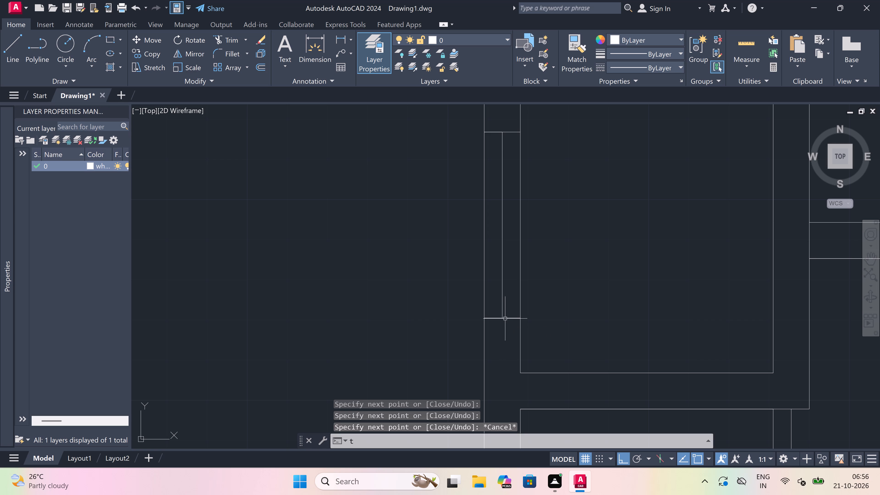
key("r")
key("space")
left_click(517, 272)
left_click(542, 265)
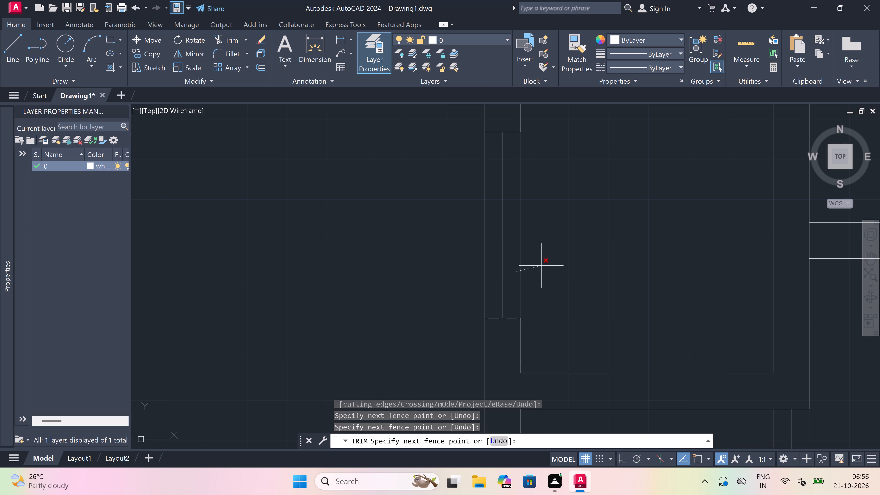
left_click(489, 281)
left_click(440, 291)
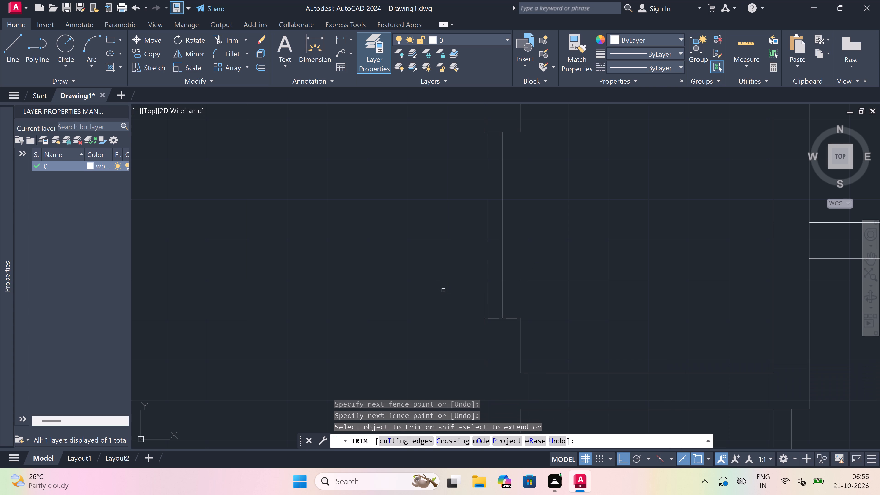
key("Escape")
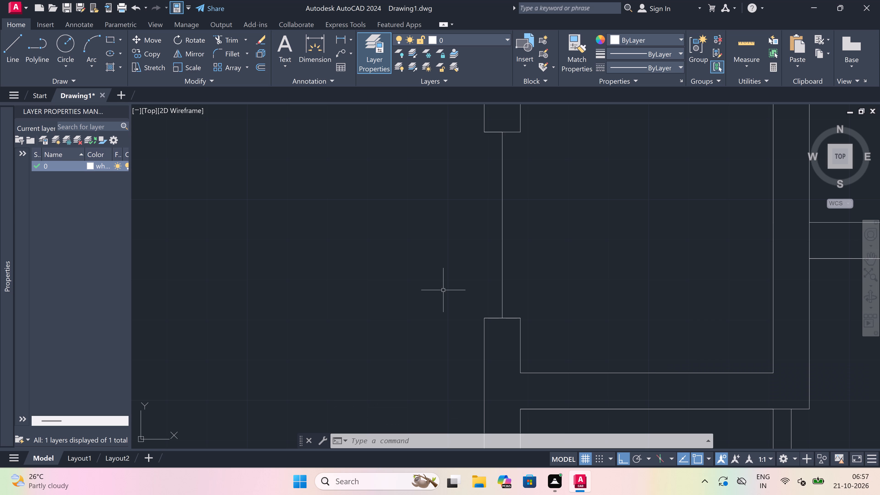
scroll(457, 299, "down", 2)
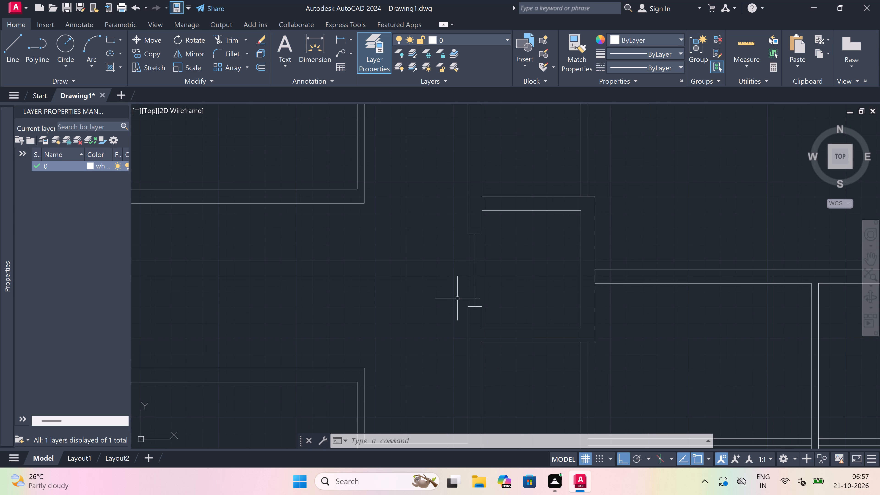
key("Escape")
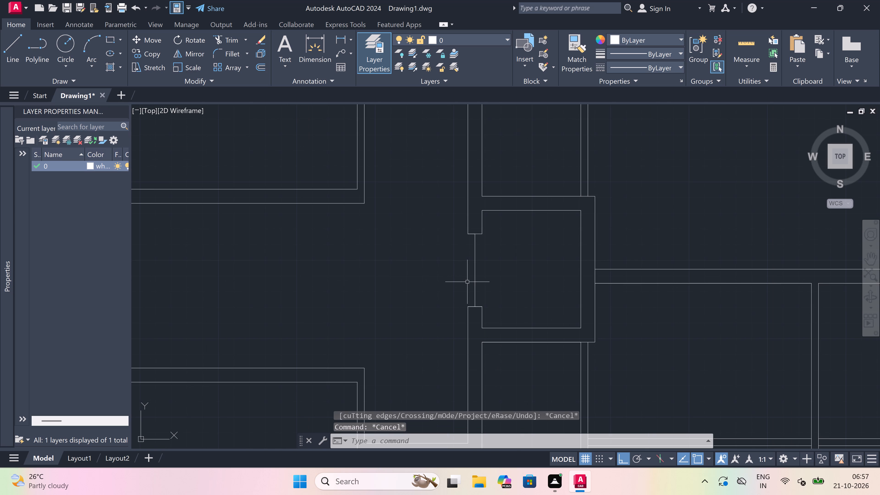
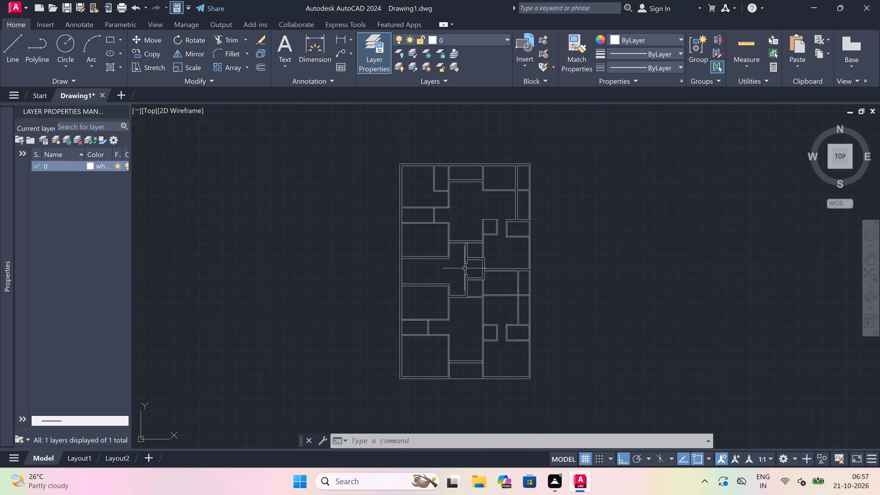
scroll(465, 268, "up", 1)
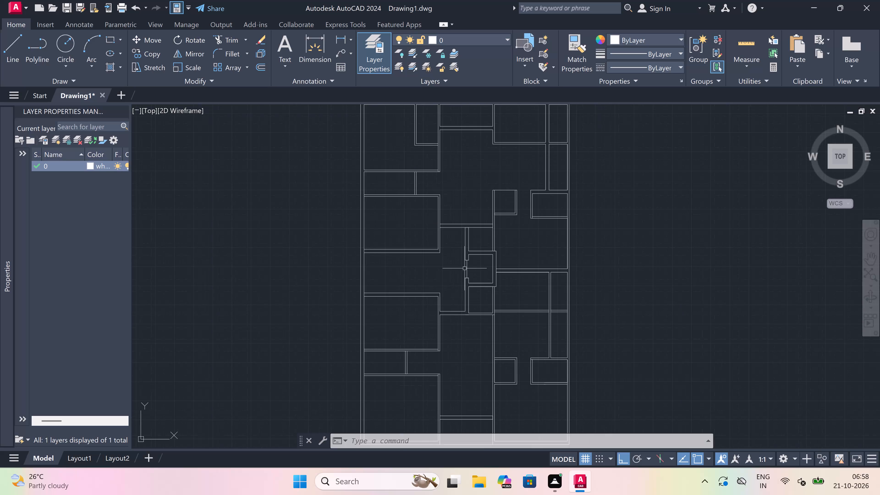
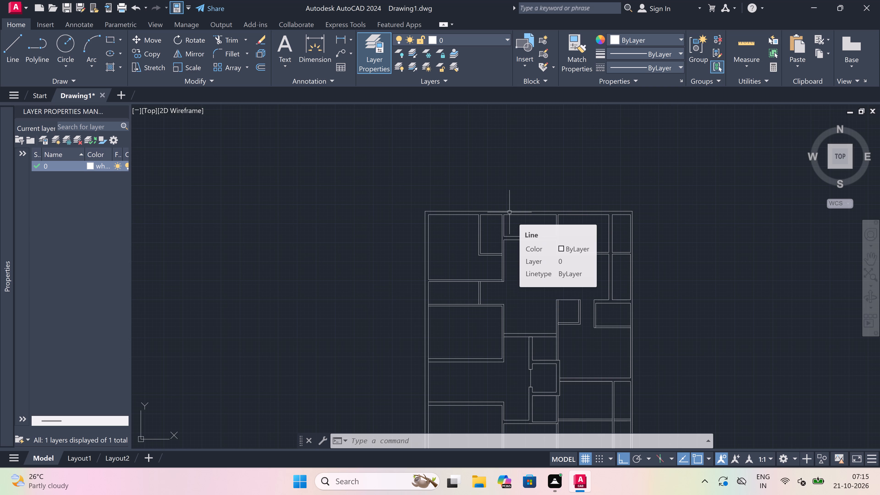
Create a new layer named line1 and assign it index color 21.
double_click(376, 52)
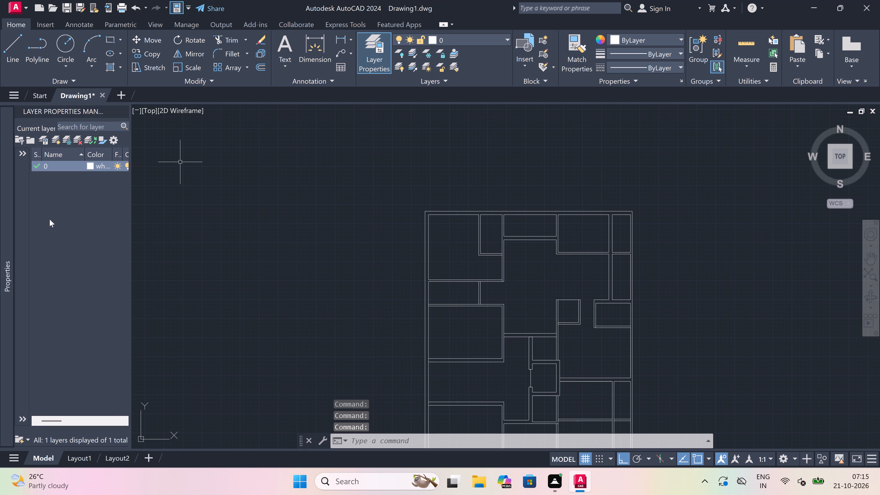
right_click(48, 217)
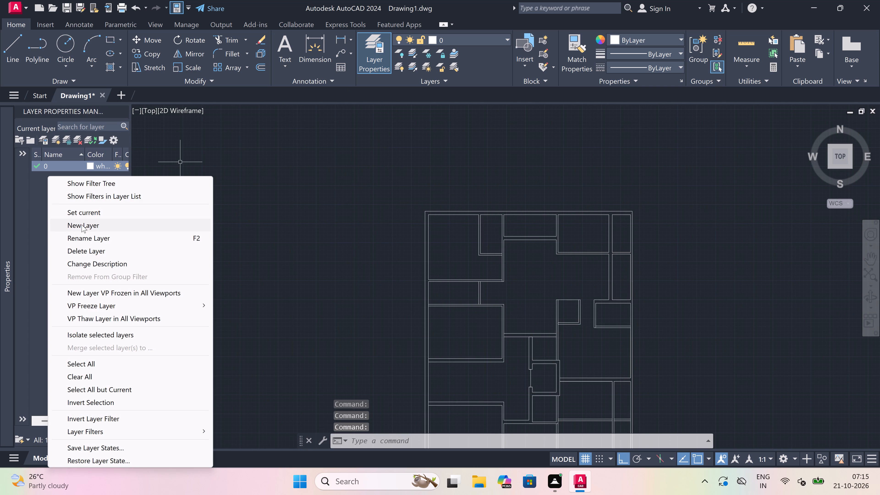
left_click(83, 226)
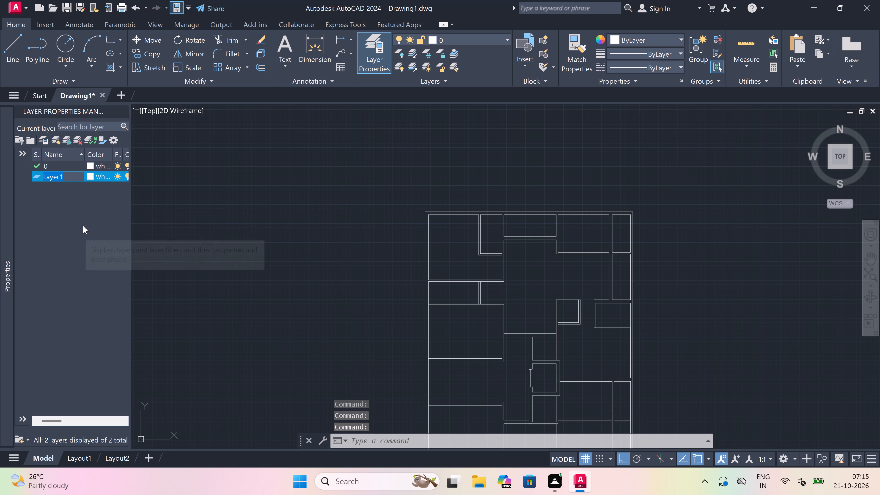
key("BackSpace")
key("BackSpace")
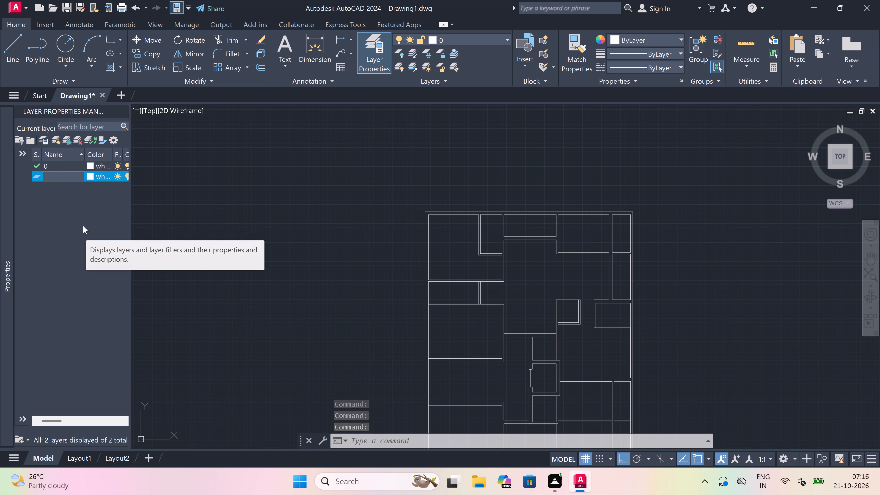
key("l")
type("in")
type("e2")
key("BackSpace")
key("1")
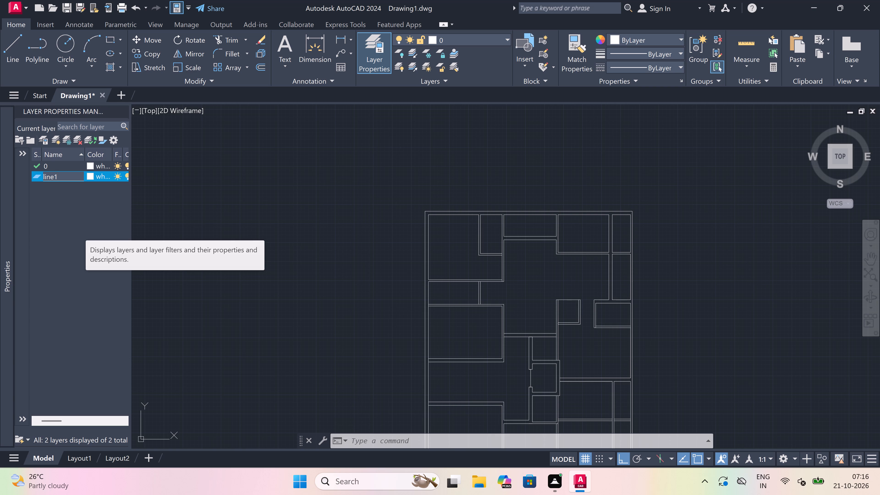
left_click(89, 176)
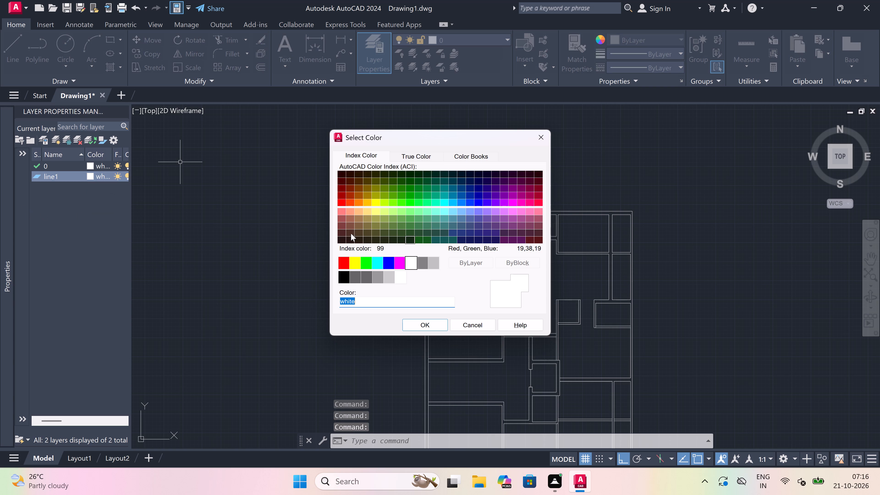
left_click(351, 209)
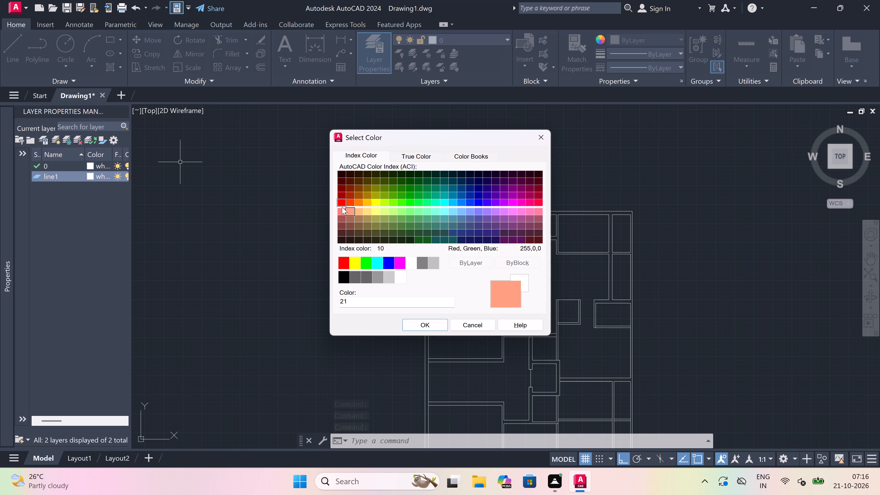
left_click(421, 329)
Create a new layer named line2 and assign it index color 161.
right_click(43, 233)
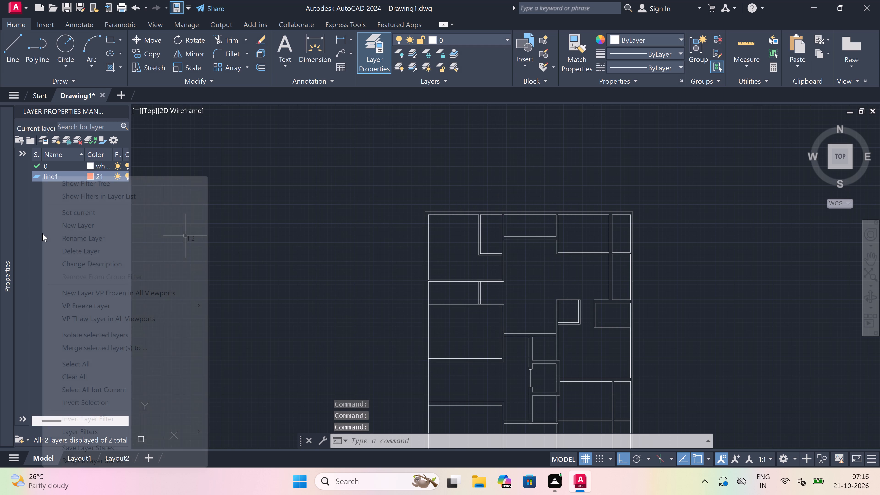
left_click(69, 226)
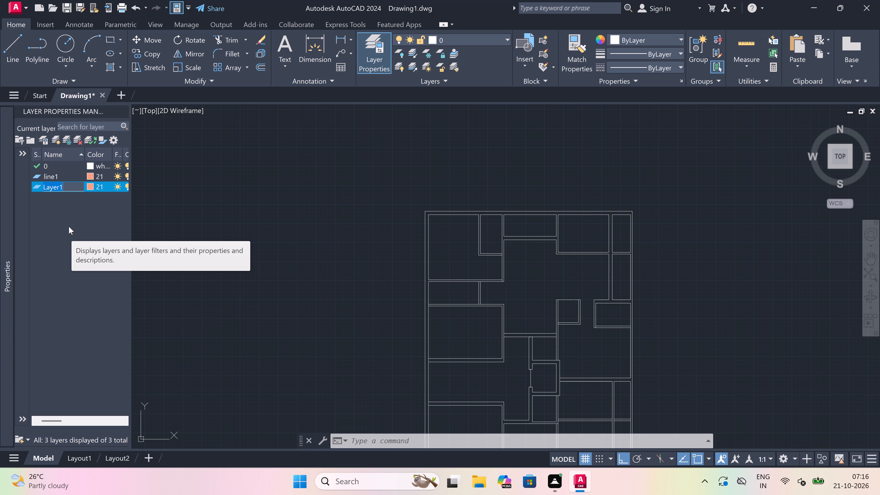
scroll(75, 227, "down", 3)
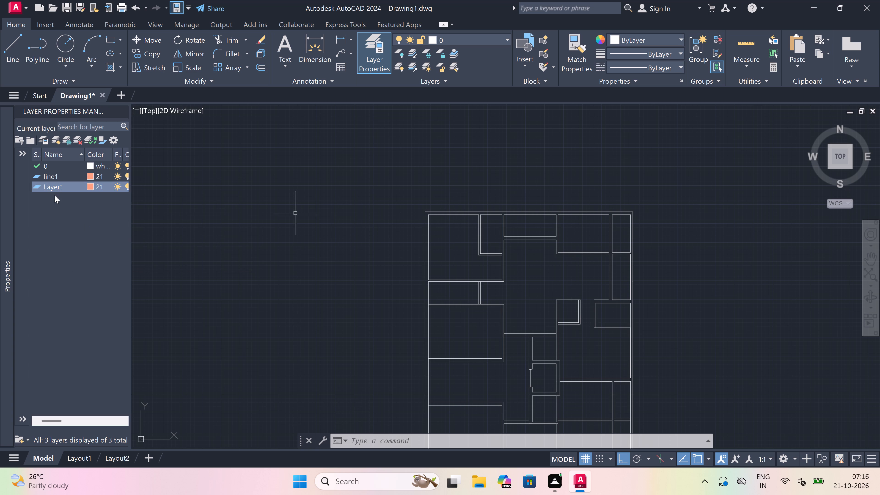
right_click(63, 212)
double_click(55, 211)
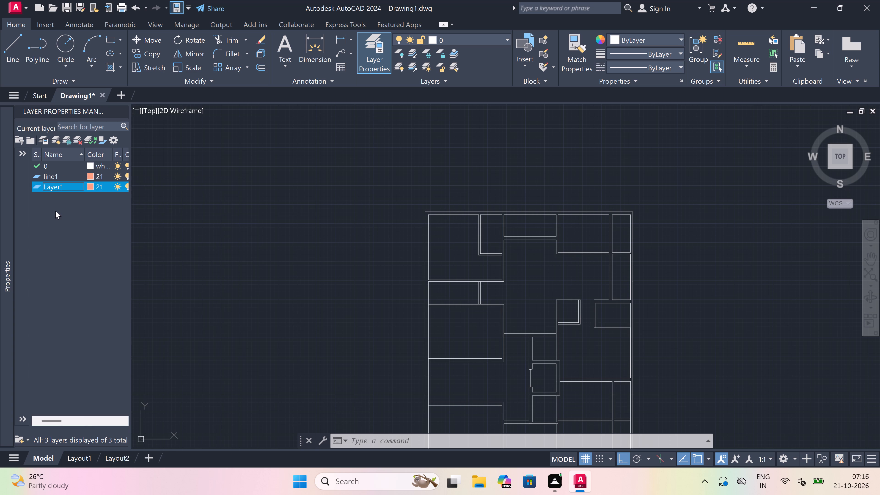
left_click(69, 184)
right_click(62, 214)
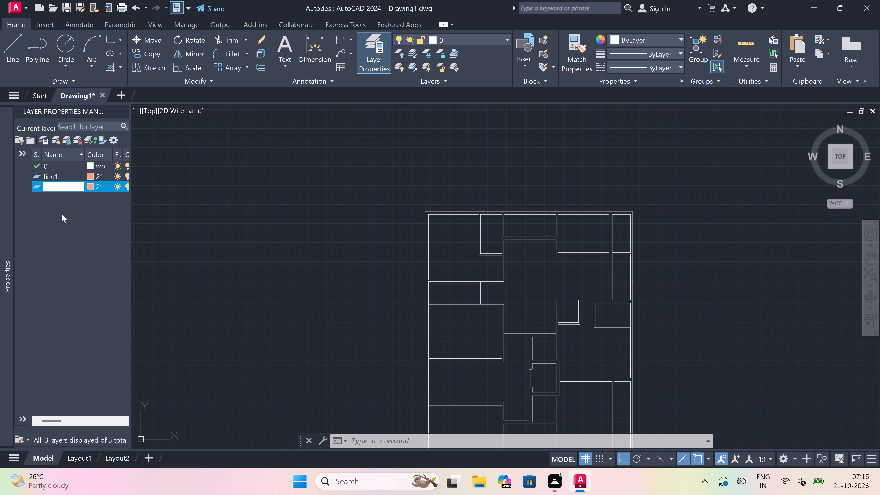
left_click(58, 209)
left_click(67, 184)
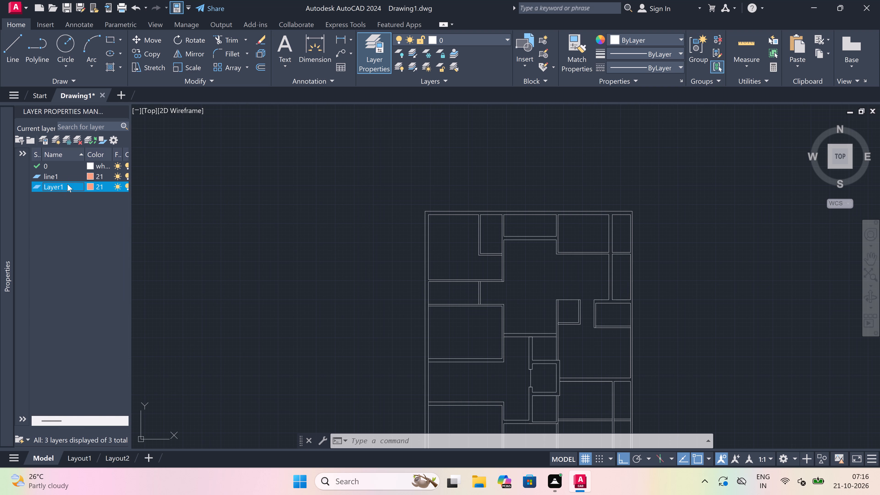
key("BackSpace")
key("BackSpace")
key("BackSpace")
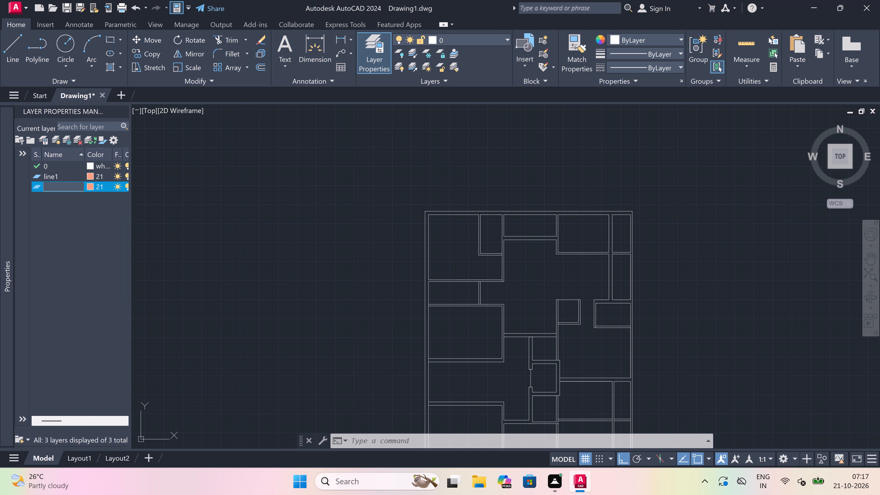
type("line2")
left_click(90, 184)
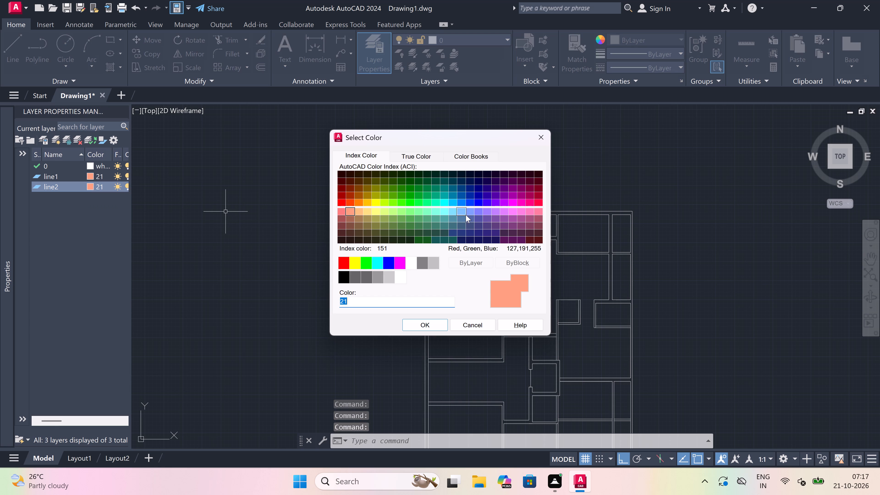
left_click(470, 210)
left_click(421, 322)
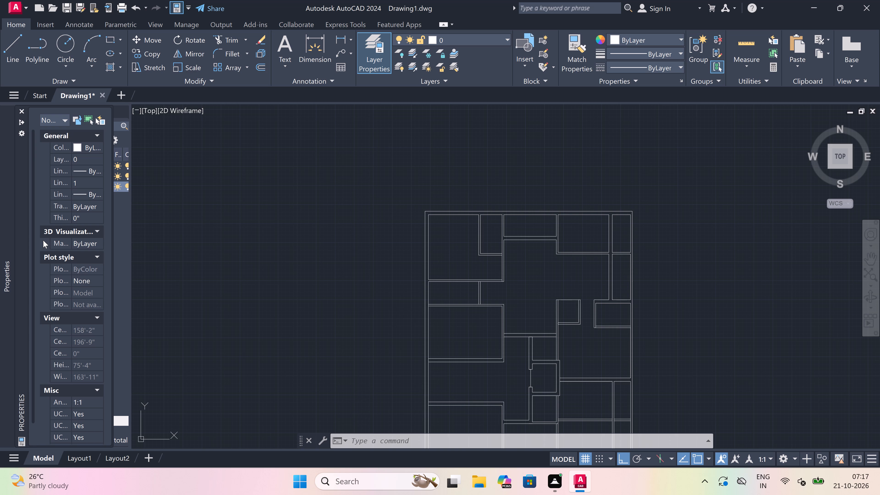
Close the Properties palette that covers the layer list.
left_click(21, 109)
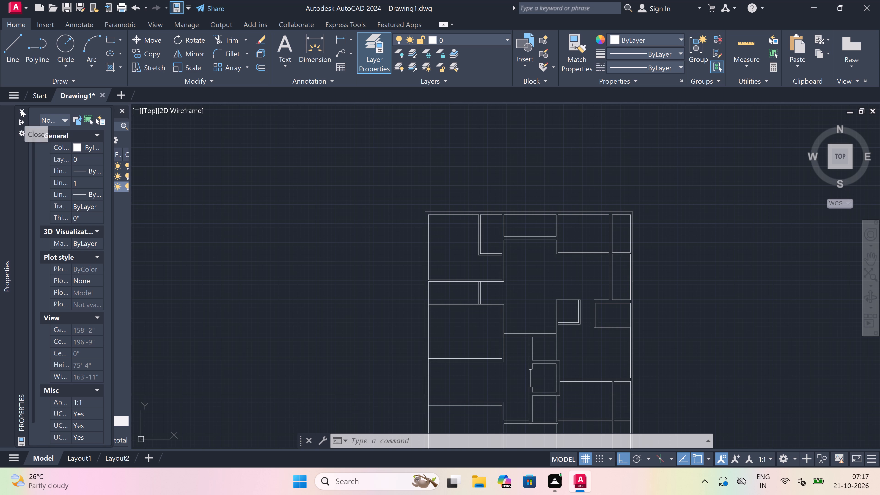
Create a new layer named line3 and assign it index color 191.
right_click(44, 236)
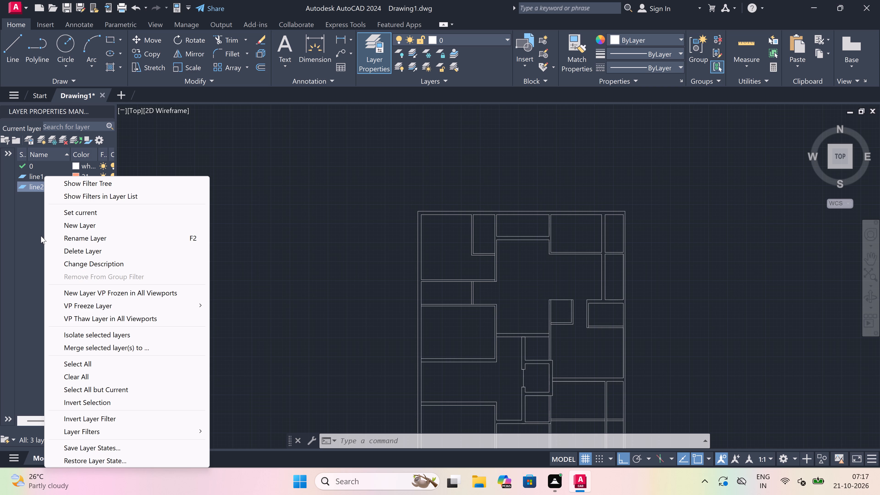
scroll(86, 232, "down", 2)
left_click(18, 233)
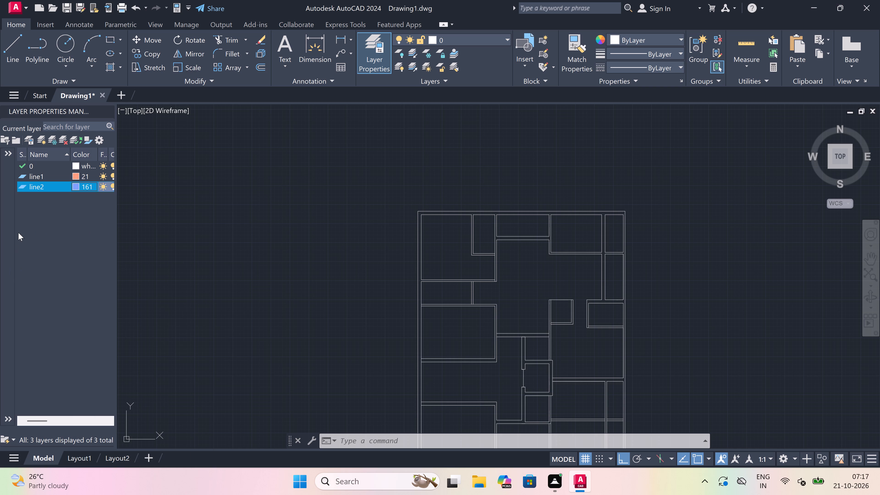
right_click(32, 216)
left_click(83, 225)
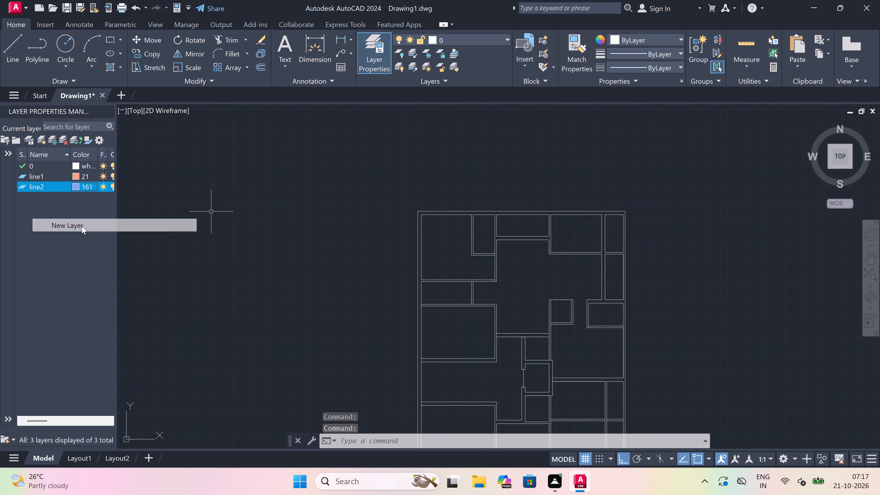
key("BackSpace")
key("BackSpace")
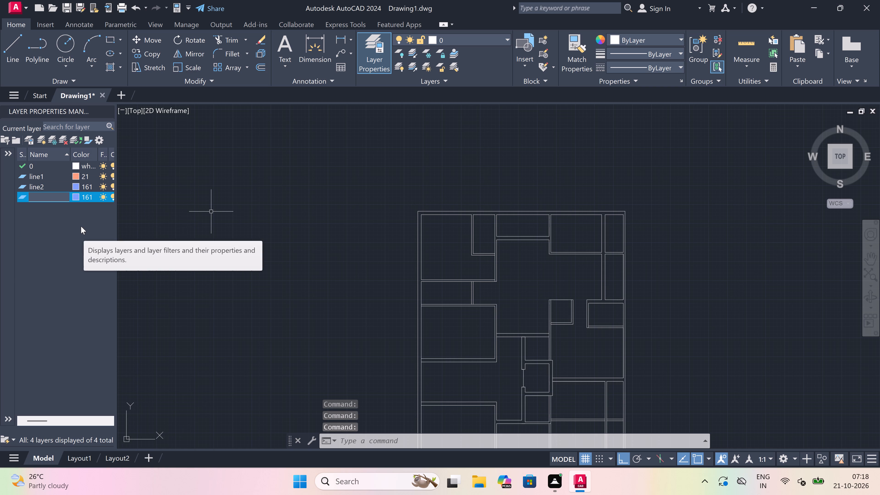
type("lim")
key("BackSpace")
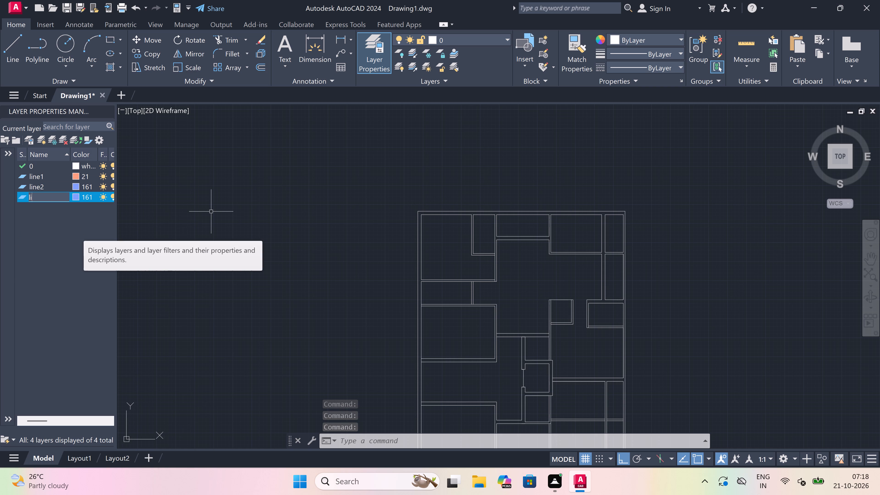
key("n")
type("e3")
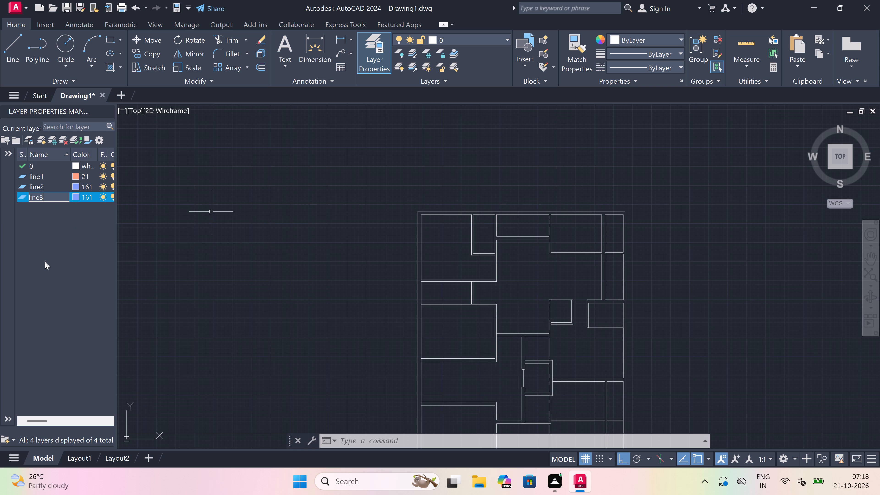
scroll(57, 308, "down", 3)
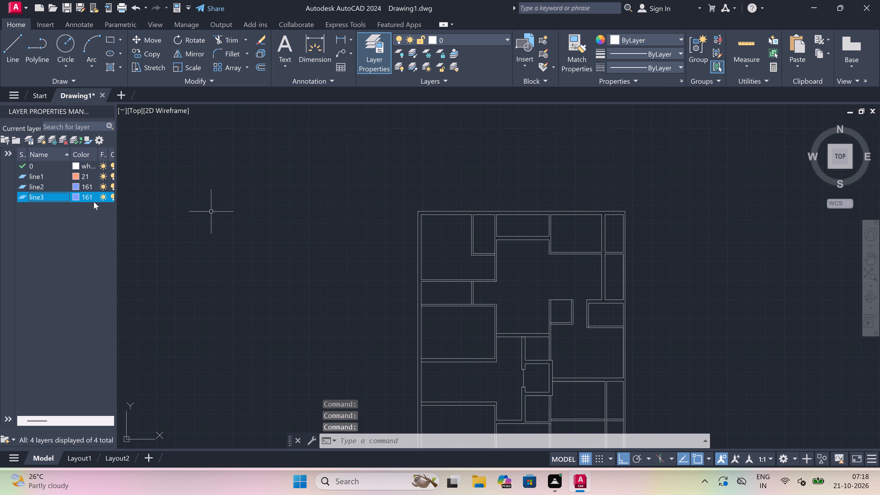
left_click(76, 201)
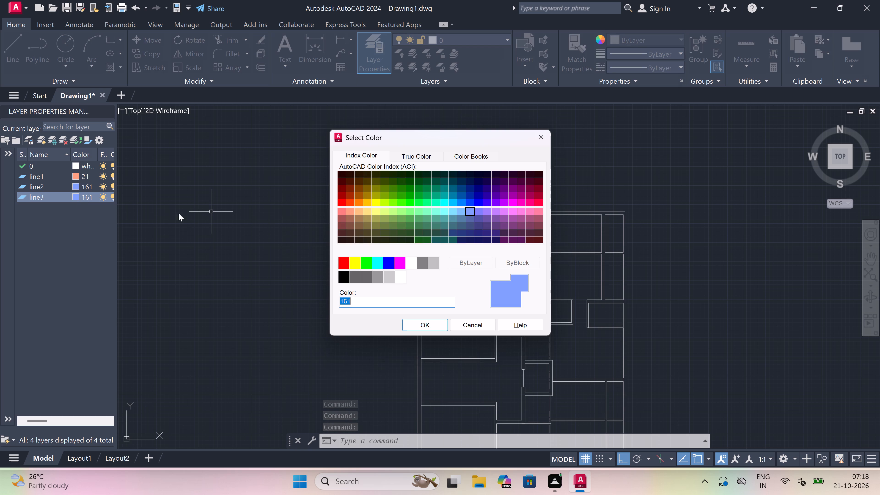
left_click(497, 210)
left_click(412, 326)
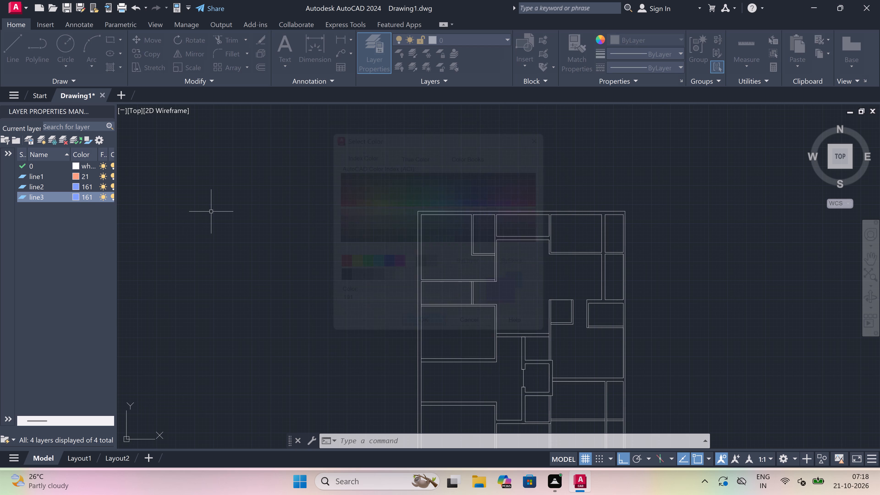
key("Escape")
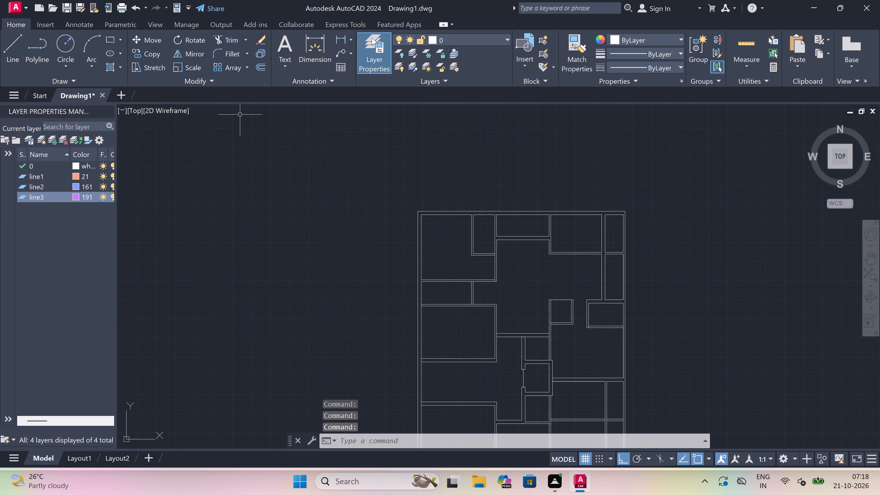
Make line1 the current layer.
left_click(451, 40)
left_click(468, 67)
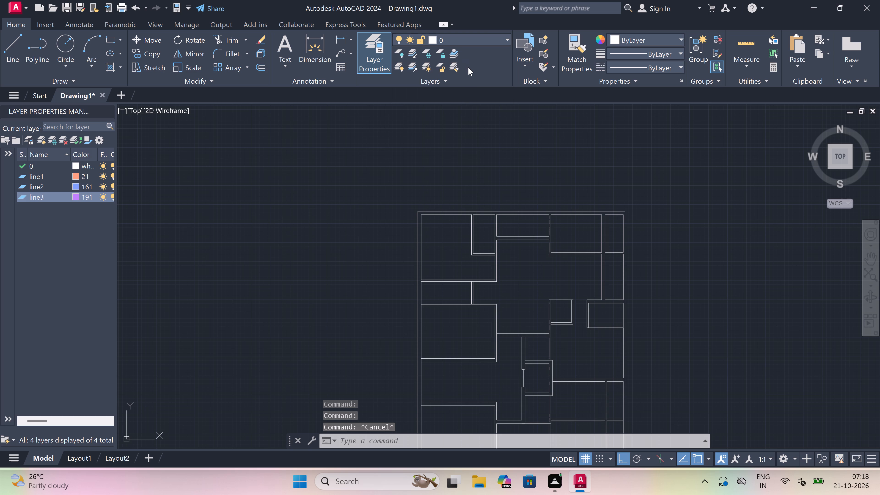
Draw a door jamb line across the narrow upper room's bottom wall, near its left corner, with a 2" stop and 2' upward leaf.
type("l")
key("space")
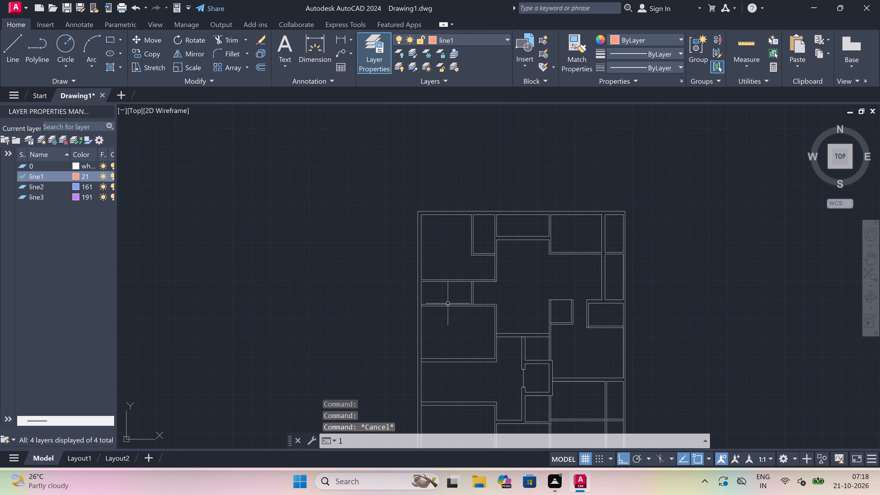
scroll(485, 269, "up", 3)
scroll(416, 259, "down", 3)
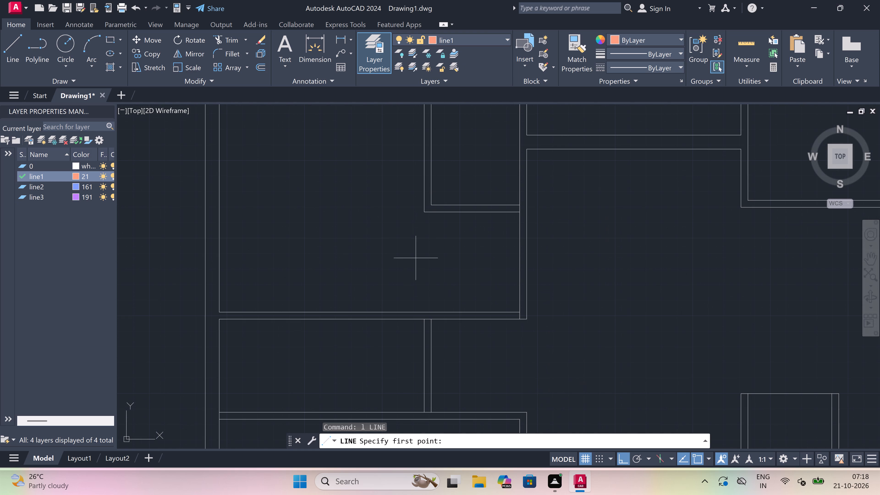
scroll(416, 259, "down", 1)
scroll(424, 230, "up", 3)
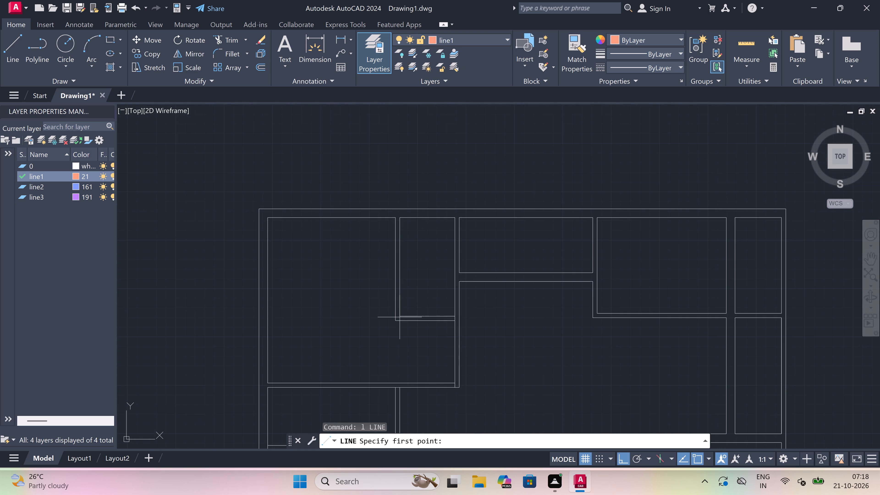
scroll(393, 328, "up", 2)
scroll(411, 303, "up", 2)
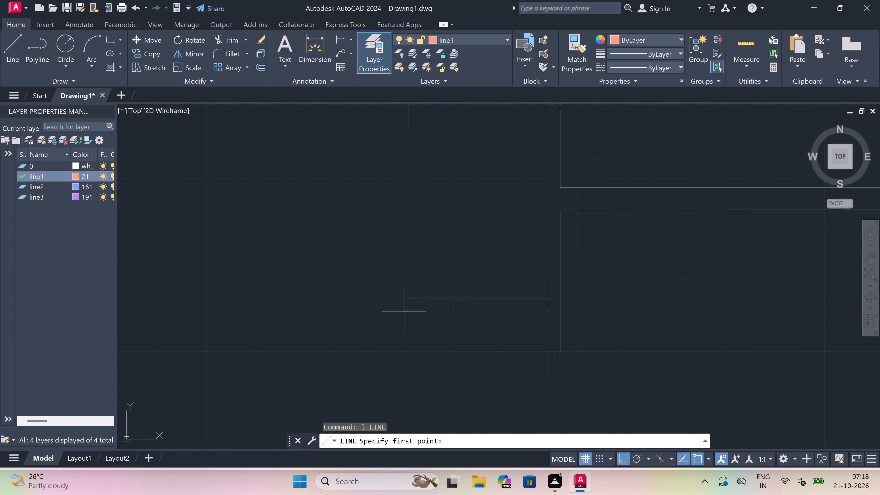
left_click(421, 293)
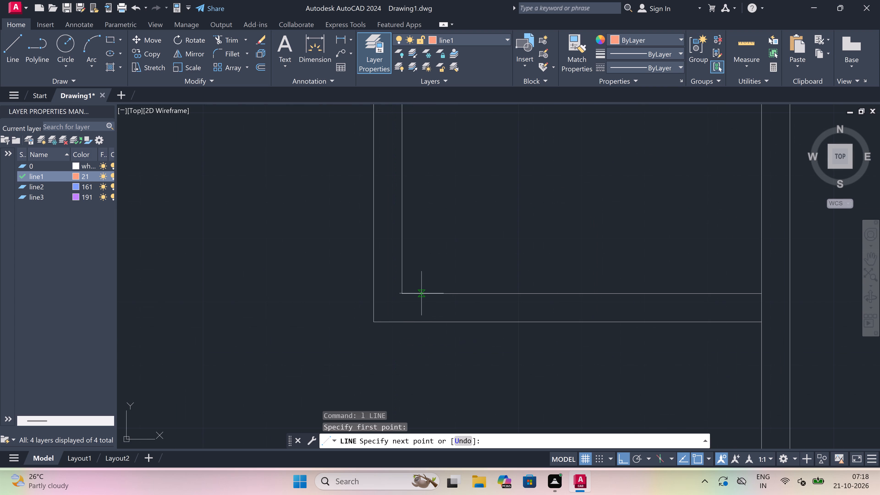
left_click(419, 321)
left_click(421, 305)
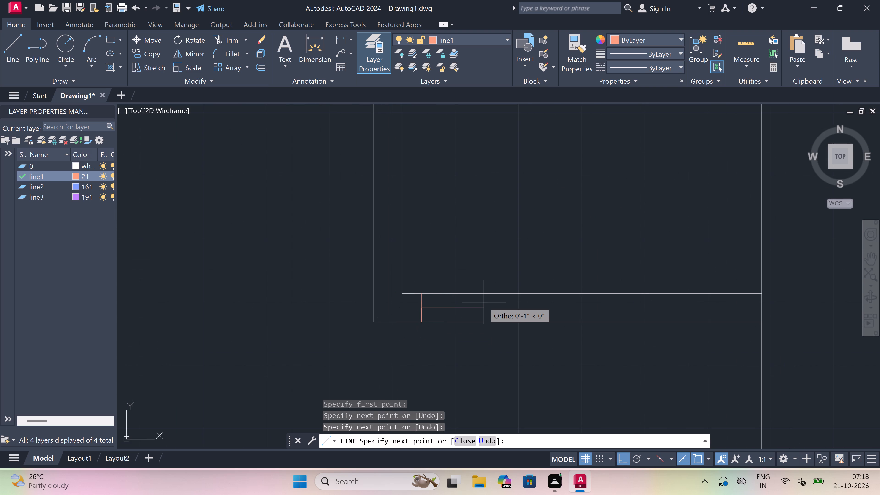
key("2")
key("shift+quotedbl")
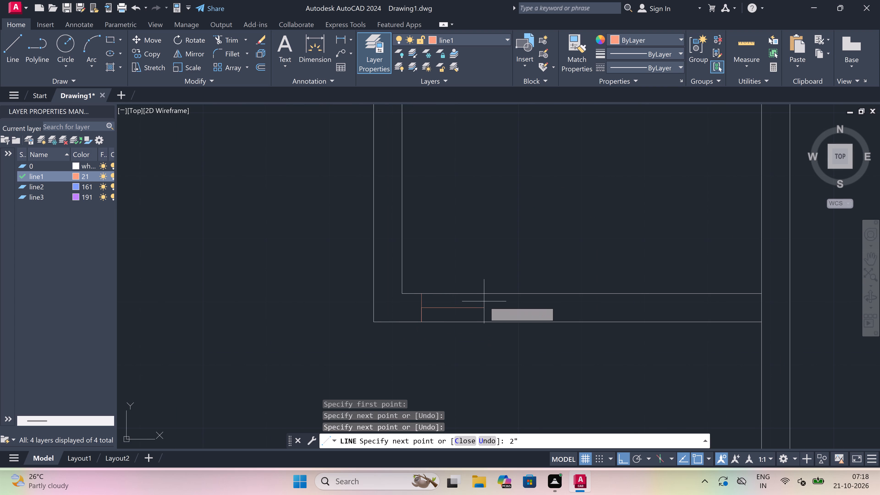
key("space")
type("2'")
key("space")
key("Escape")
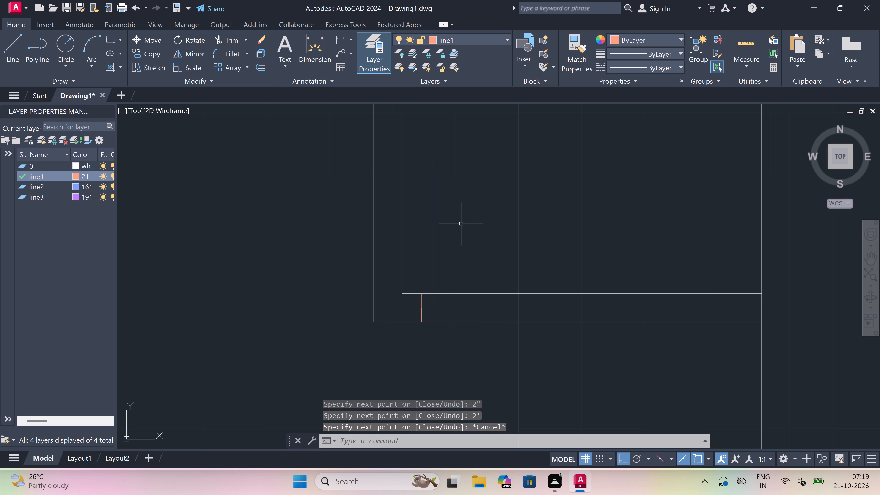
Draw the opposite jamb line straight across the same wall, with a 2" stop from its midpoint toward the door leaf.
key("space")
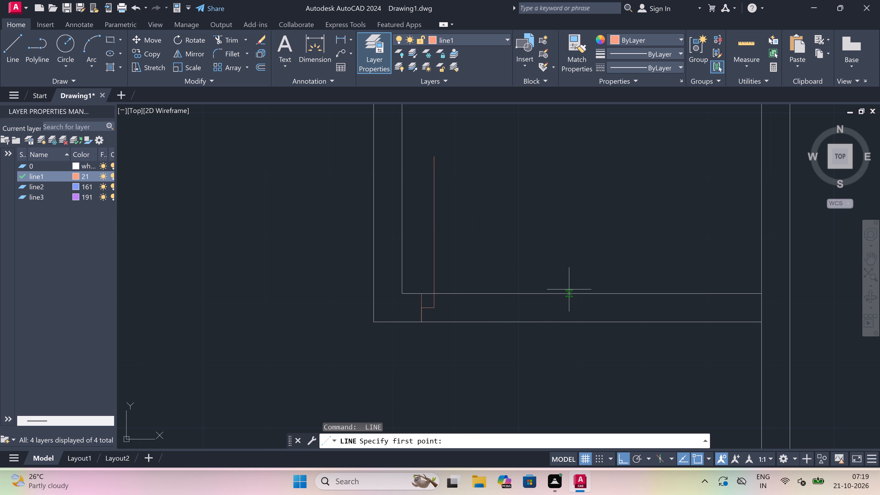
left_click(568, 289)
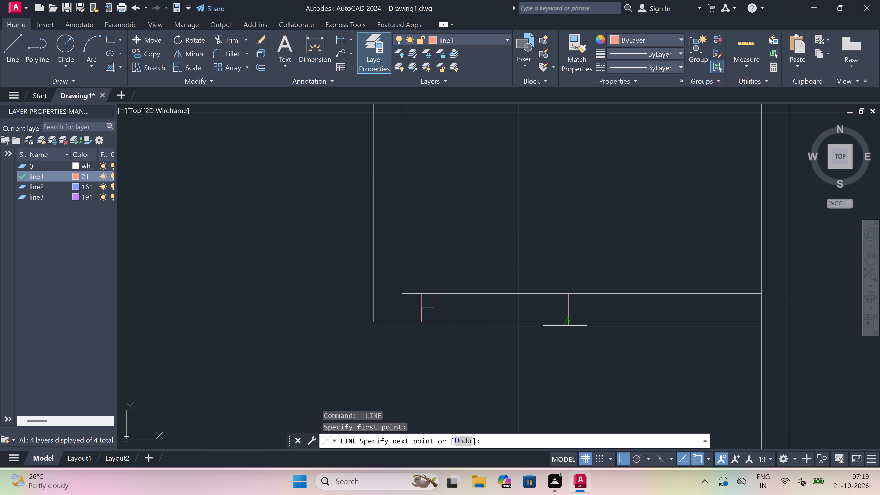
left_click(566, 324)
scroll(569, 309, "up", 2)
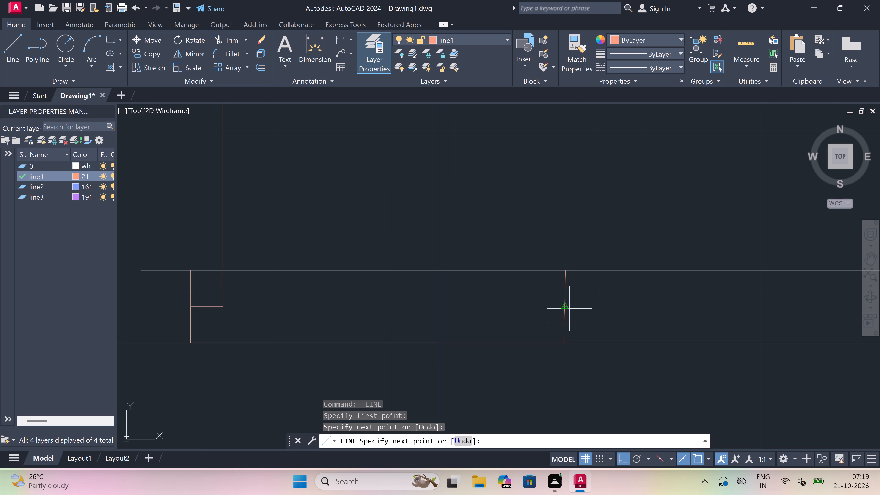
key("ctrl+z")
scroll(568, 324, "up", 3)
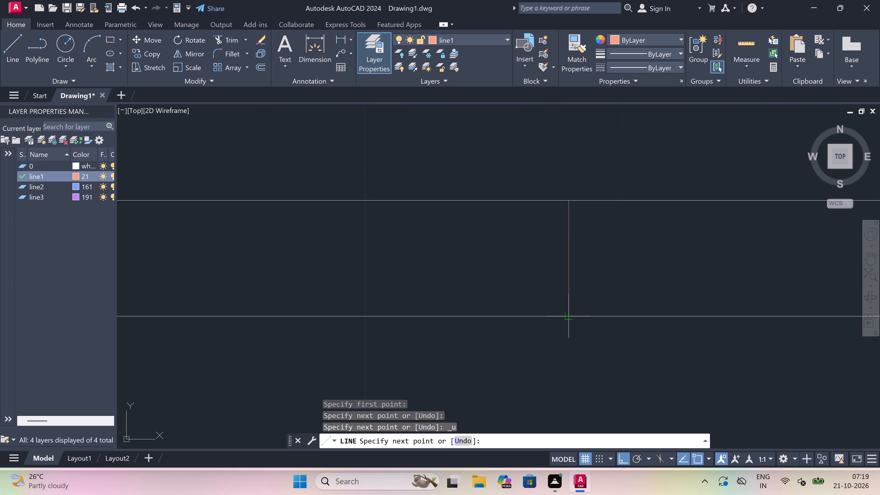
left_click(569, 319)
left_click_drag(569, 261, 566, 264)
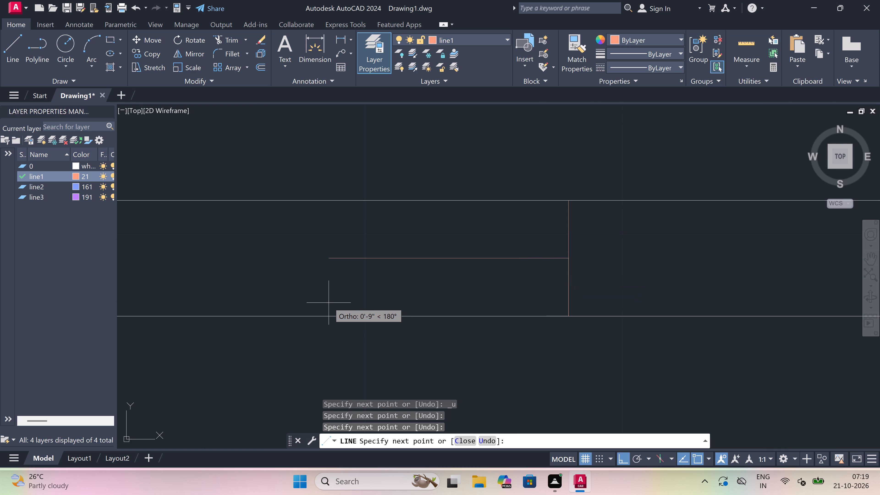
key("2")
type("\"")
key("space")
key("Escape")
Draw the door swing as a start-end-direction arc from the leaf's upper end to the opposite stop's end.
scroll(463, 319, "down", 3)
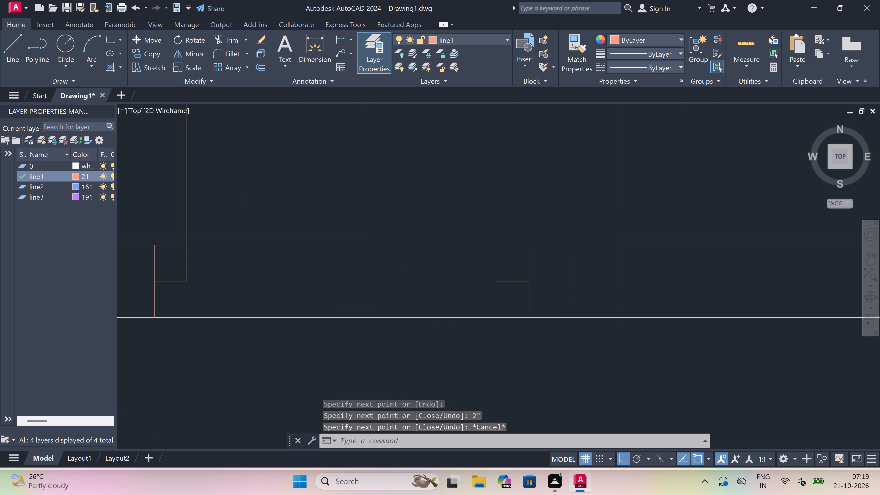
scroll(463, 319, "down", 1)
left_click(94, 47)
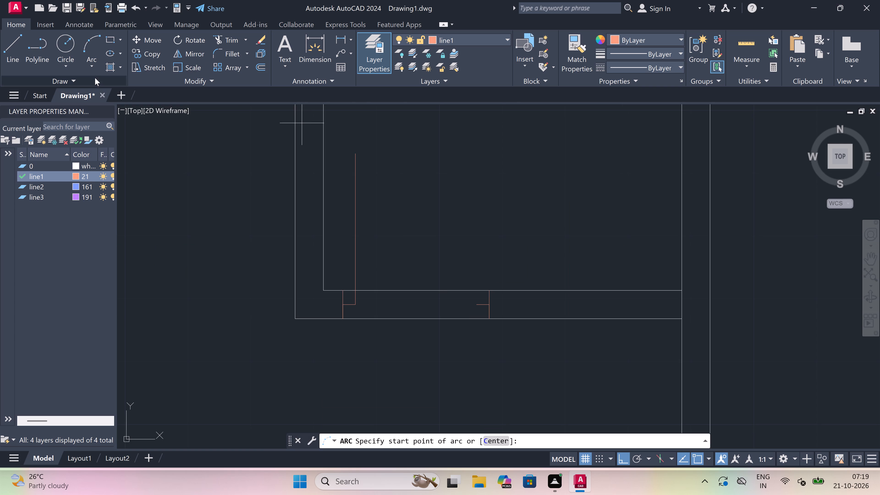
left_click(91, 60)
left_click(124, 200)
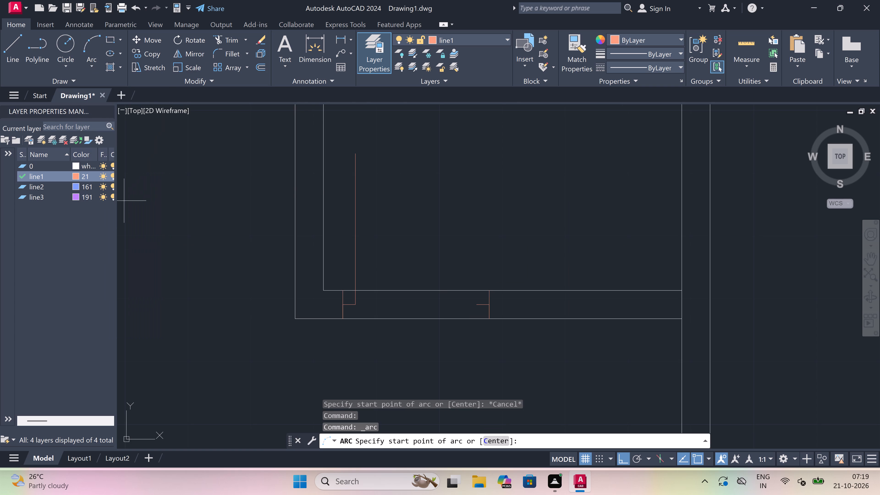
left_click(360, 152)
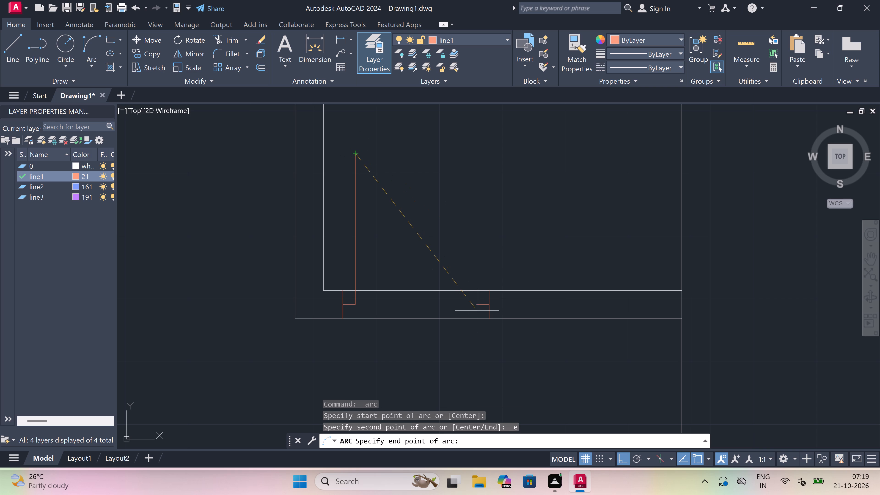
left_click(473, 301)
left_click(517, 239)
Trim both wall lines between the two jambs to open the 2' doorway.
key("t")
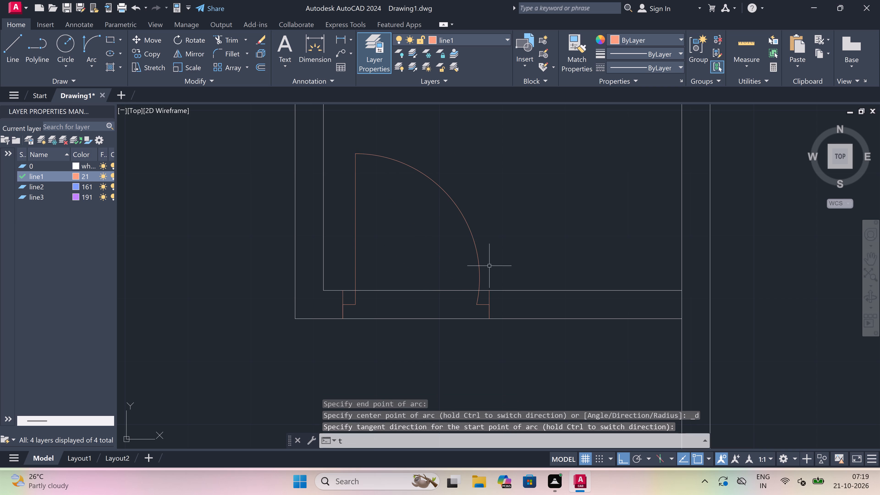
key("r")
key("space")
left_click_drag(413, 280, 414, 284)
left_click(405, 344)
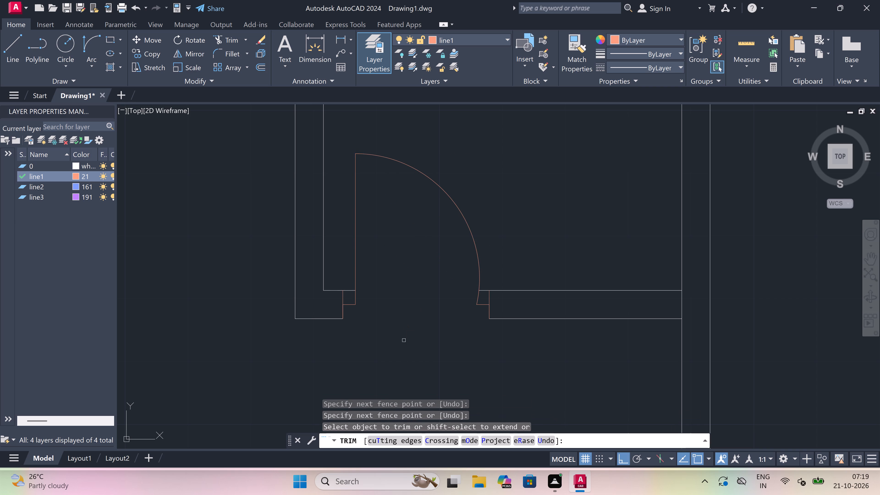
key("Escape")
Draw a jamb line across the large upper-left room's bottom wall, near its right corner, with a 2" stop and 3' upward leaf.
scroll(452, 255, "down", 5)
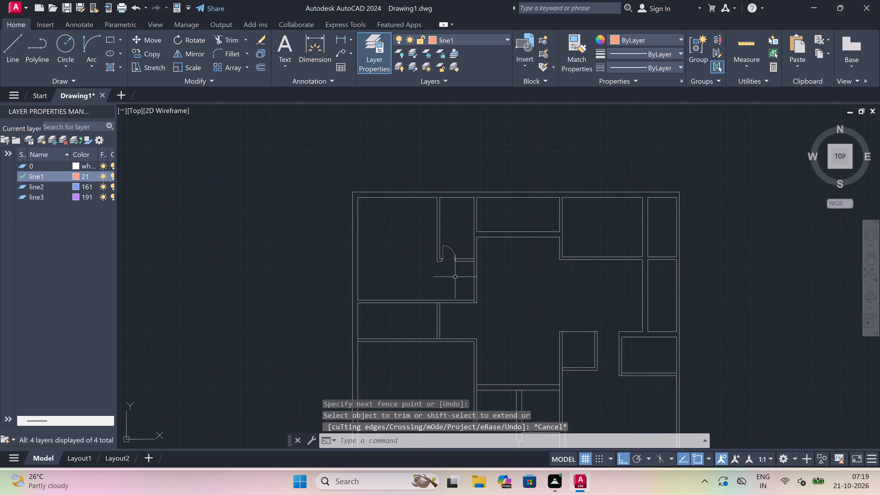
key("l")
key("space")
scroll(473, 339, "up", 3)
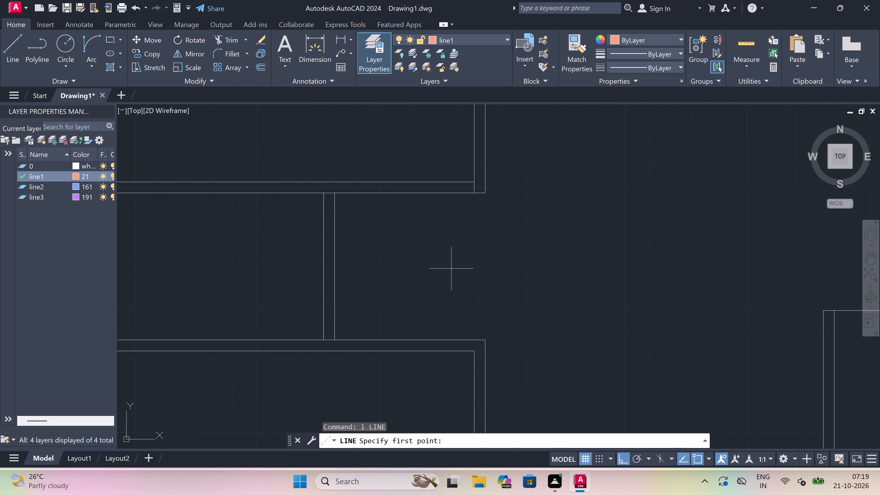
scroll(452, 201, "down", 6)
scroll(450, 199, "up", 5)
scroll(467, 208, "up", 3)
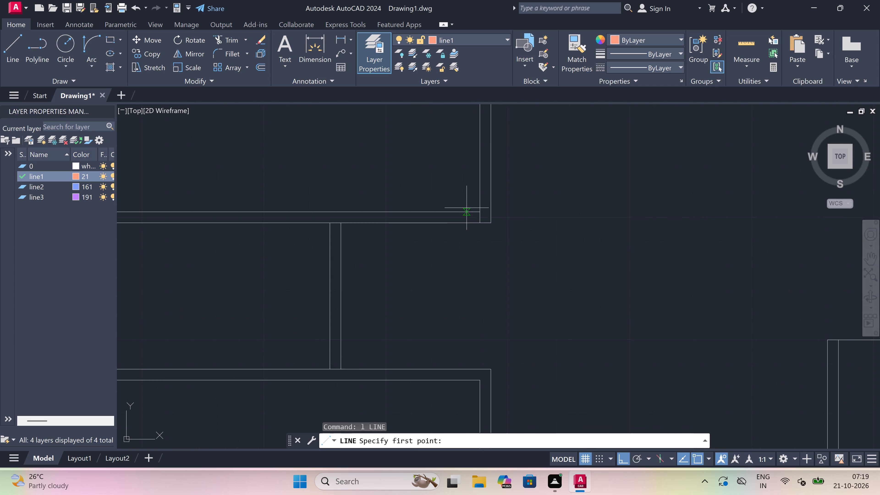
left_click(475, 217)
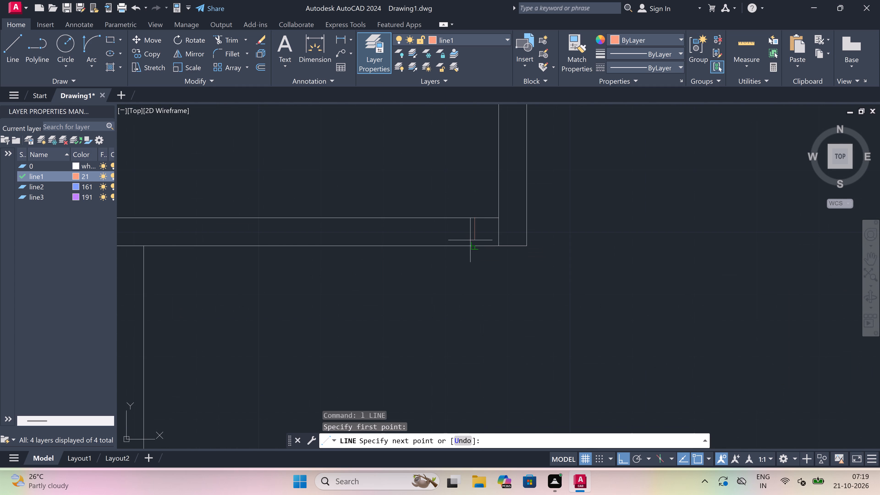
left_click(472, 245)
left_click(472, 234)
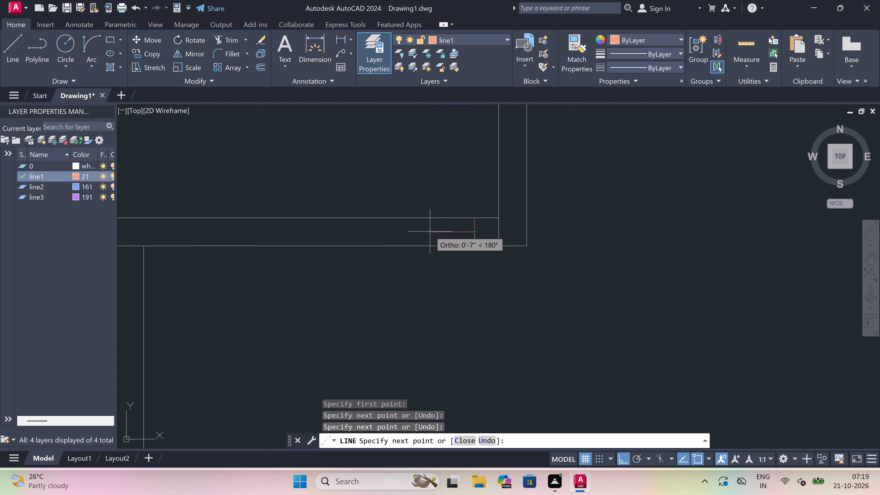
key("2")
key("shift+quotedbl")
key("space")
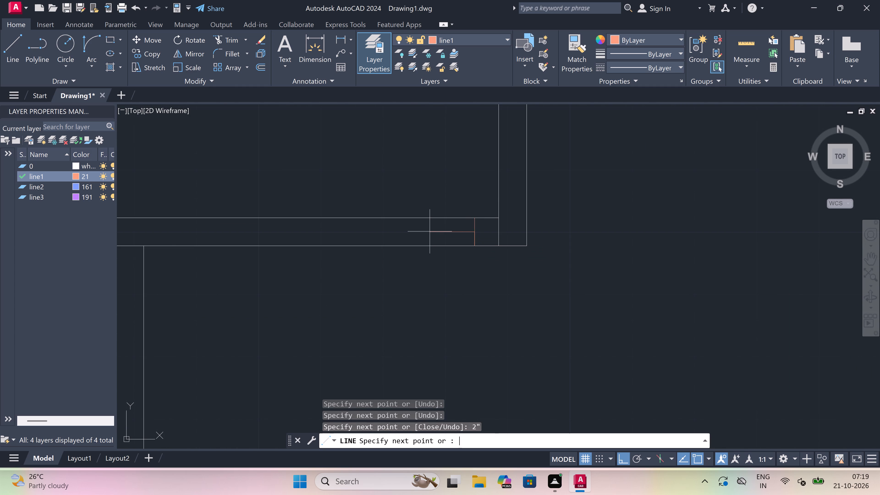
key("3")
key("apostrophe")
key("space")
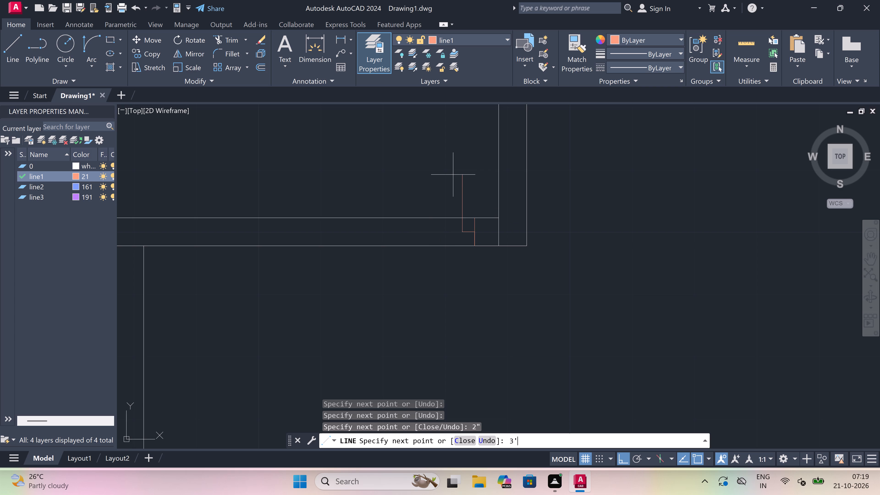
scroll(453, 175, "down", 7)
scroll(432, 158, "up", 5)
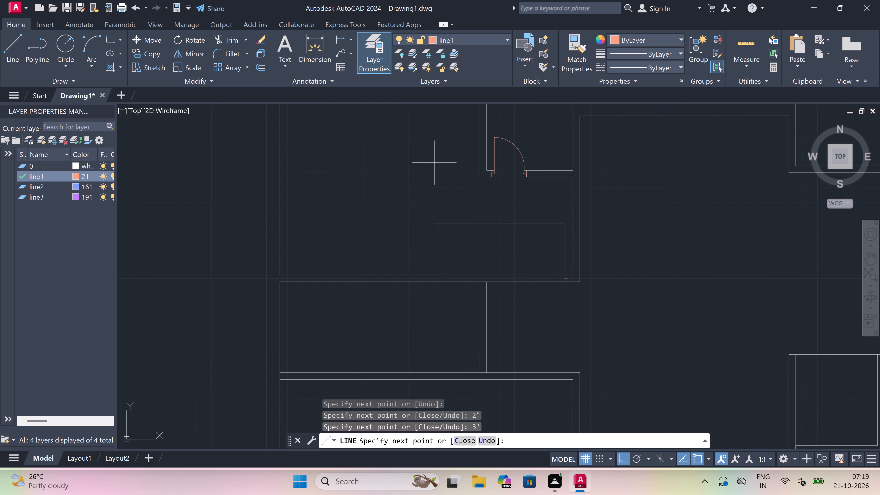
scroll(518, 225, "up", 3)
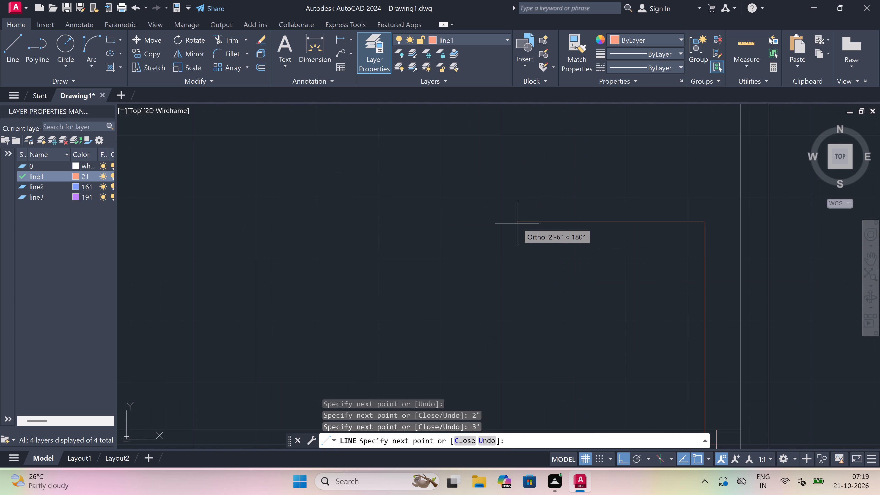
scroll(541, 277, "down", 4)
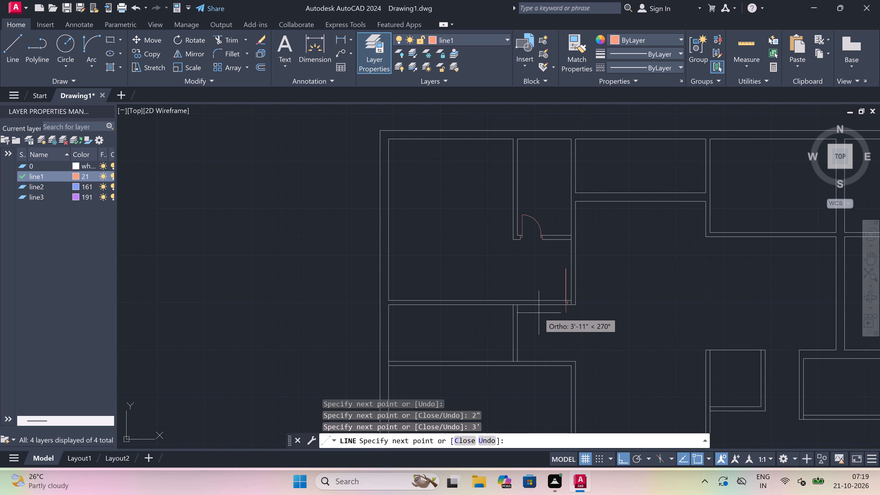
scroll(540, 312, "up", 2)
key("Escape")
Draw the opposite jamb line across the same bottom wall, with a 2" stop from its midpoint toward the 3' leaf.
key("space")
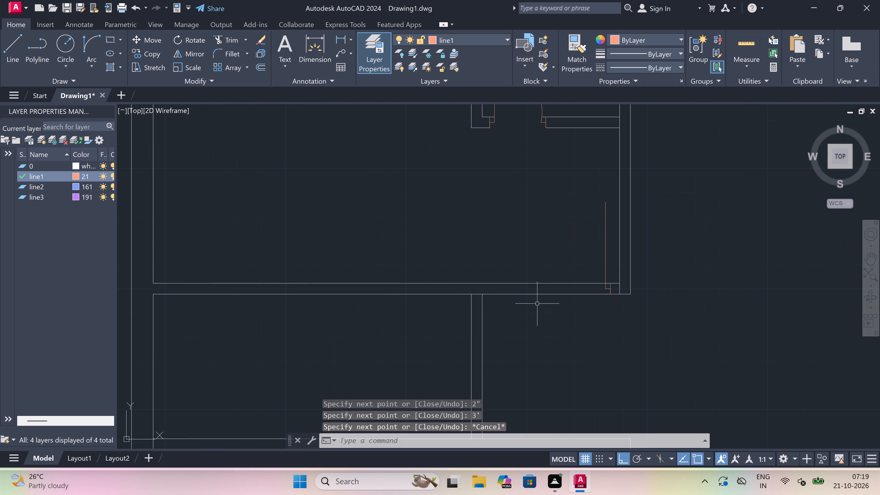
scroll(535, 288, "up", 2)
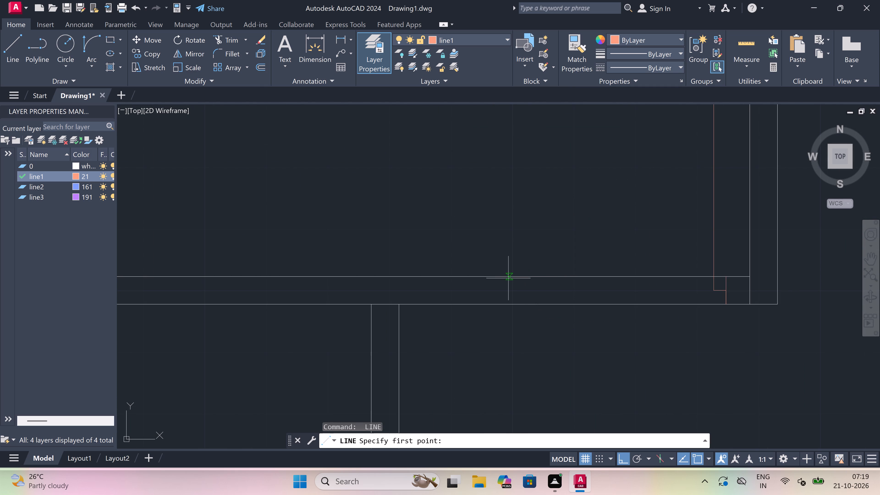
left_click(494, 276)
left_click_drag(494, 306, 493, 304)
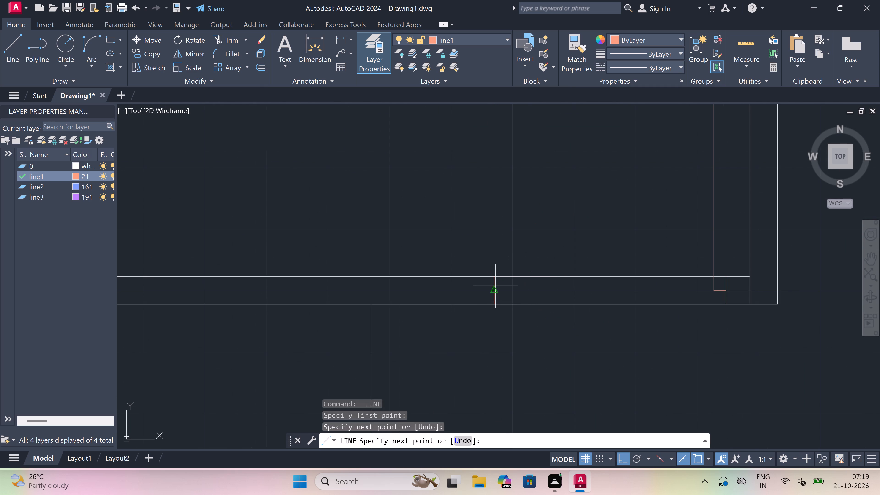
left_click(495, 286)
key("2")
key("shift+quotedbl")
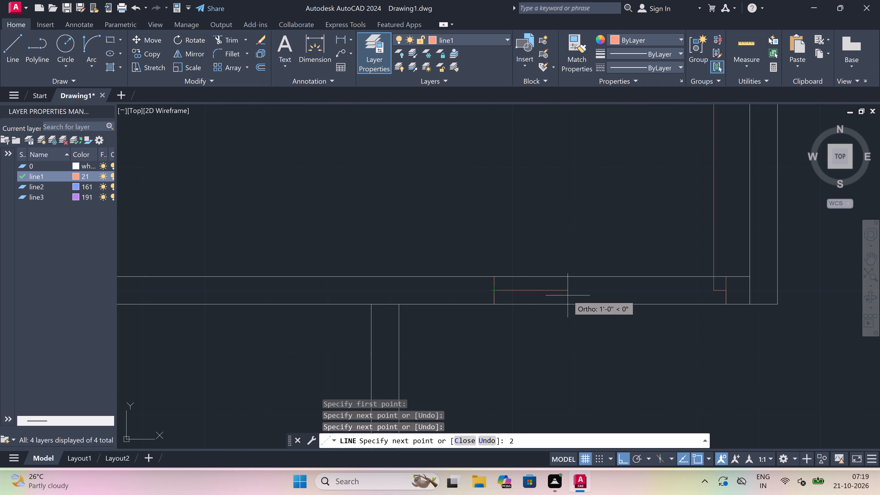
key("space")
key("Escape")
scroll(521, 304, "down", 2)
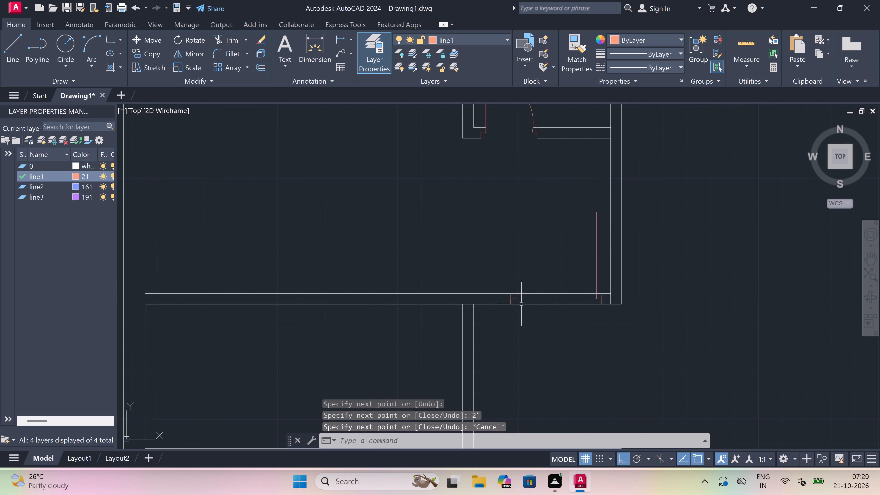
Draw the door swing as a start-end-direction arc from the 3' leaf's upper end to the opposite stop's end.
left_click(86, 42)
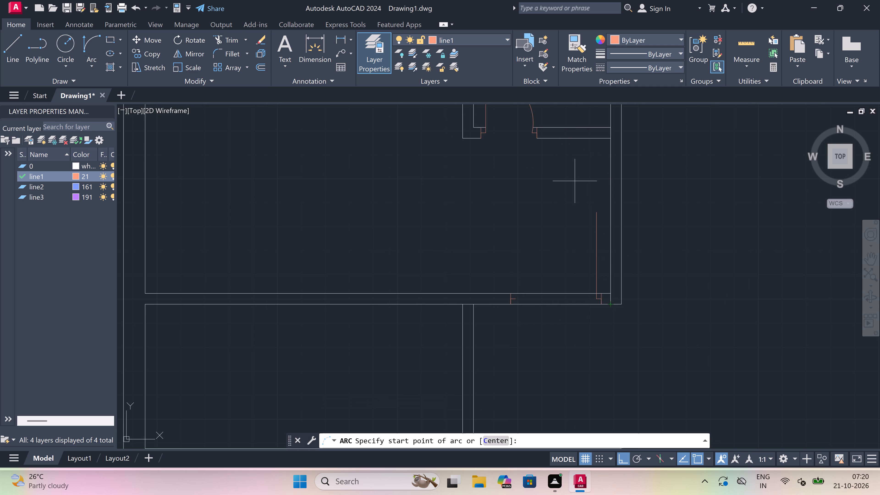
left_click(593, 214)
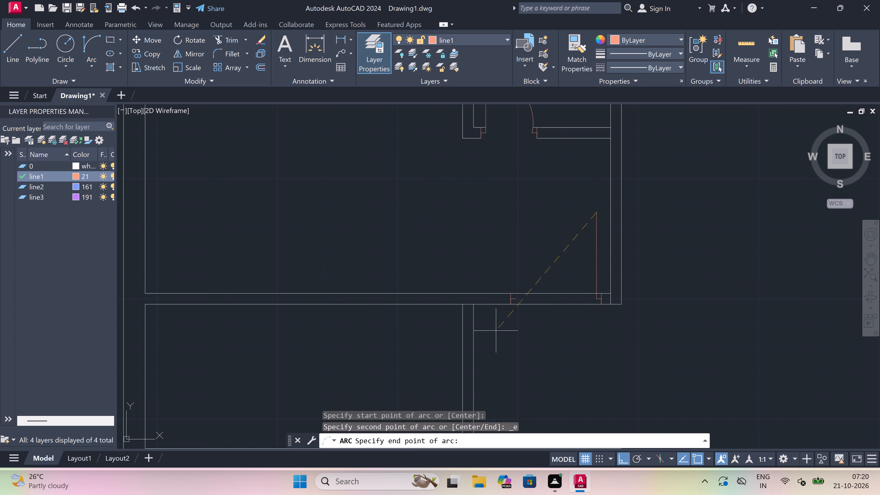
left_click(517, 300)
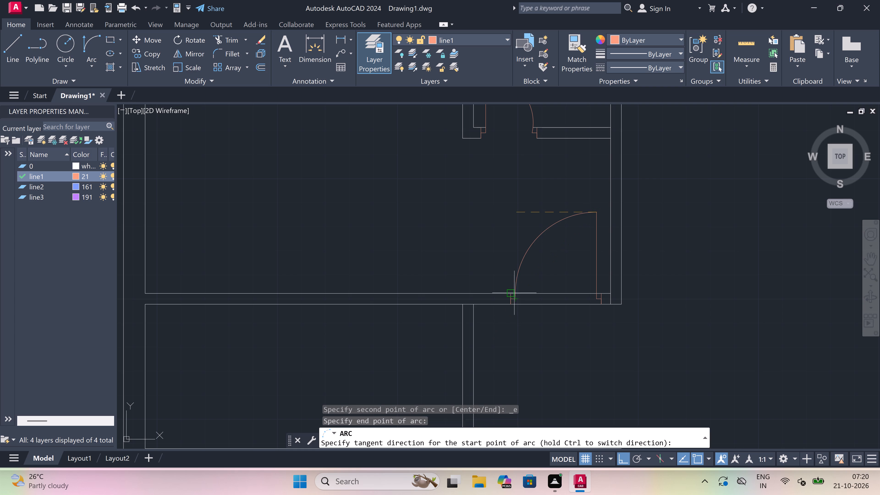
left_click(481, 260)
Trim both bottom-wall lines between the two jambs to open the 3' doorway.
key("t")
key("r")
key("space")
left_click(579, 283)
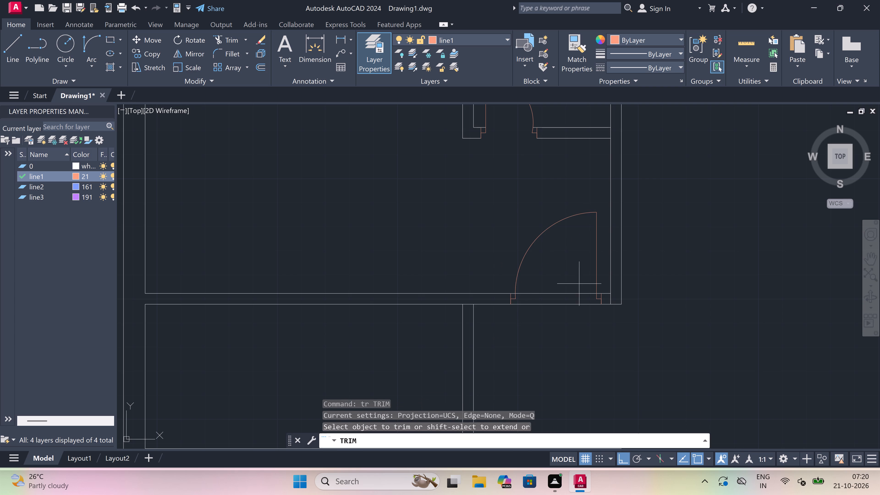
left_click(579, 331)
key("Escape")
Draw a jamb line across the small left room's bottom wall, just left of its right partition, with a 2" leftward stop and an upward leaf.
scroll(528, 286, "down", 3)
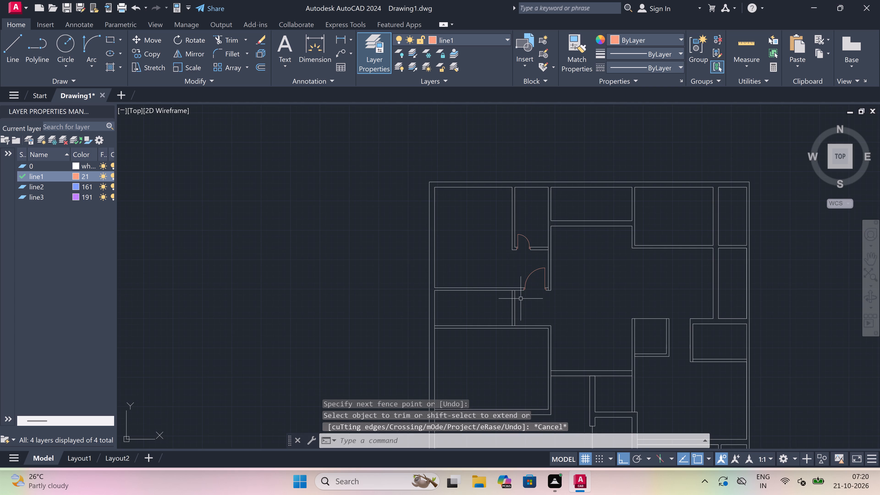
scroll(512, 315, "up", 1)
key("l")
key("space")
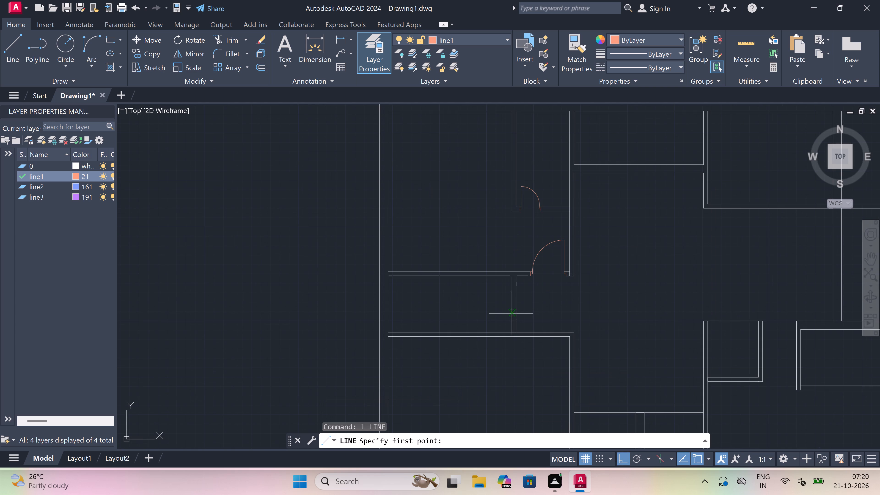
scroll(494, 334, "up", 4)
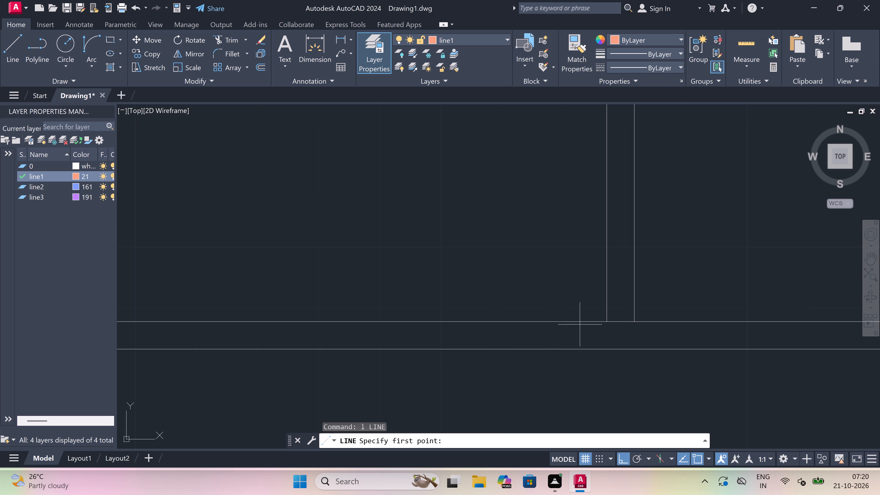
left_click(584, 322)
left_click(581, 351)
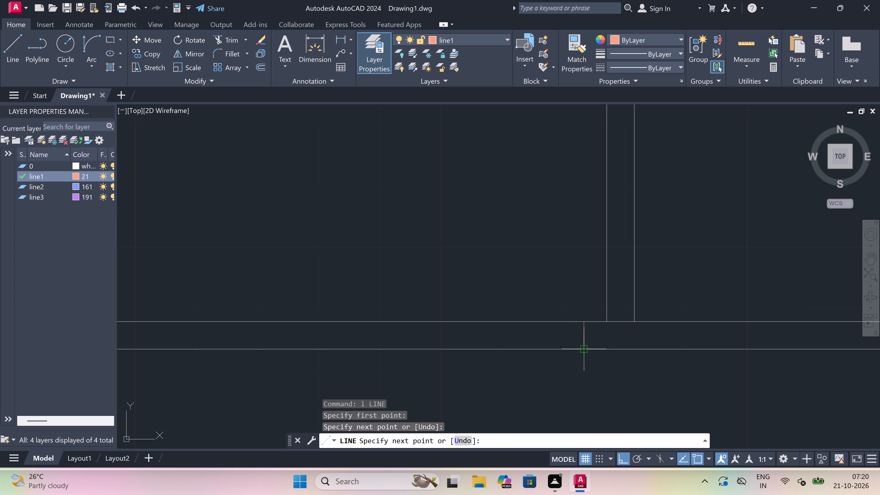
left_click(581, 337)
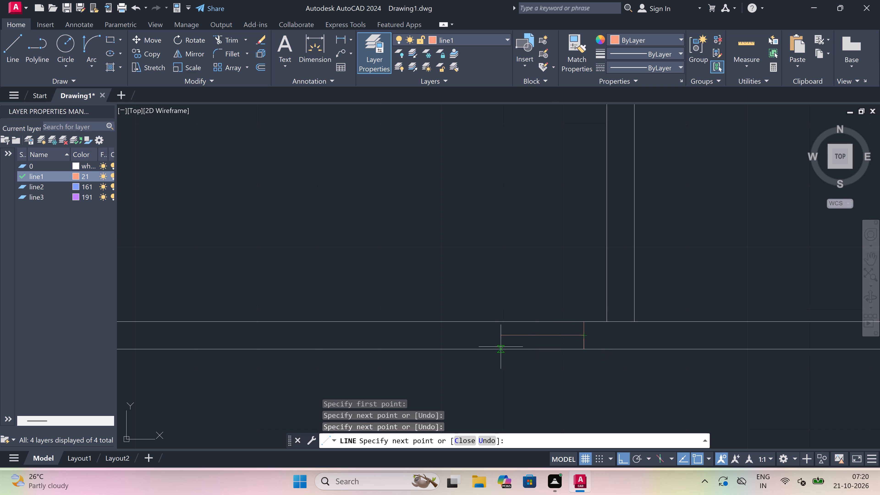
key("1")
key("BackSpace")
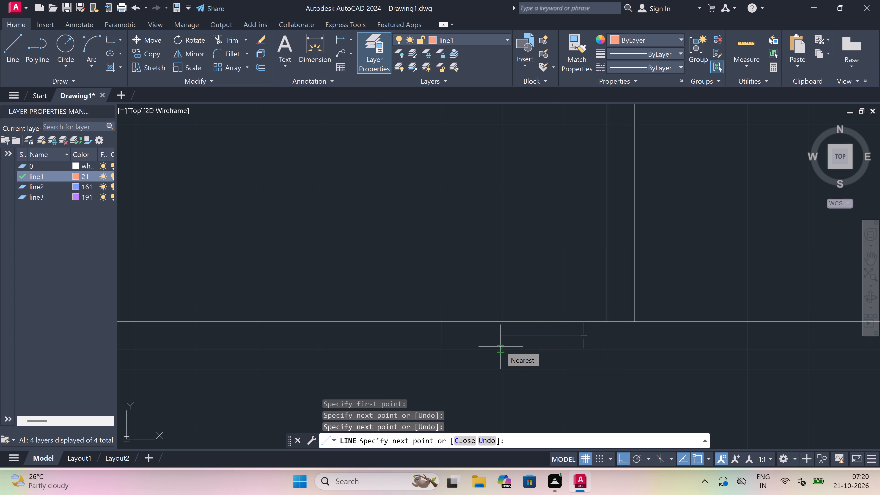
key("2")
type("\"")
key("space")
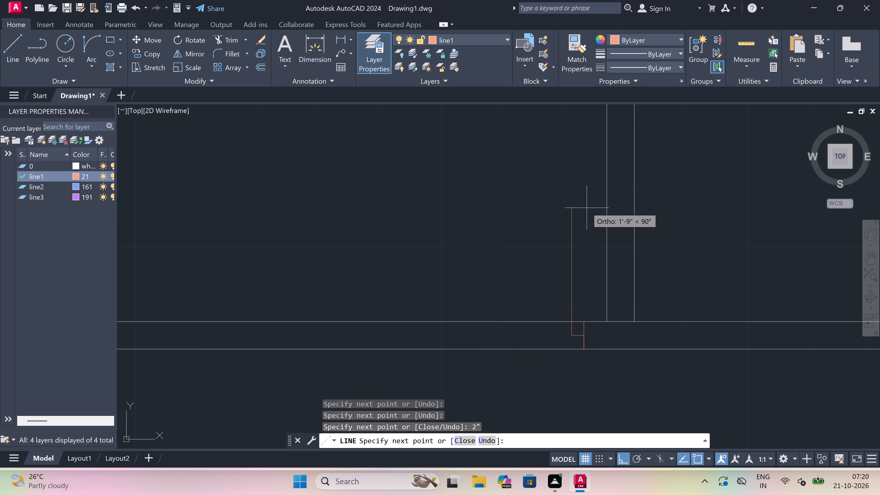
key("2")
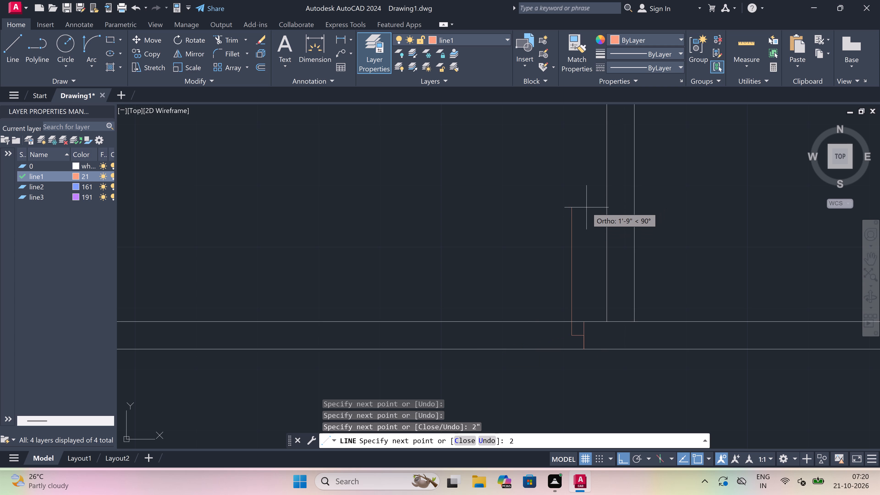
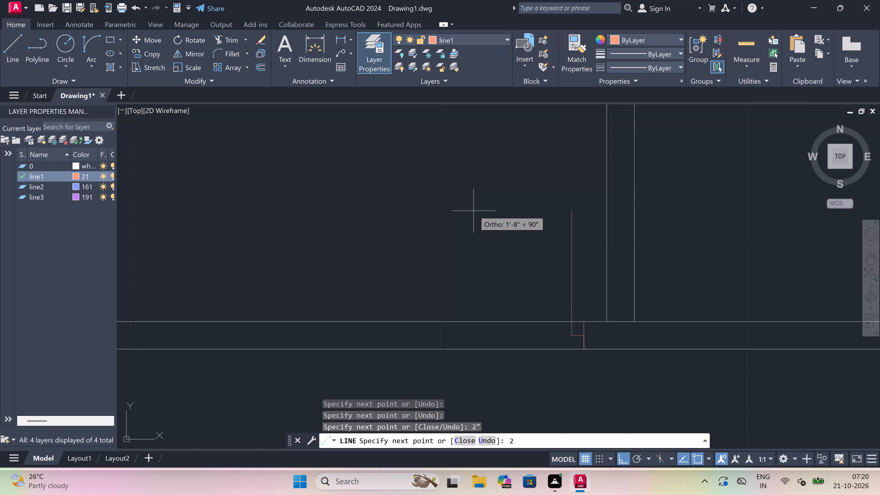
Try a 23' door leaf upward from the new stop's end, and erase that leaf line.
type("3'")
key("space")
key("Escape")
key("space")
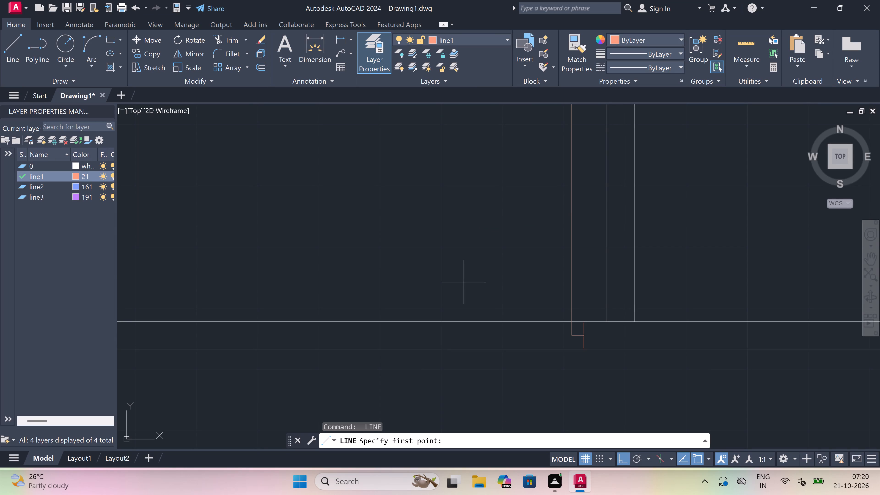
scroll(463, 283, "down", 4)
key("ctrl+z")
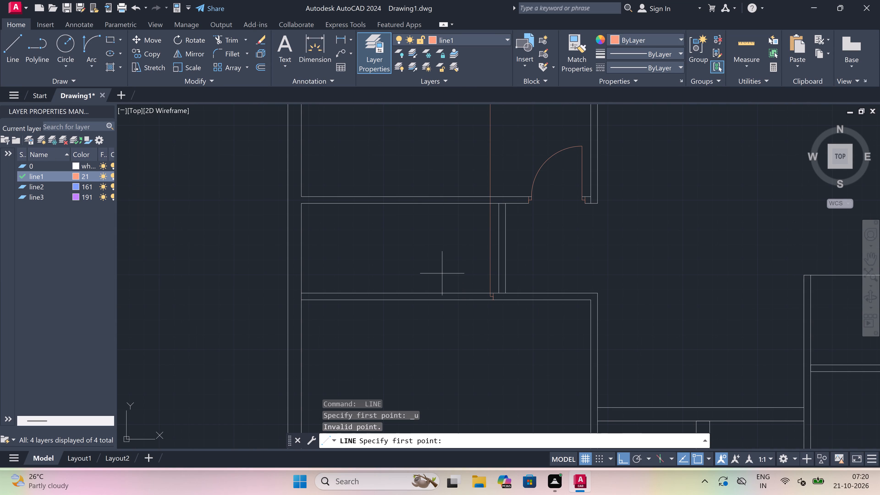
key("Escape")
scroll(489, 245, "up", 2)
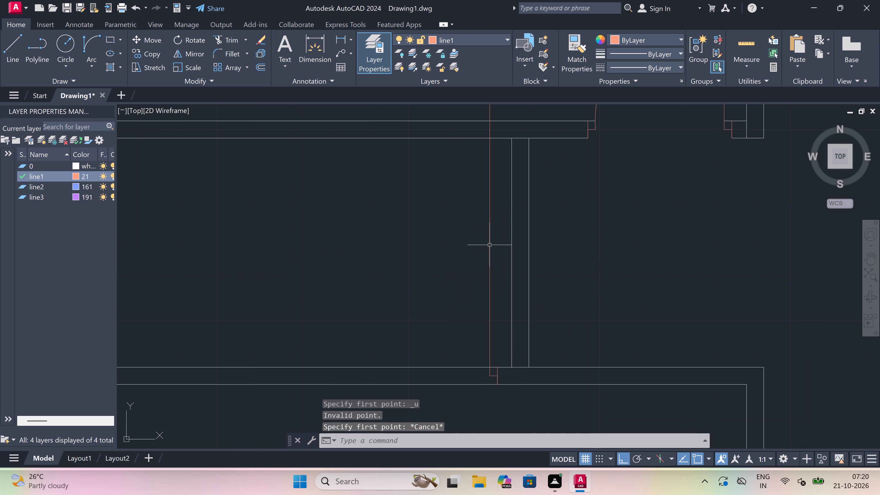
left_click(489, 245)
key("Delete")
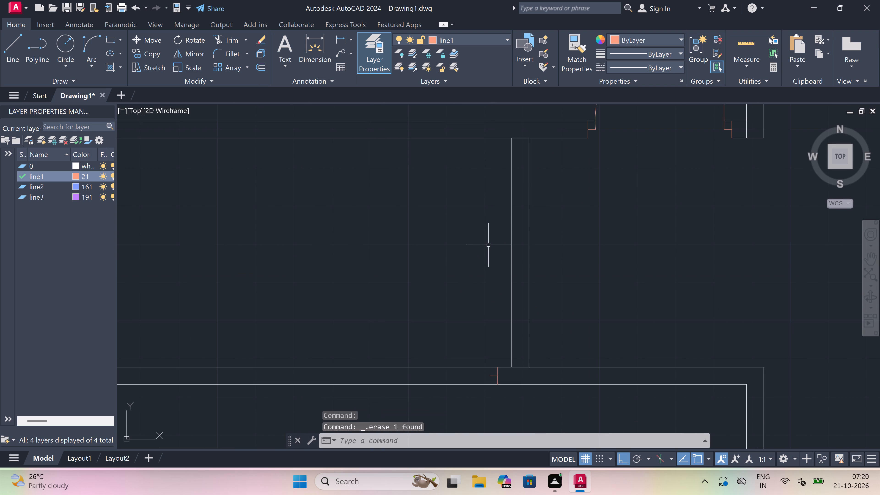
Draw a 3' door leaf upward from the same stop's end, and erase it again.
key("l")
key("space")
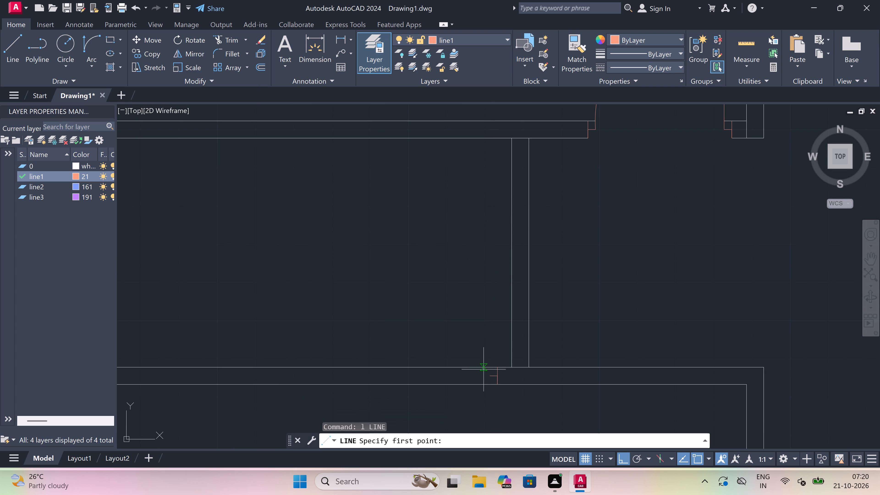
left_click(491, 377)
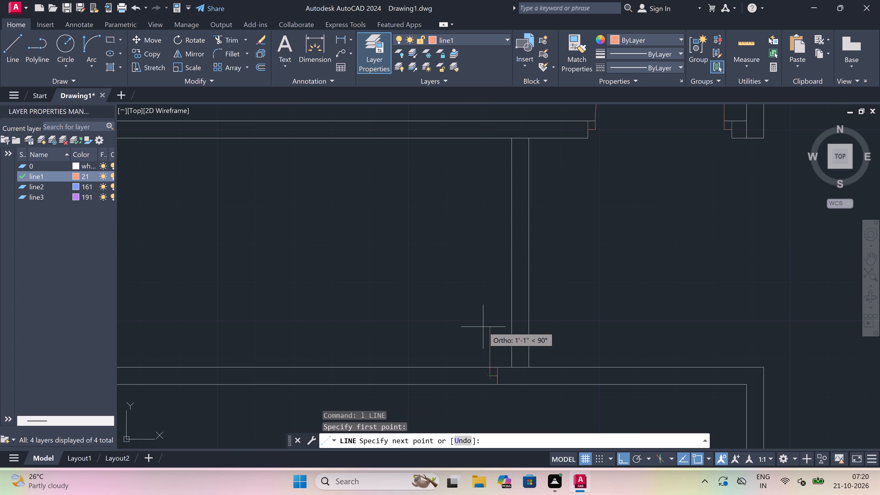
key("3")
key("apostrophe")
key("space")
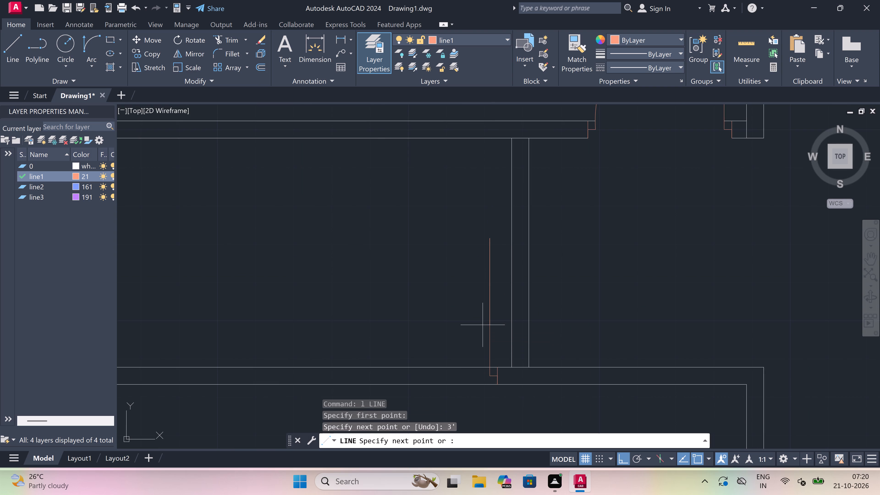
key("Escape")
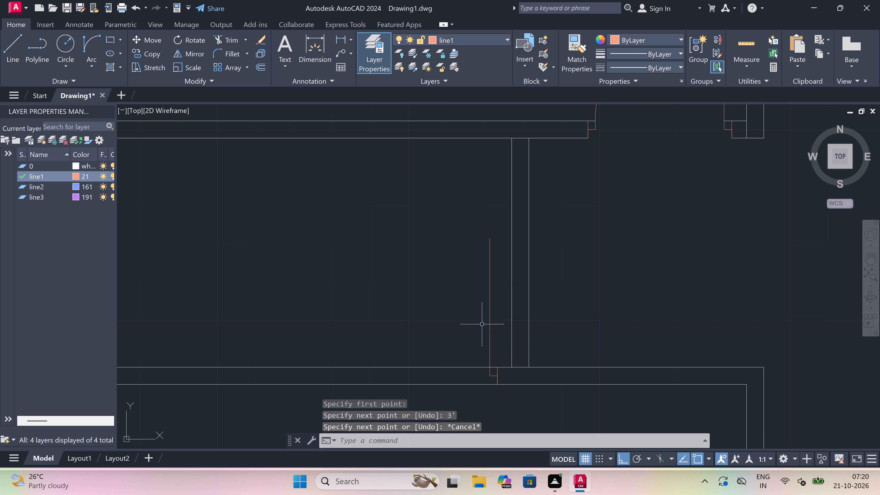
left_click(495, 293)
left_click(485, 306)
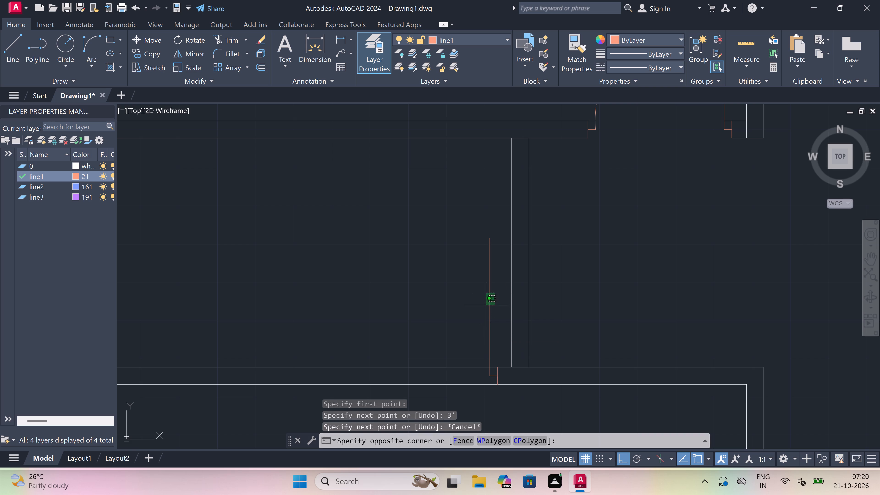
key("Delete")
Draw a 2' door leaf straight up from the end of the stop beside the small left room's right partition.
key("l")
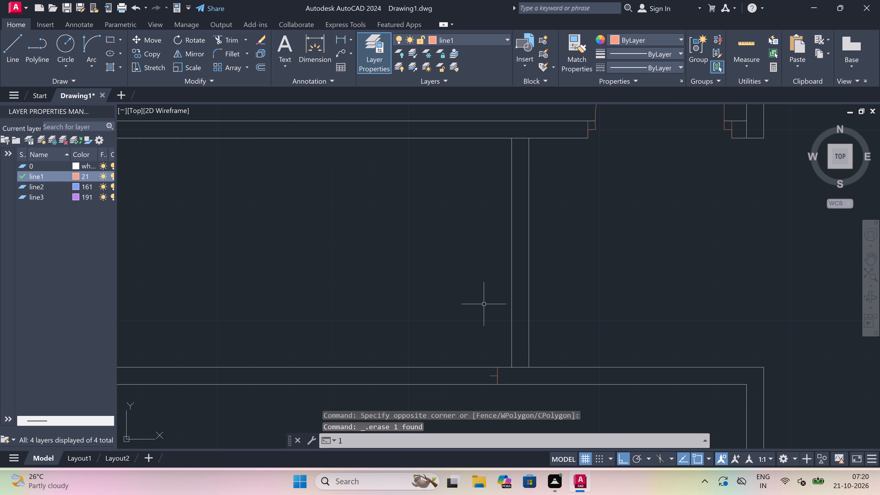
key("space")
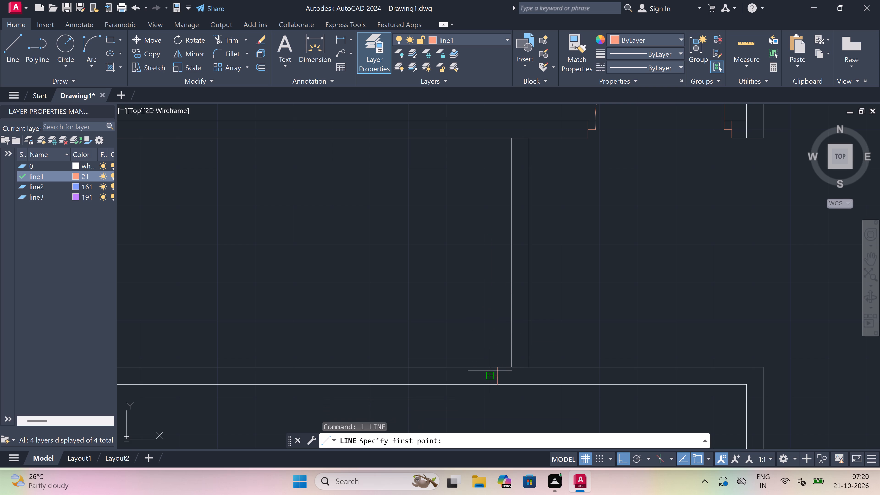
left_click(490, 371)
key("Escape")
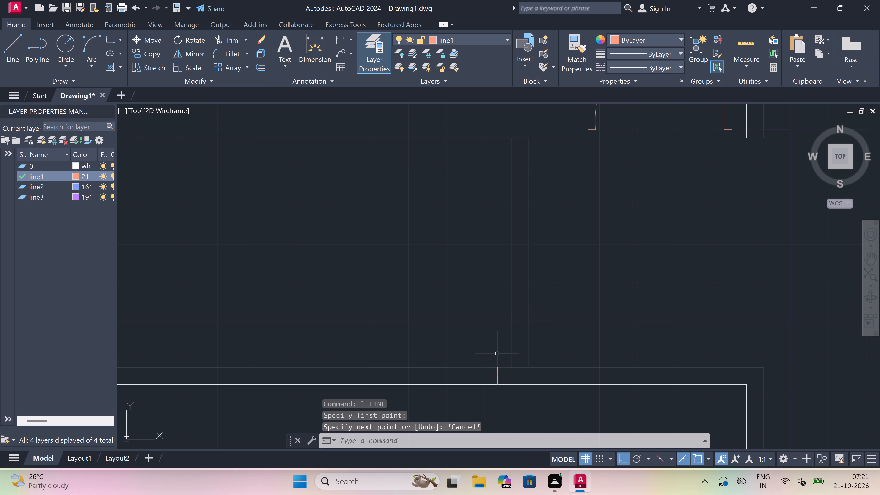
key("space")
left_click(491, 373)
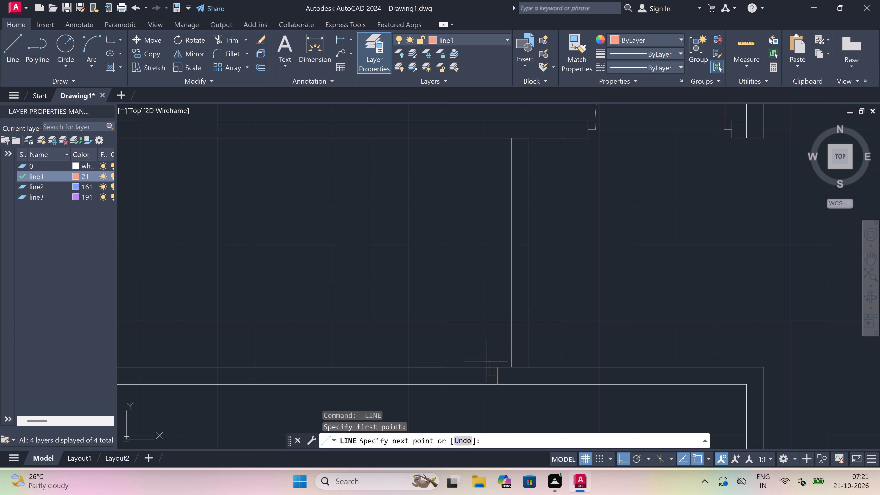
key("2")
key("apostrophe")
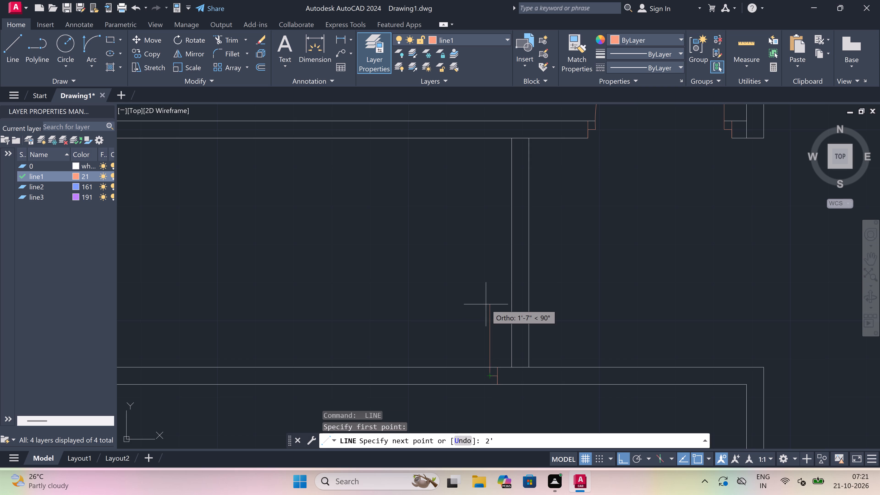
key("space")
key("Escape")
Draw the opposite jamb line across the same bottom wall, with a 2" stop from its midpoint toward the 2' leaf.
key("space")
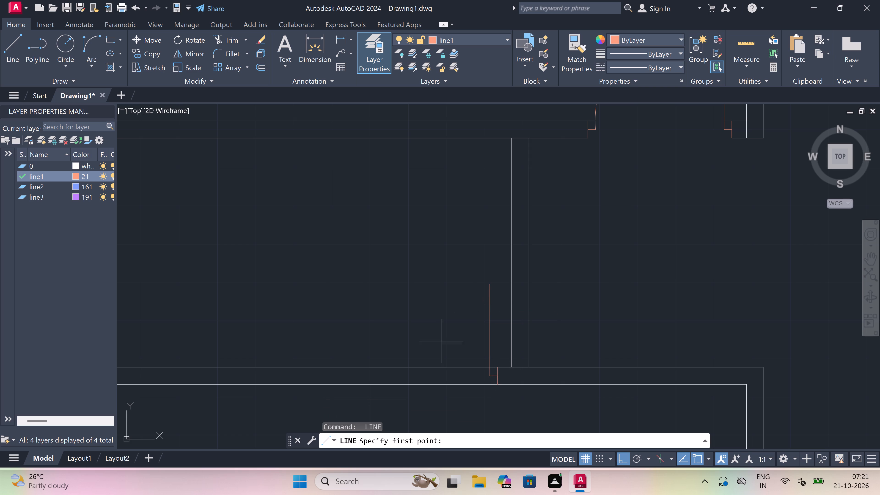
left_click(414, 370)
left_click(418, 383)
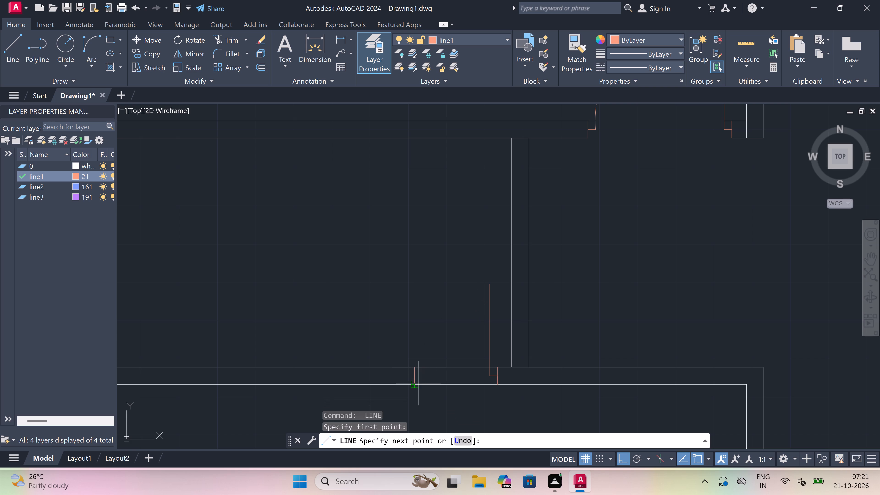
left_click(412, 375)
scroll(412, 374, "up", 3)
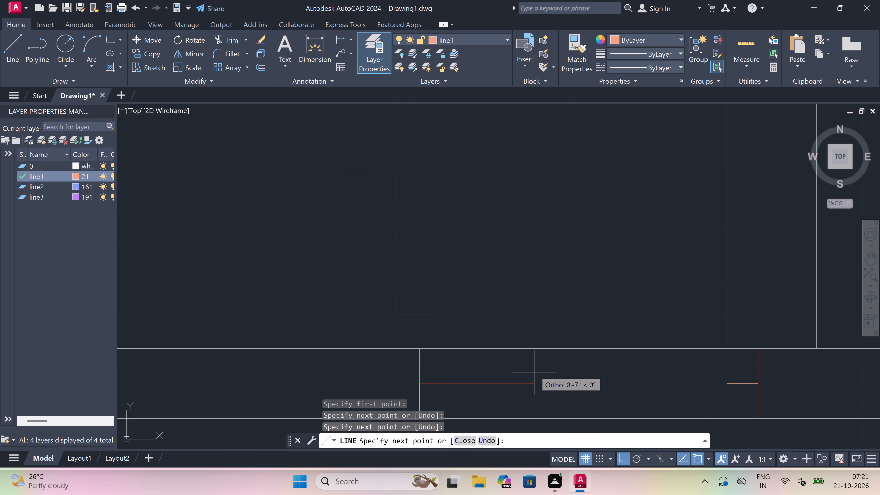
key("2")
key("shift+quotedbl")
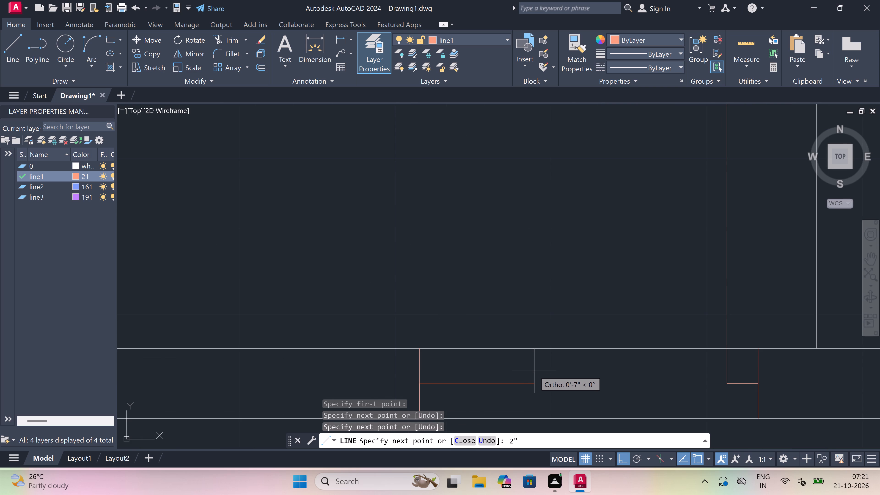
key("space")
key("Escape")
Draw the door swing as a start-end-direction arc from the 2' leaf's upper end to the opposite stop's end.
scroll(492, 328, "down", 3)
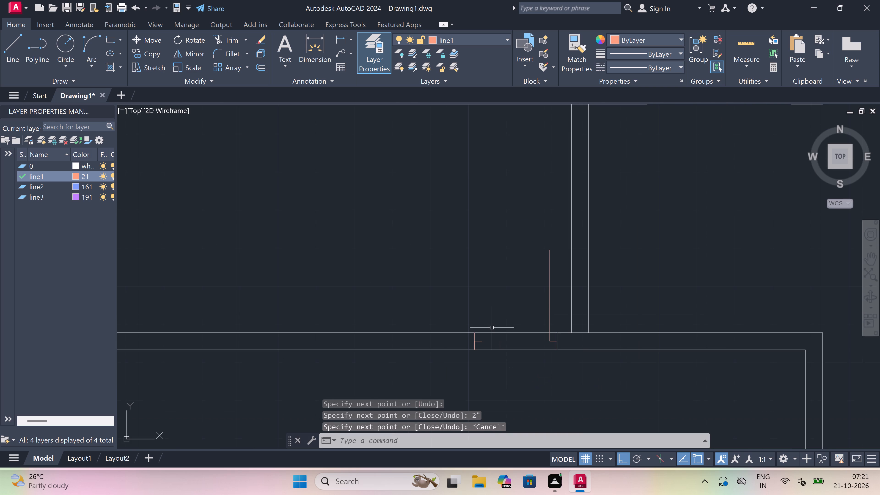
scroll(492, 328, "up", 1)
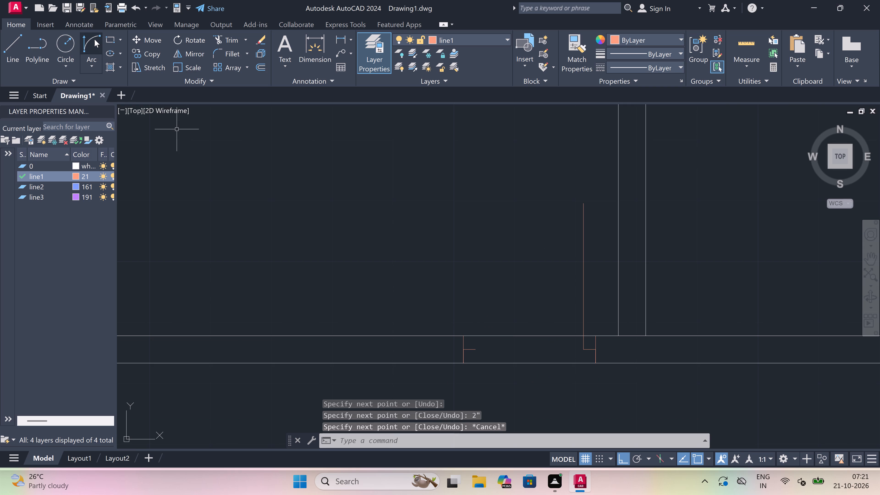
left_click(94, 40)
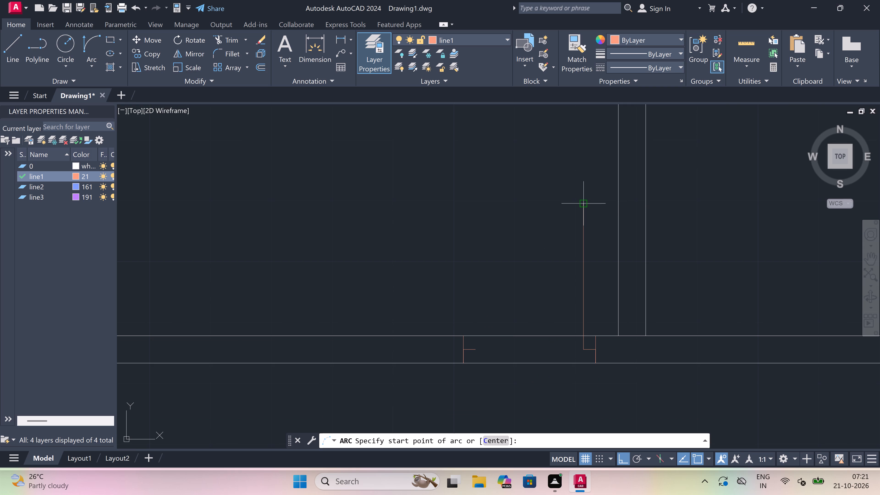
left_click(581, 203)
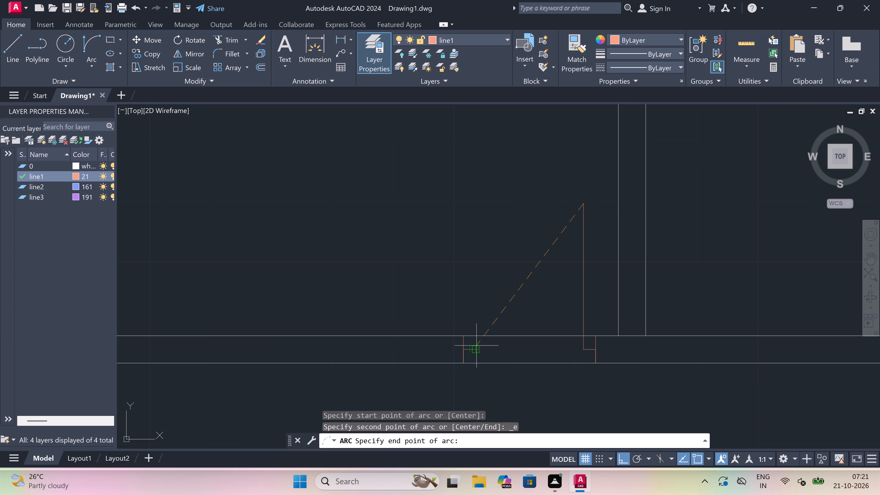
left_click(476, 346)
left_click(444, 311)
Trim both bottom-wall lines between the two jambs to open the small room's doorway.
key("t")
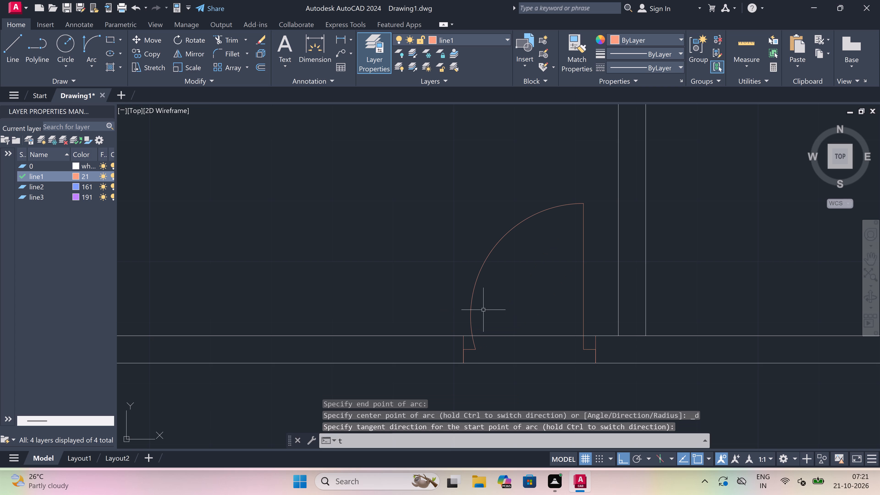
key("r")
key("space")
left_click_drag(536, 311, 538, 313)
left_click_drag(535, 399, 535, 395)
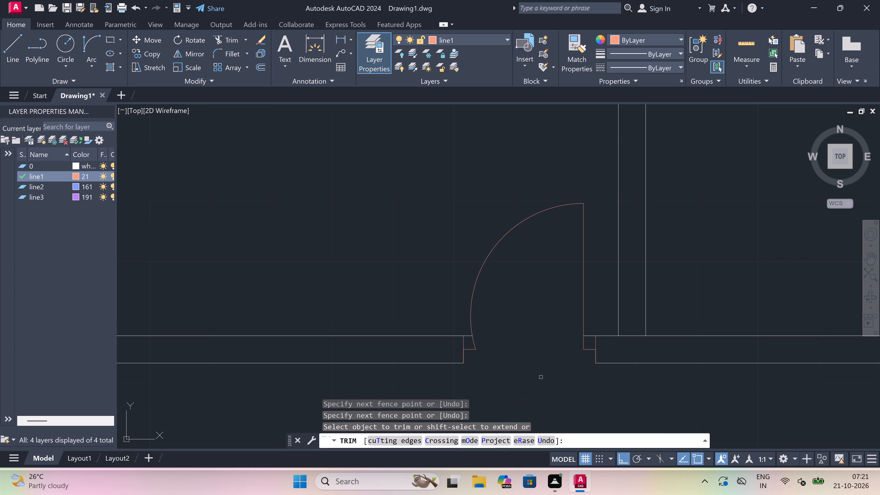
Trim the wall line segments closing off the lower and upper ends of the small room's right partition.
left_click(638, 339)
left_click(629, 308)
scroll(629, 308, "down", 5)
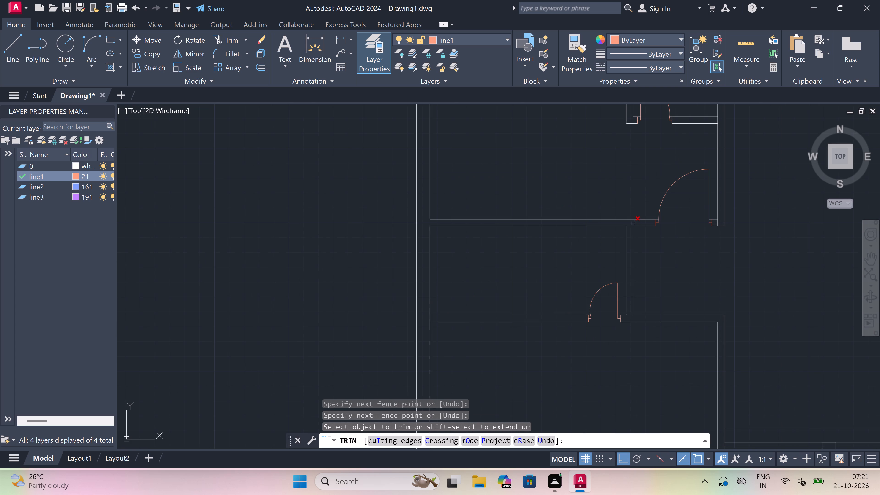
scroll(632, 224, "up", 4)
left_click(618, 215)
left_click(609, 282)
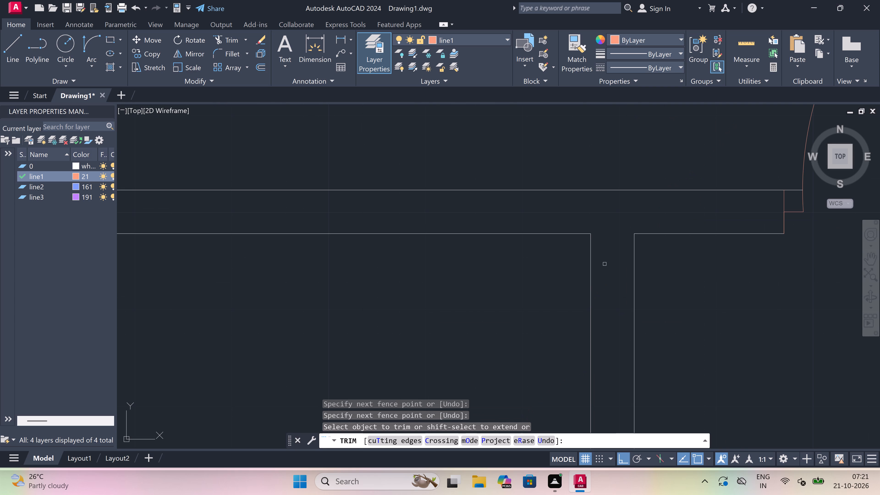
key("Escape")
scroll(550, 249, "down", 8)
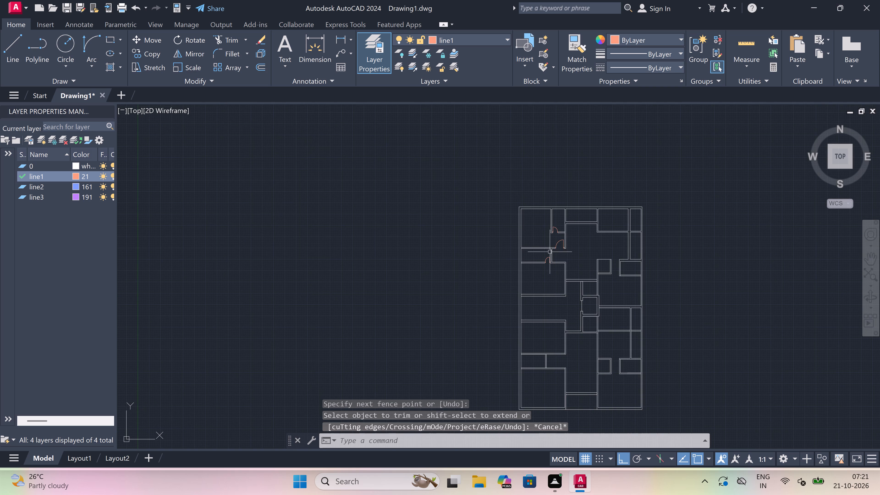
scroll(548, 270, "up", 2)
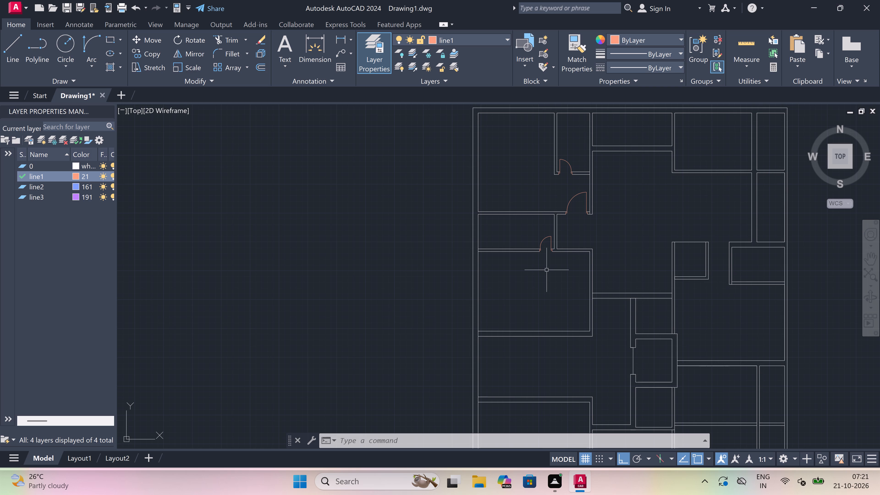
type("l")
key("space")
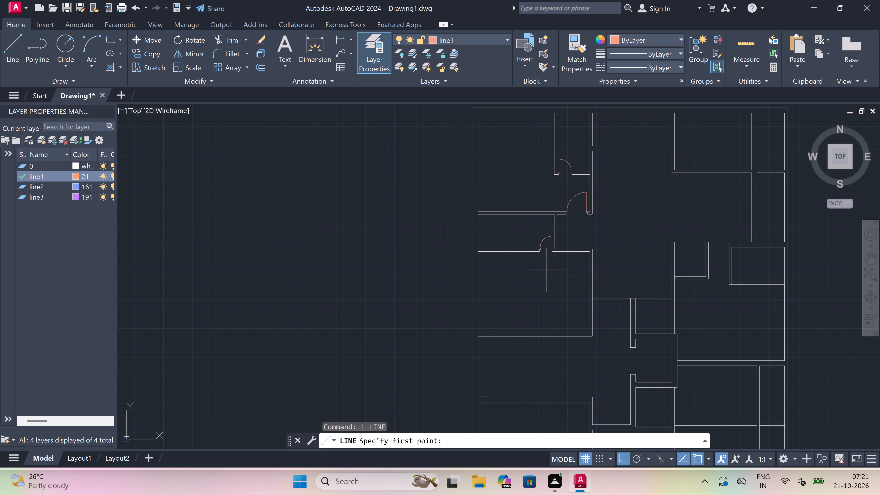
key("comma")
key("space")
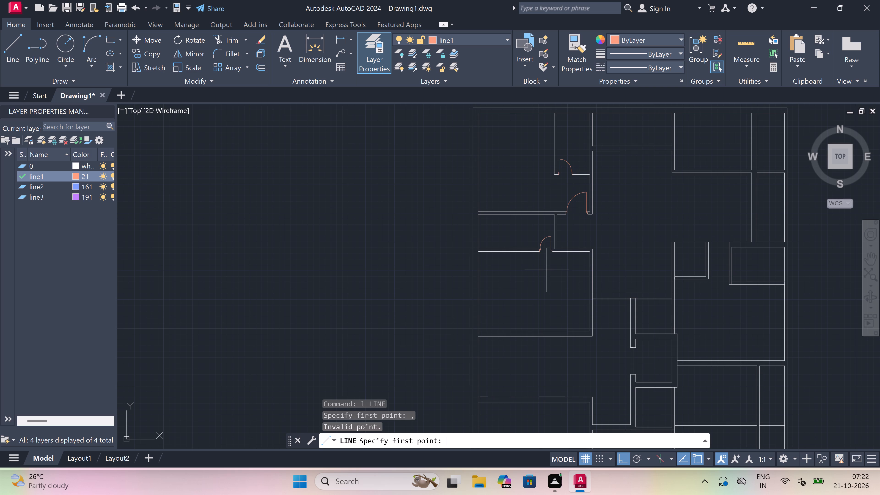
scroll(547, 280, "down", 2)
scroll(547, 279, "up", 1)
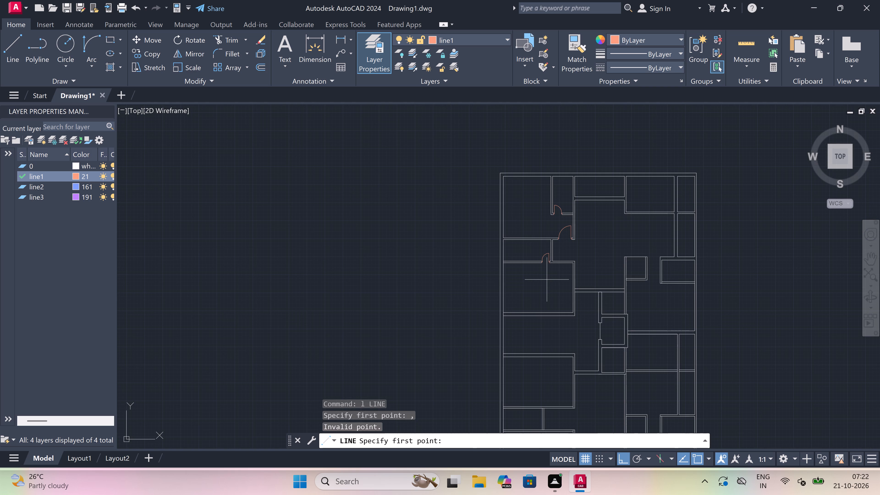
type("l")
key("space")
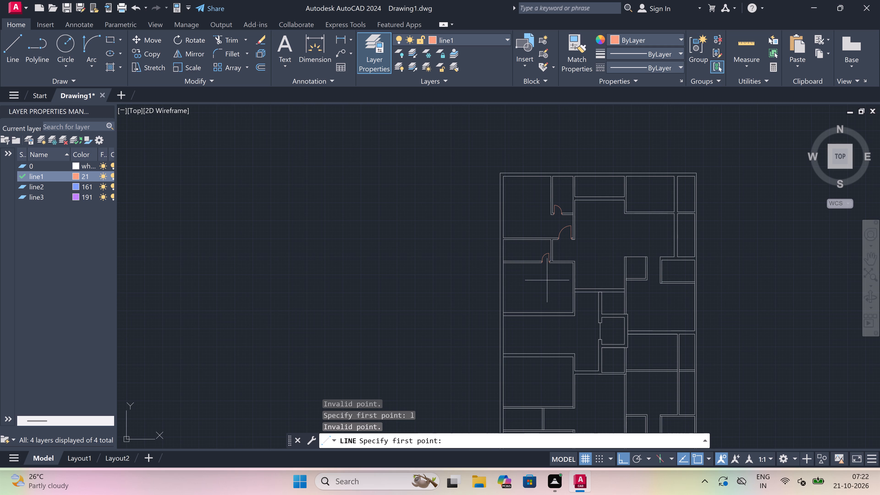
Draw a jamb line across the passage's bottom wall near its right corner, with a 2" stop from its midpoint and a 3' leaf downward.
scroll(554, 255, "up", 3)
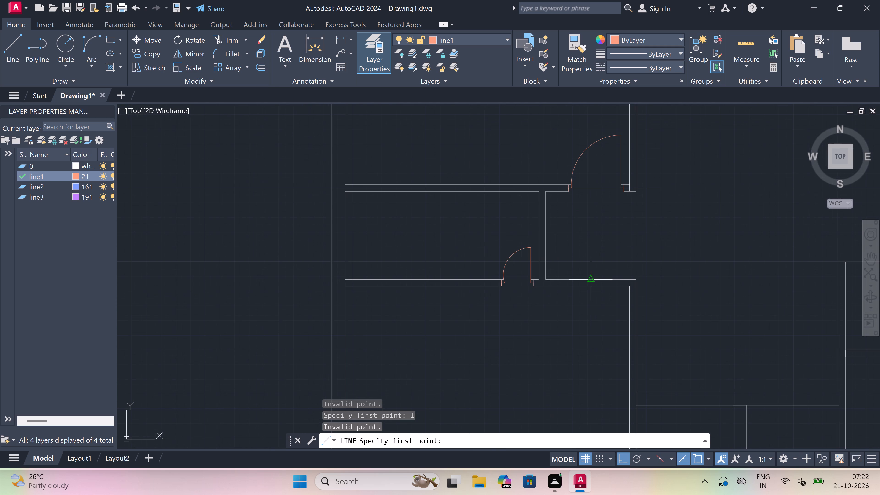
scroll(626, 288, "up", 2)
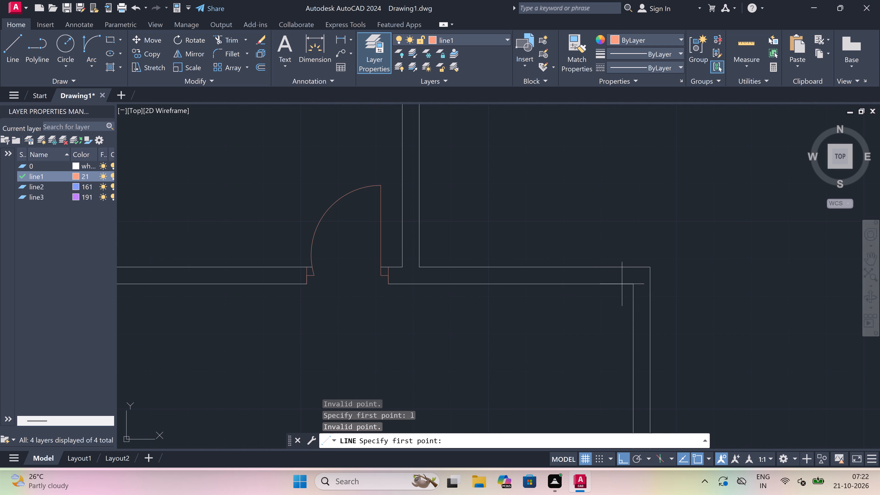
left_click(619, 286)
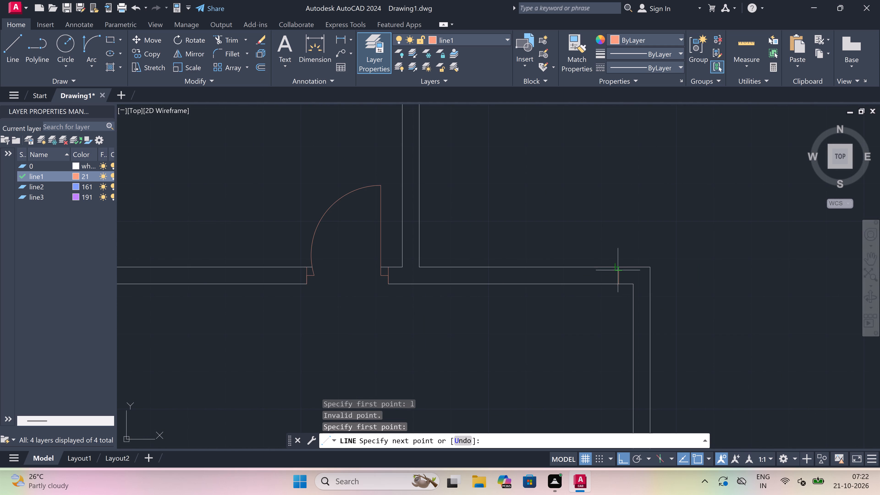
left_click(618, 269)
left_click(619, 276)
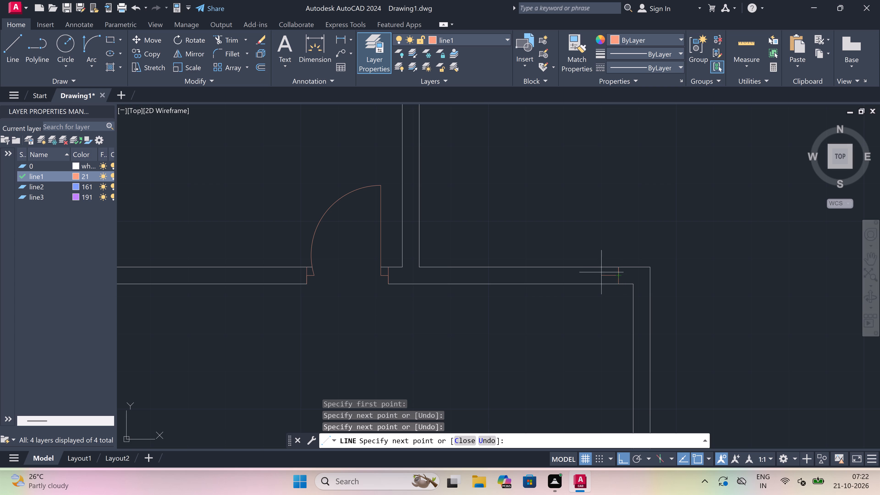
key("2")
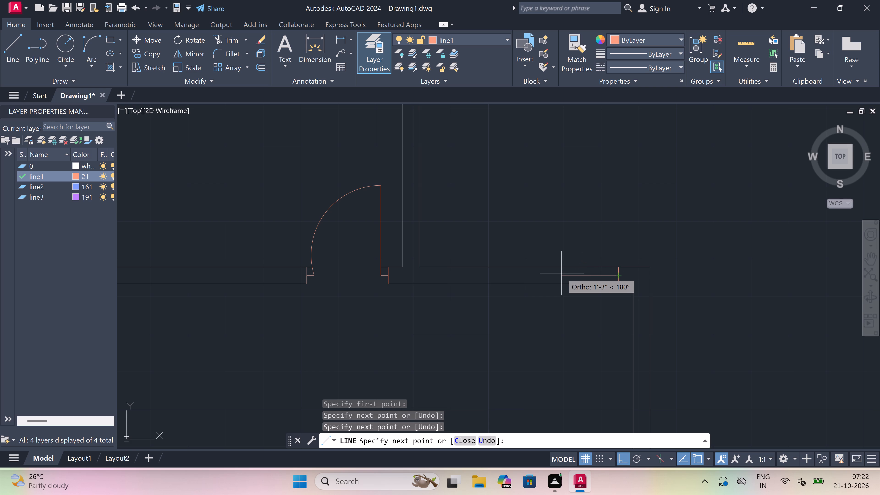
type("\"")
key("space")
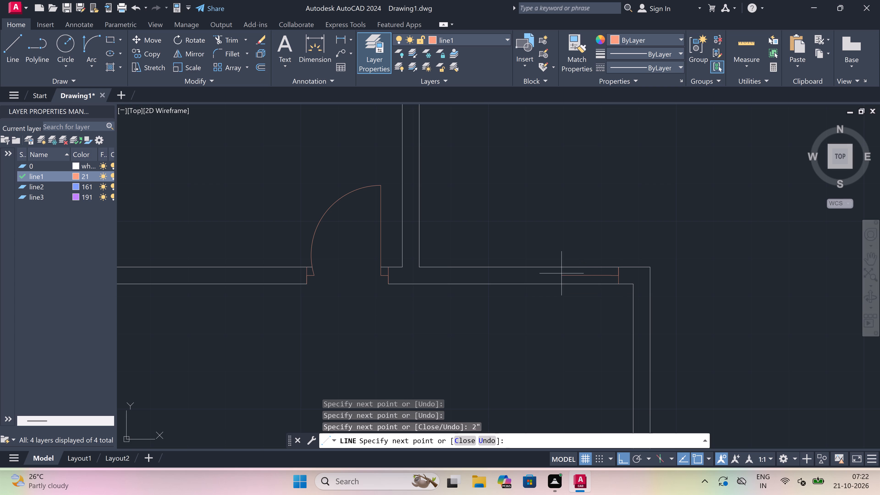
type("3'")
key("space")
key("Escape")
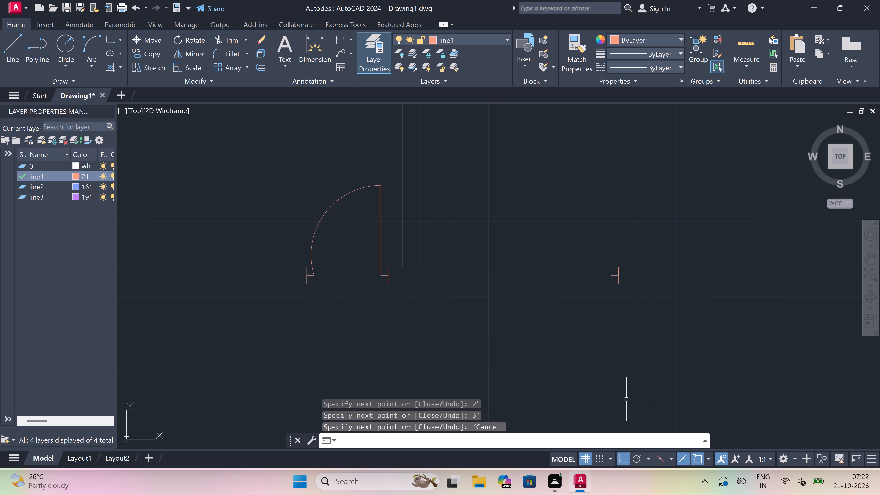
Draw the opposite jamb line across the same wall, nearer the small room's partition, with a 2" stop from its midpoint toward the 3' leaf.
key("space")
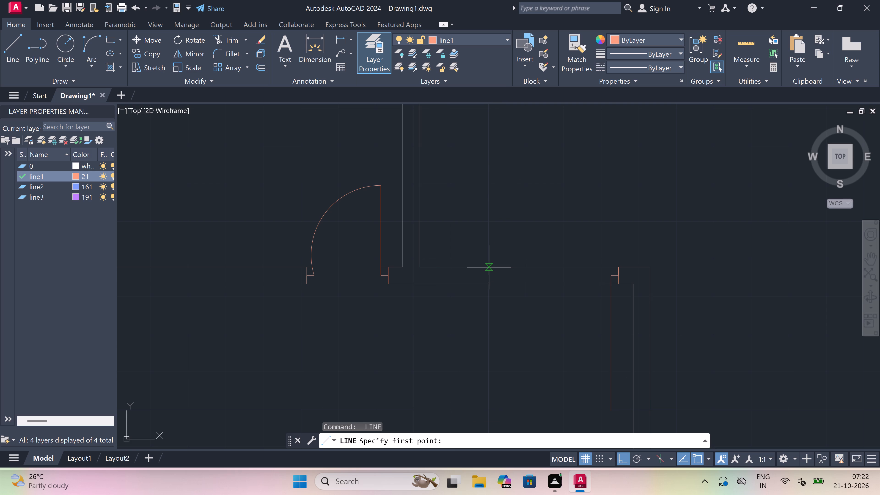
left_click(481, 266)
left_click(478, 283)
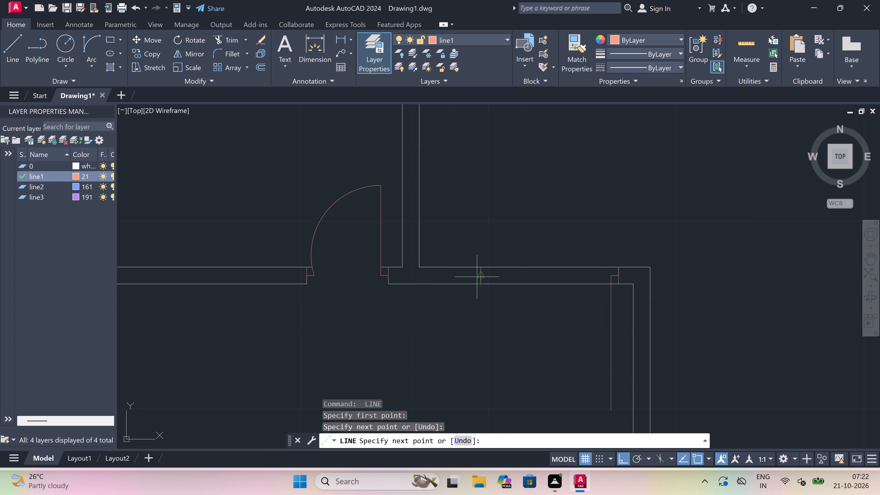
left_click(476, 275)
key("2")
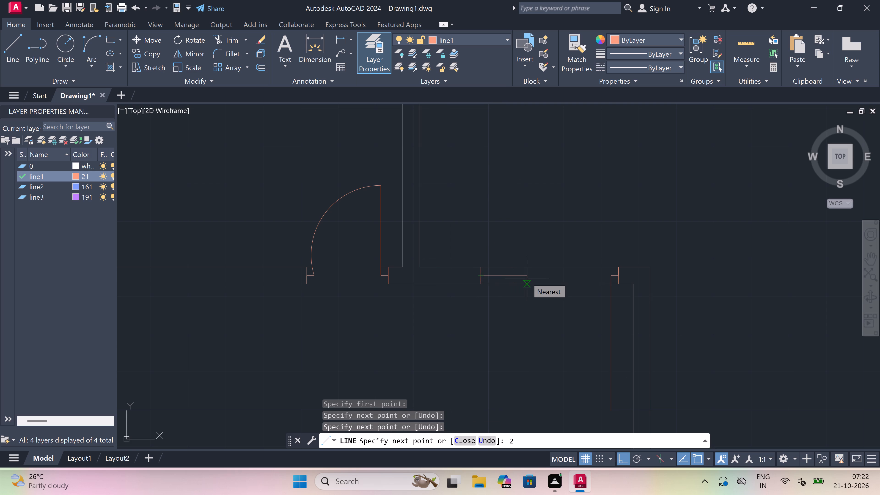
type("\"")
key("space")
key("Escape")
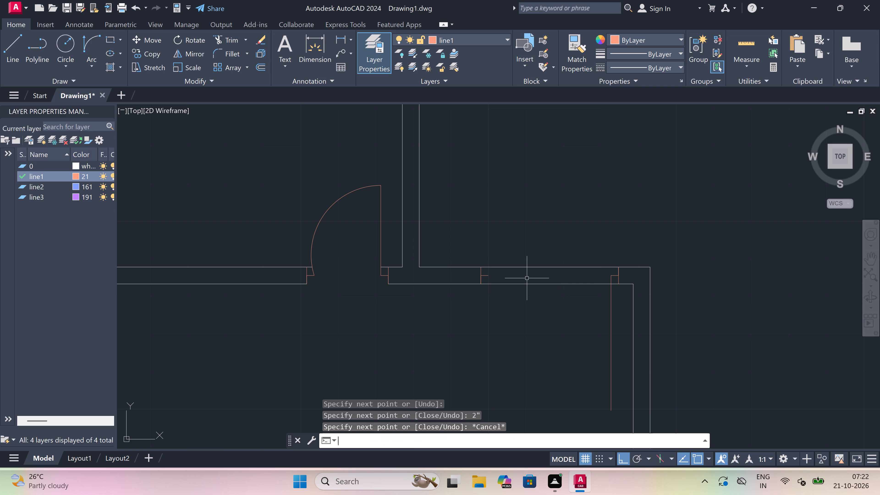
Draw the door swing as a start-end-direction arc from the 3' leaf's lower end to the opposite stop's end.
left_click(90, 39)
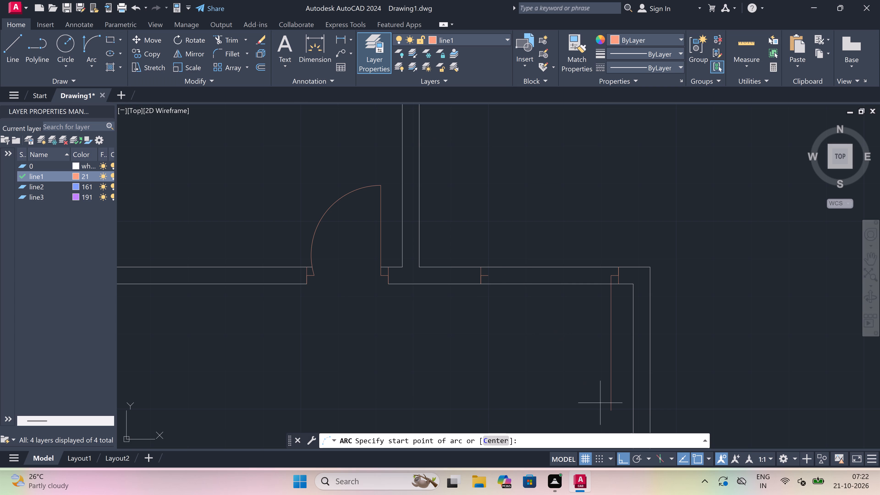
left_click_drag(606, 412, 603, 411)
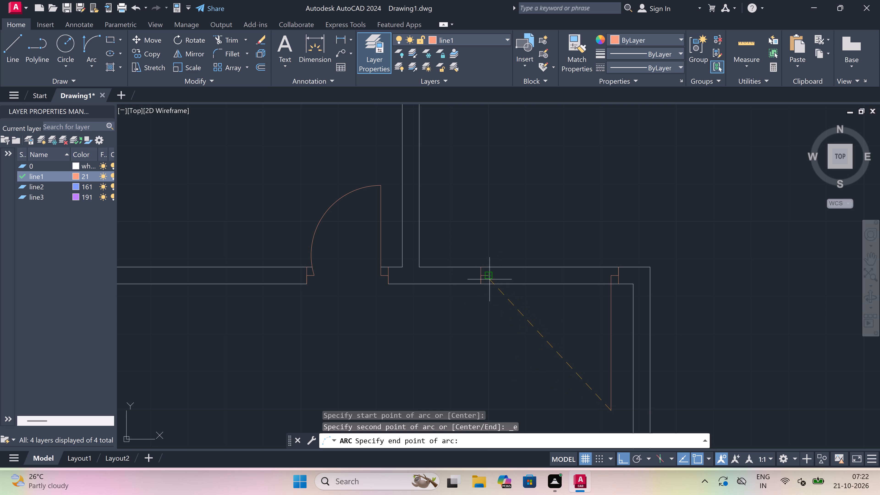
left_click_drag(489, 276, 488, 278)
double_click(451, 322)
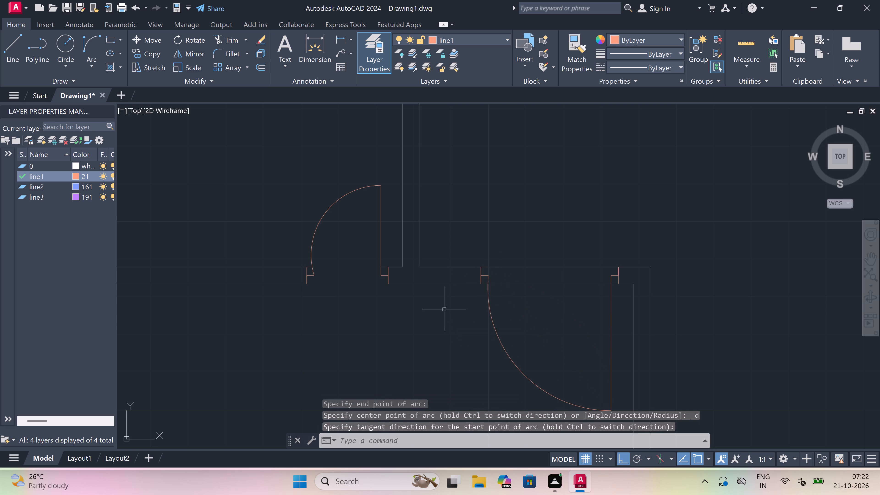
Trim both wall lines between the two new jambs to open the doorway into the lower room.
type("tr")
key("space")
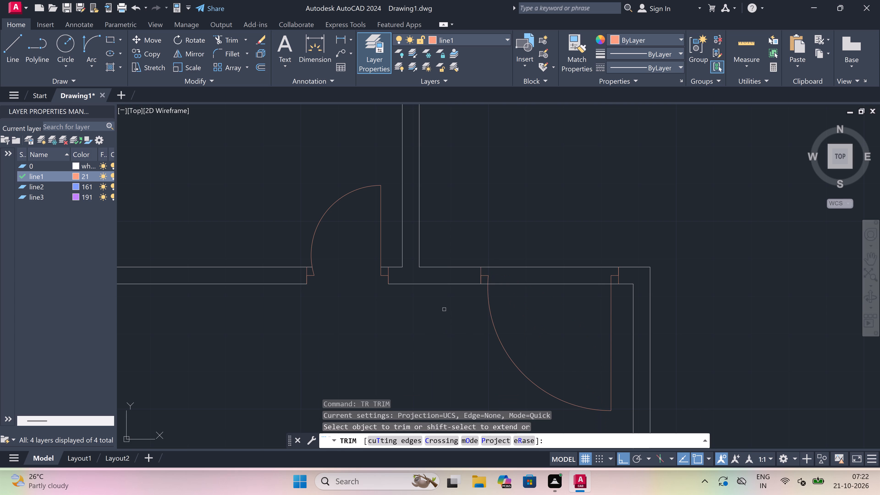
left_click(549, 317)
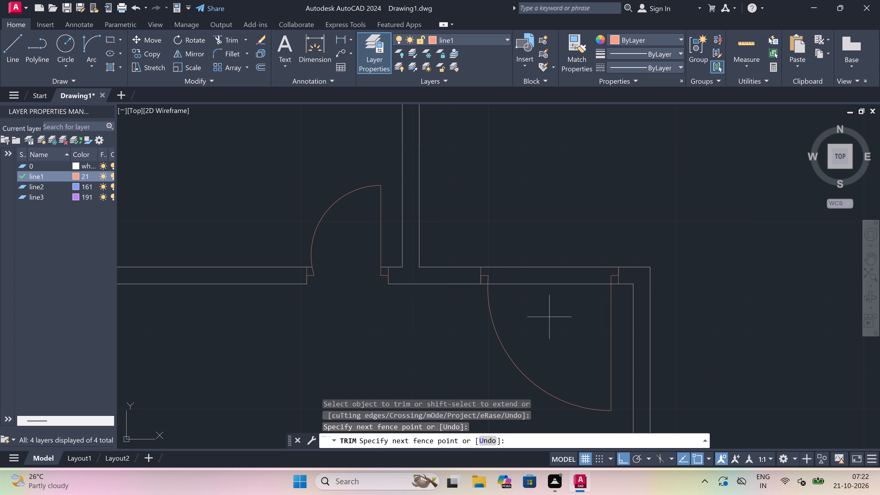
left_click(550, 243)
key("Escape")
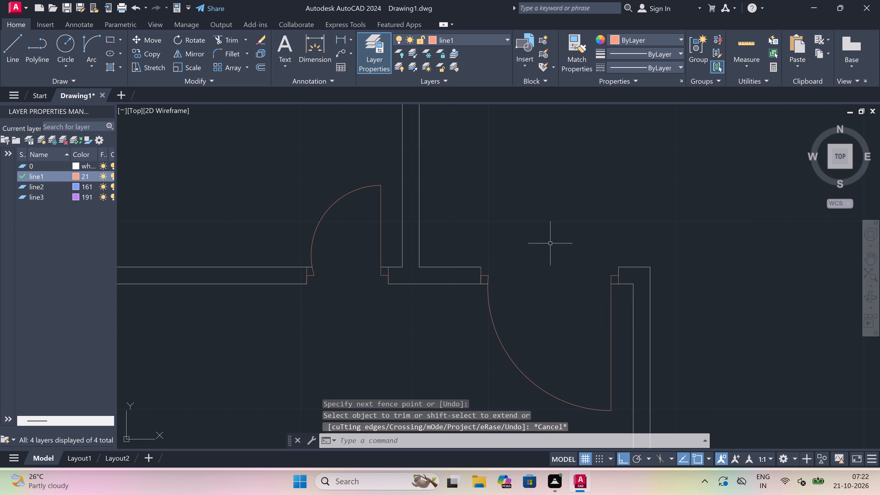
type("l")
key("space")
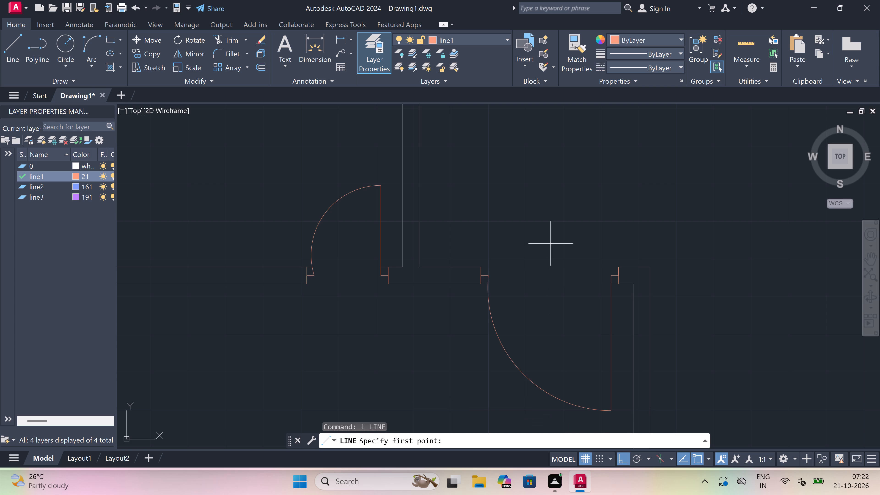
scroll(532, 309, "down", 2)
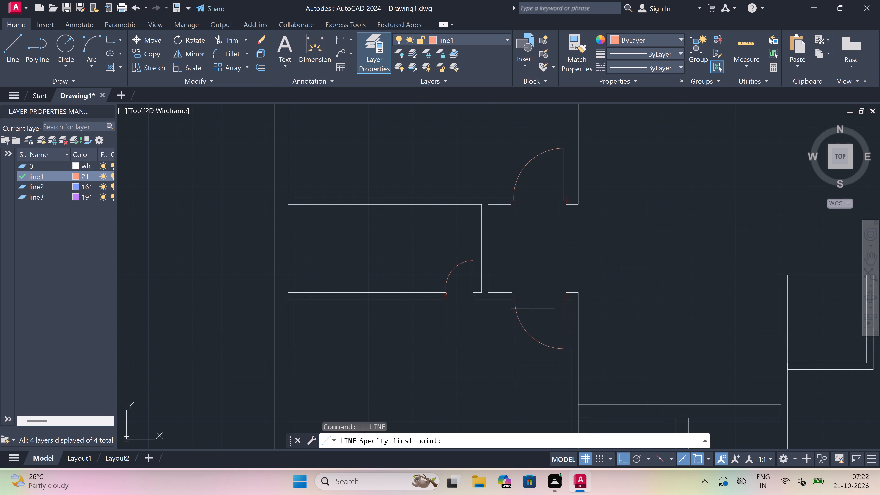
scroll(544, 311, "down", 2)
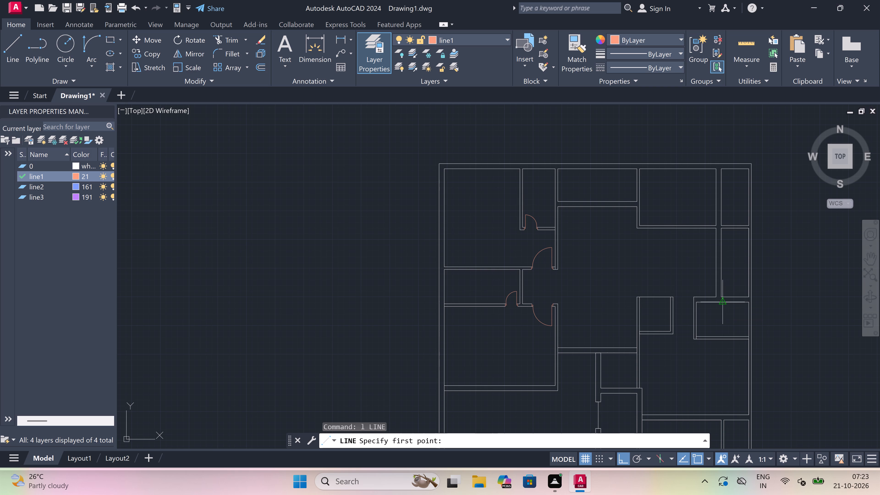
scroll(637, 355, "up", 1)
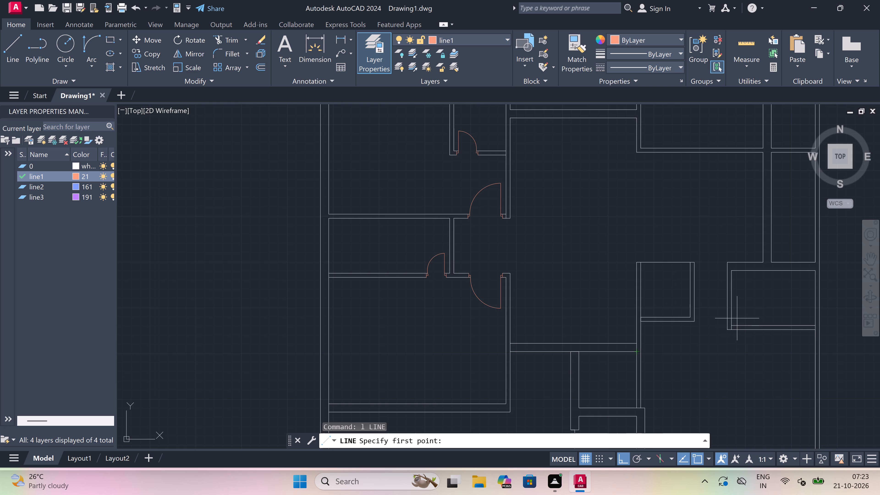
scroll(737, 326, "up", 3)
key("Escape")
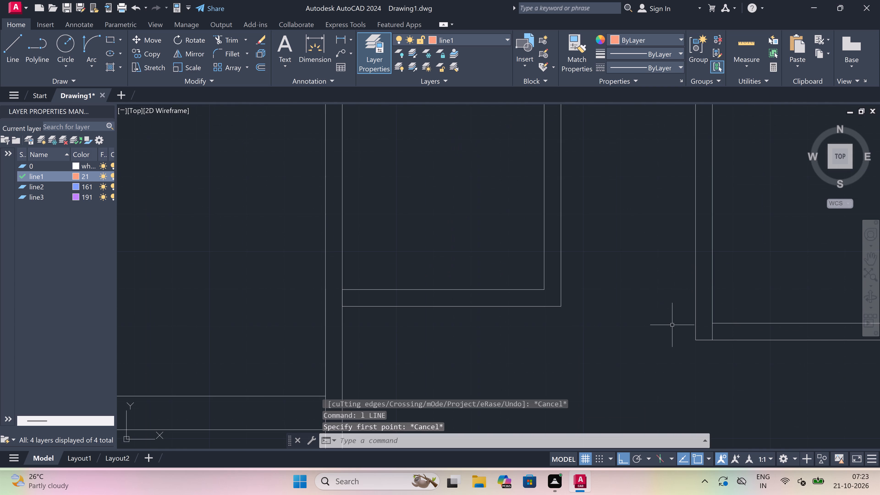
On layer 0, draw a horizontal line from the right-hand room's lower-left outer corner across to the vertical wall beside the small square room.
key("l")
key("space")
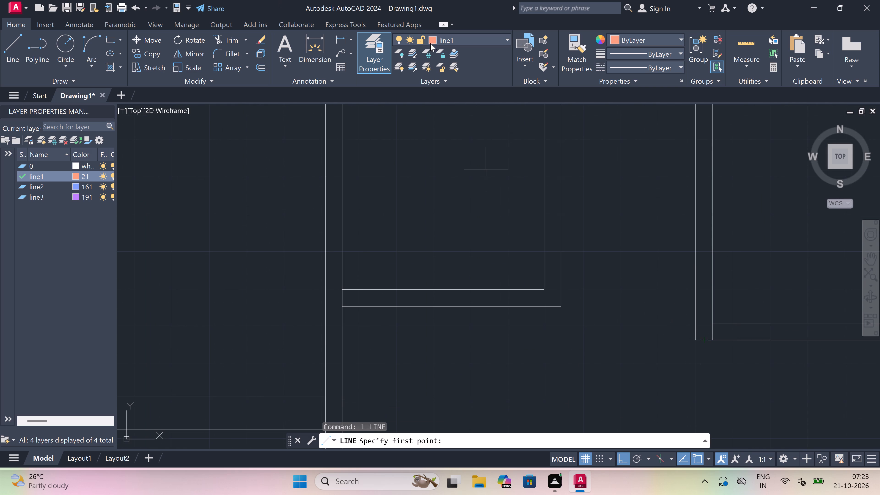
left_click(473, 39)
left_click(469, 52)
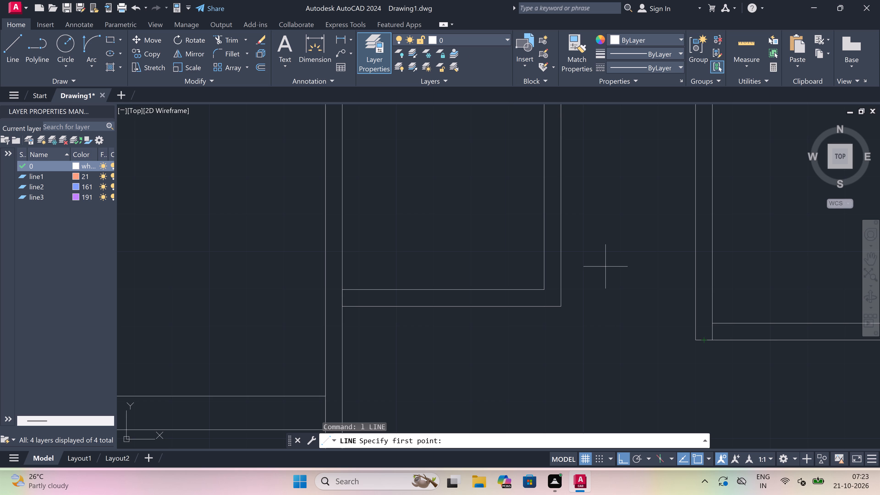
key("l")
key("space")
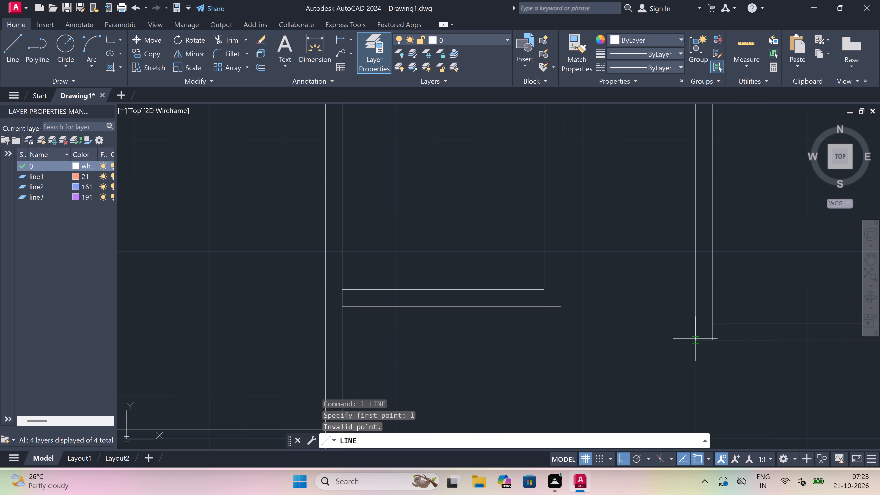
left_click_drag(693, 339, 690, 339)
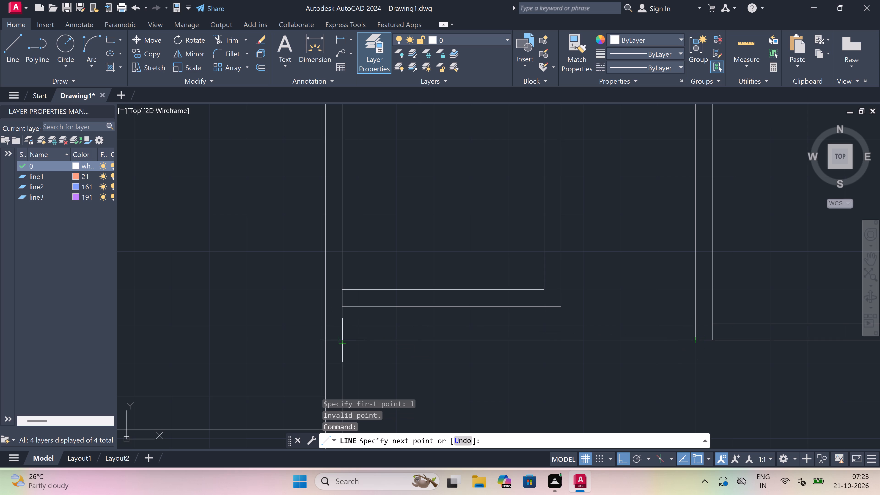
left_click(343, 335)
key("Escape")
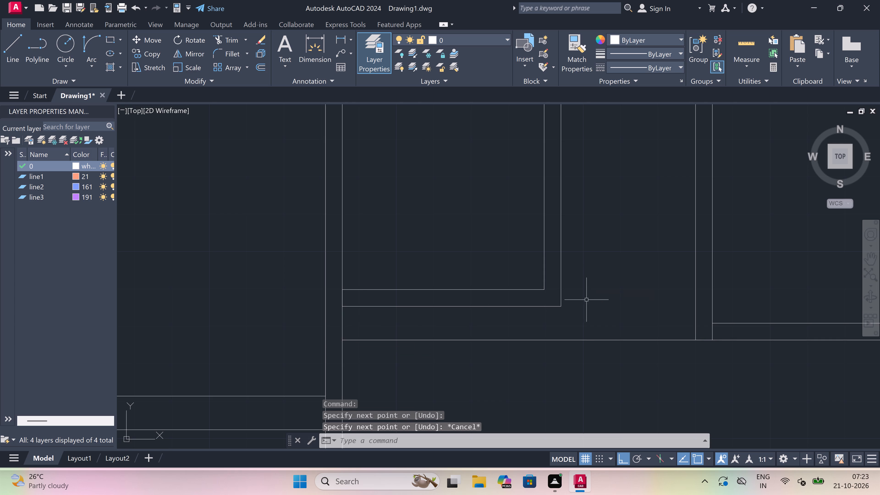
Move the small square room's top, right and bottom wall lines down from its lower-left outer corner to the new horizontal line's end.
scroll(585, 350, "down", 2)
scroll(521, 353, "up", 1)
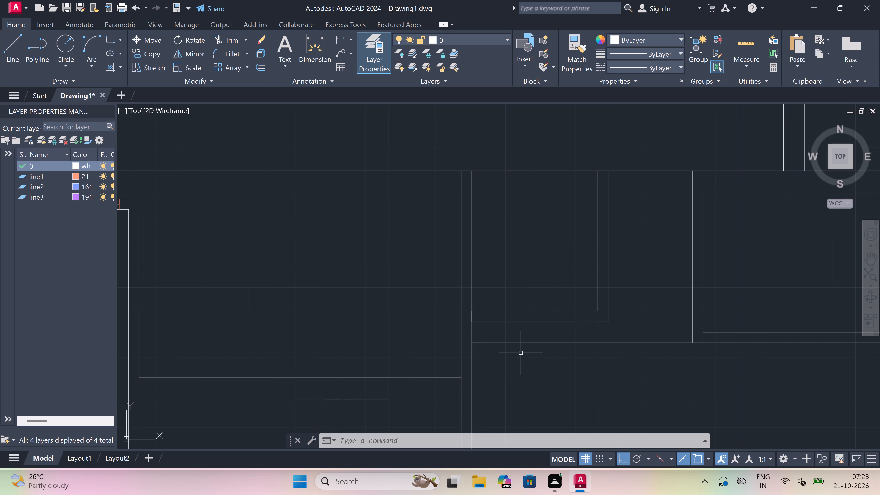
scroll(521, 353, "down", 1)
scroll(522, 339, "up", 1)
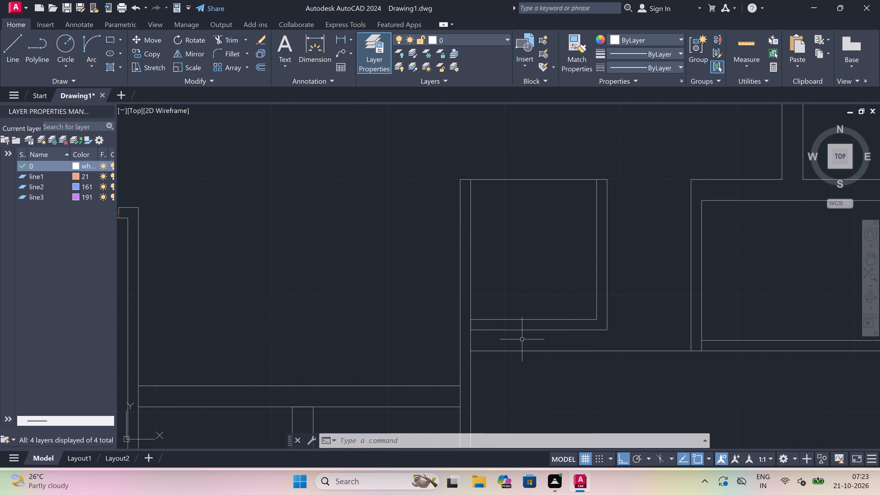
scroll(523, 340, "down", 1)
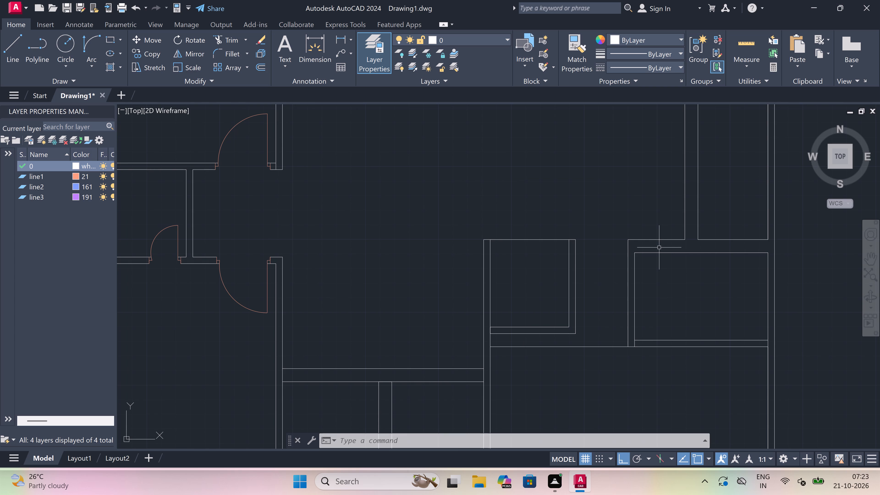
scroll(564, 275, "up", 1)
left_click_drag(591, 212, 589, 216)
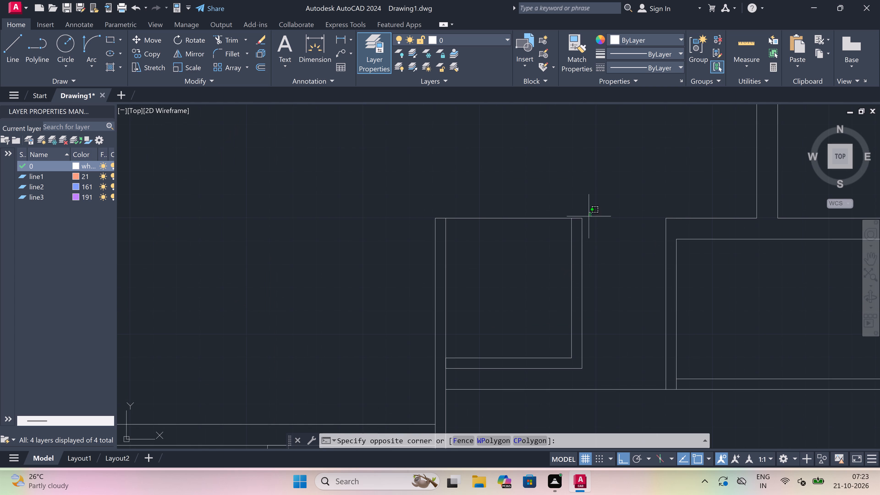
left_click(478, 373)
left_click(147, 37)
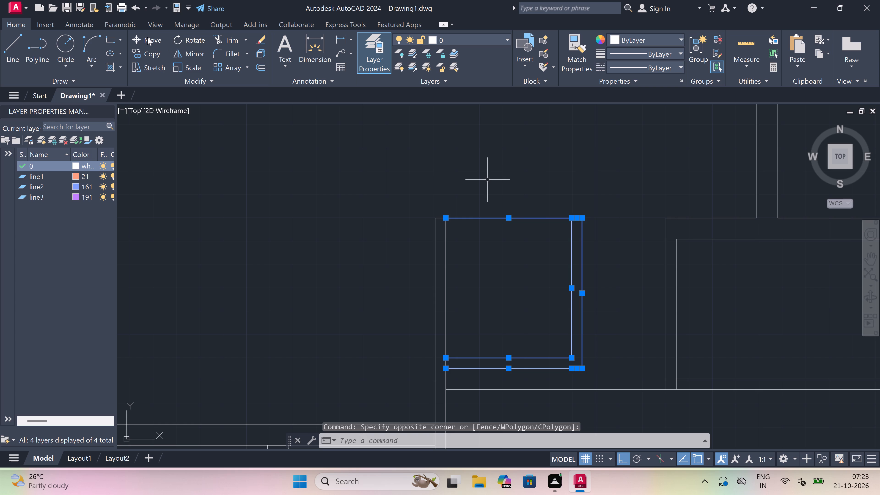
left_click(445, 368)
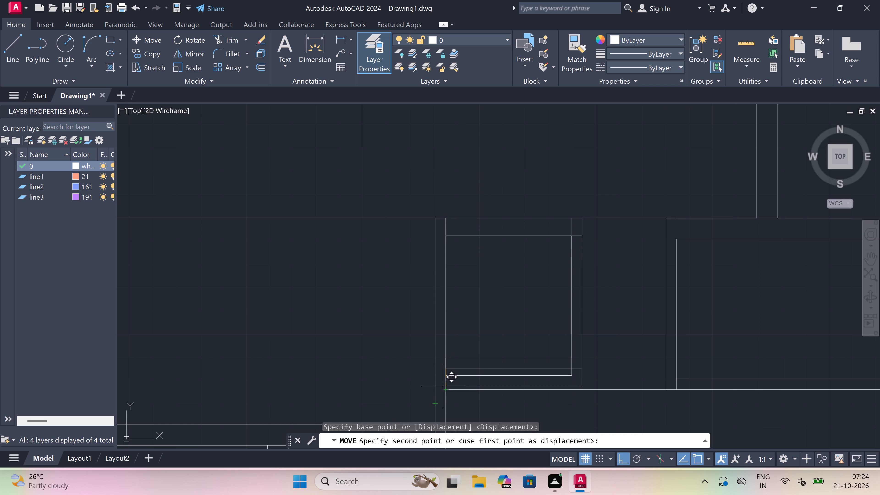
left_click(443, 390)
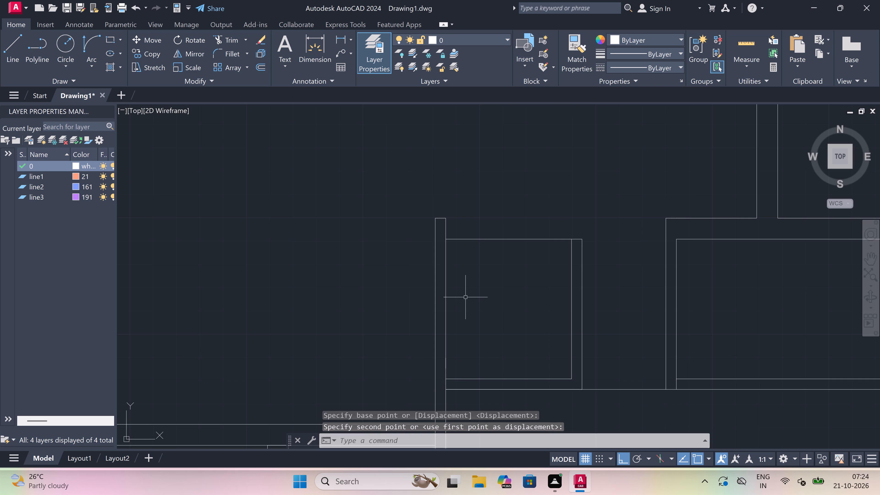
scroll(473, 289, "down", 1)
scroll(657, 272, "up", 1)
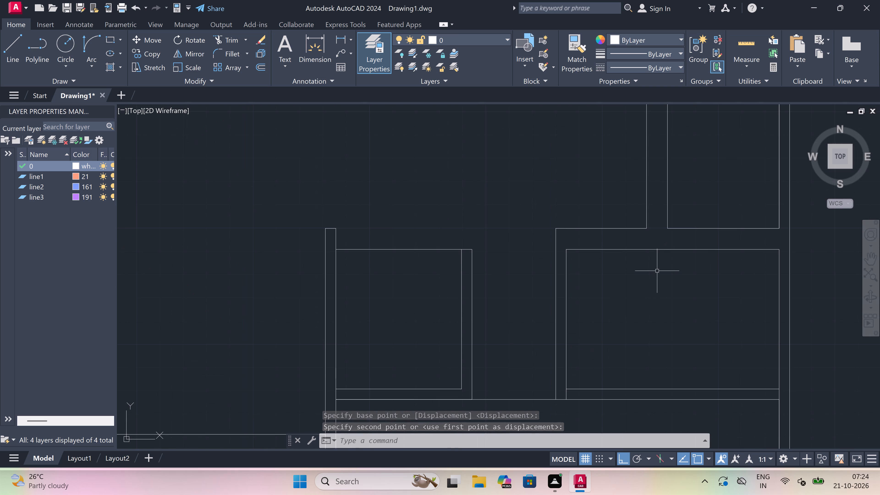
Draw a line from the lower-right room's upper-right corner 4.5" down, continuing horizontally to that room's outer left wall line.
key("l")
key("space")
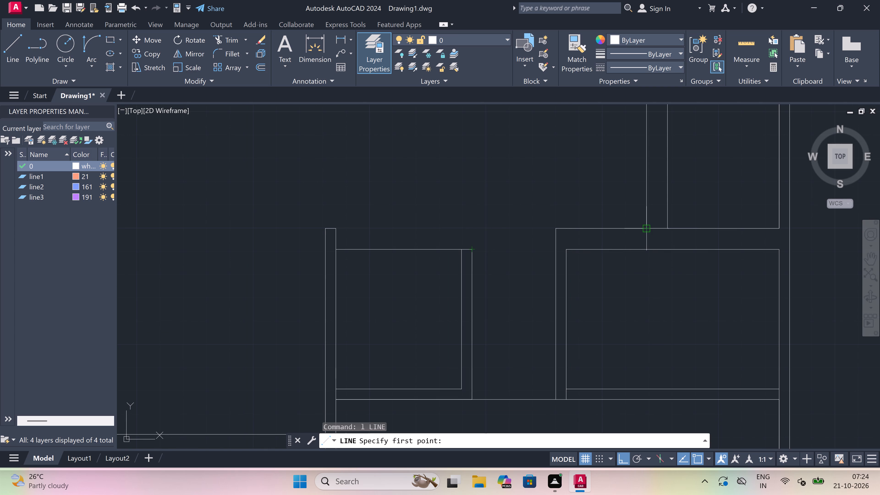
left_click(783, 227)
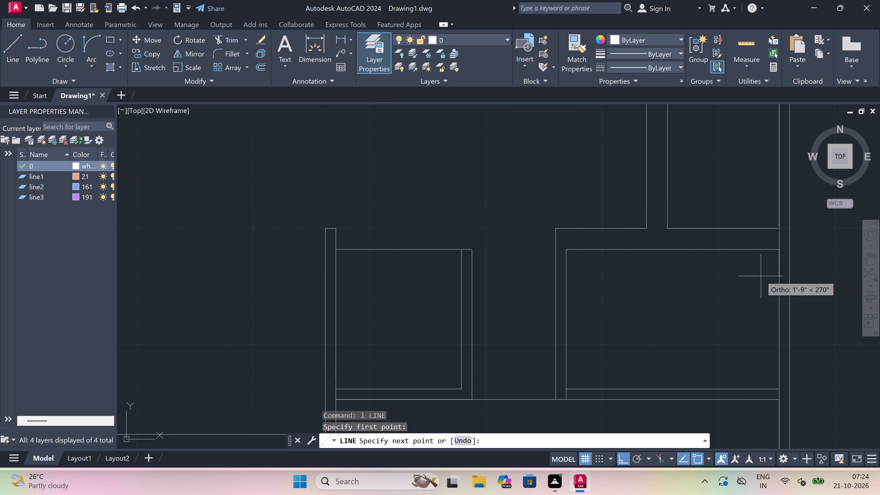
type("4.5\"")
key("space")
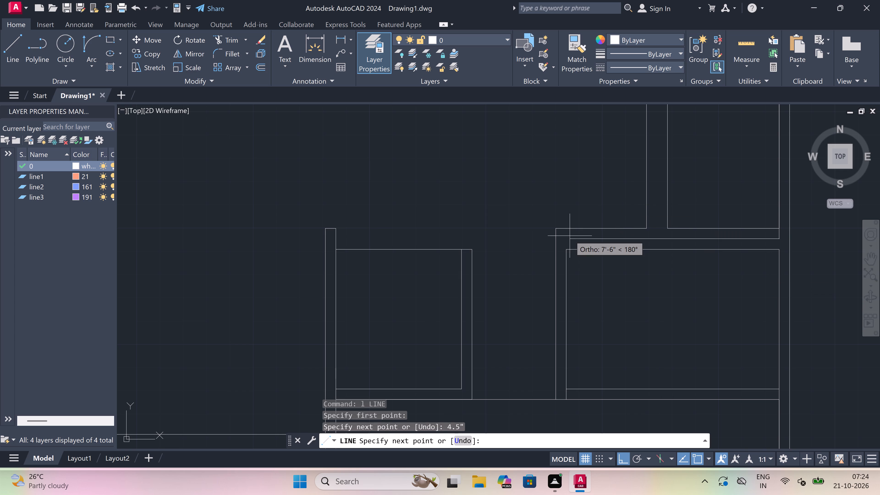
left_click(554, 237)
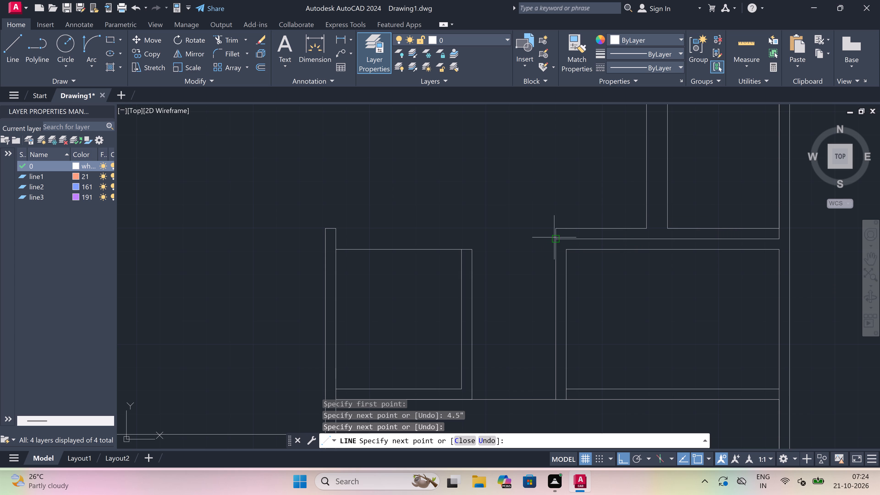
key("Escape")
Trim away the old upper wall line on both sides of the vertical wall and the leftover stub above the new line.
key("t")
key("r")
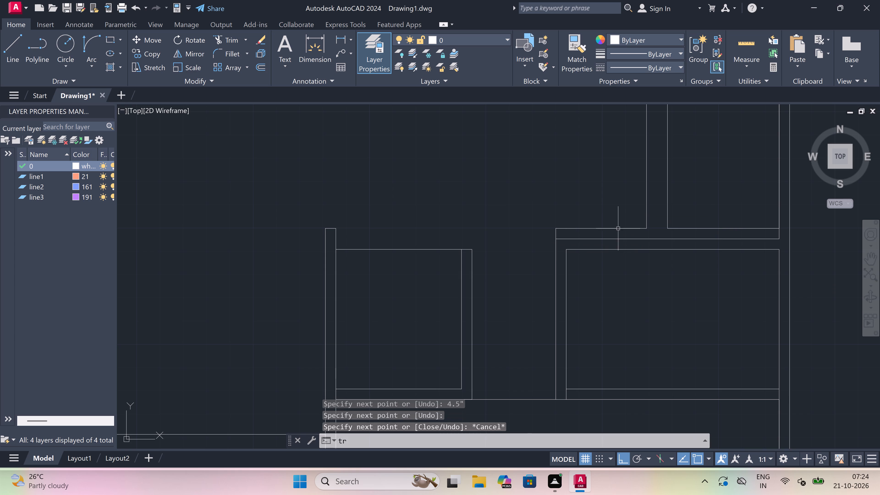
key("space")
left_click(631, 230)
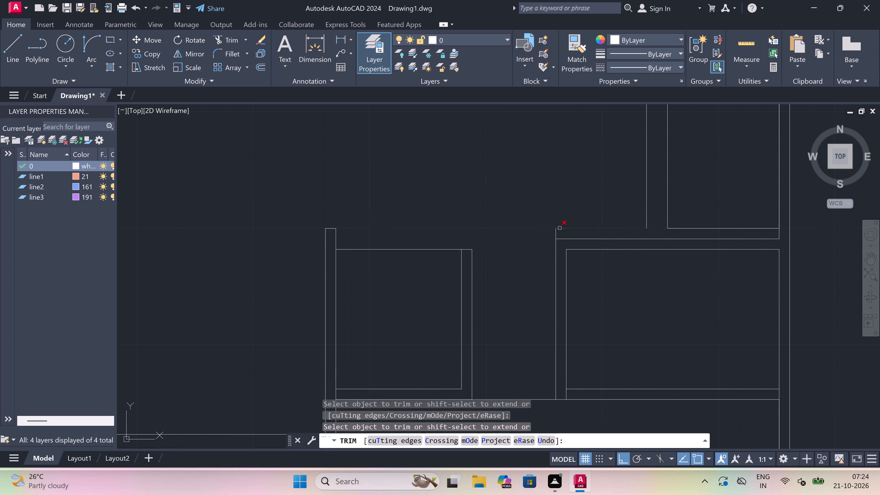
left_click(560, 228)
left_click(551, 234)
left_click(562, 227)
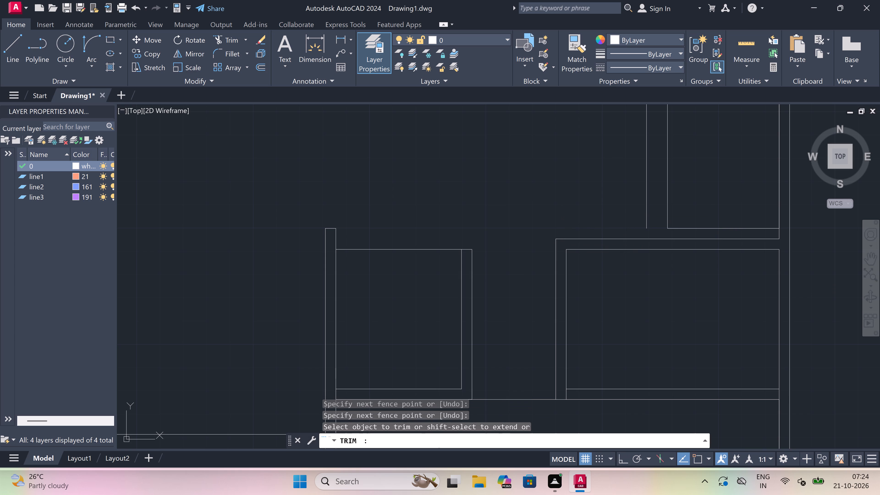
left_click(723, 228)
key("Escape")
Extend both lines of the vertical wall down to the new horizontal wall line.
key("e")
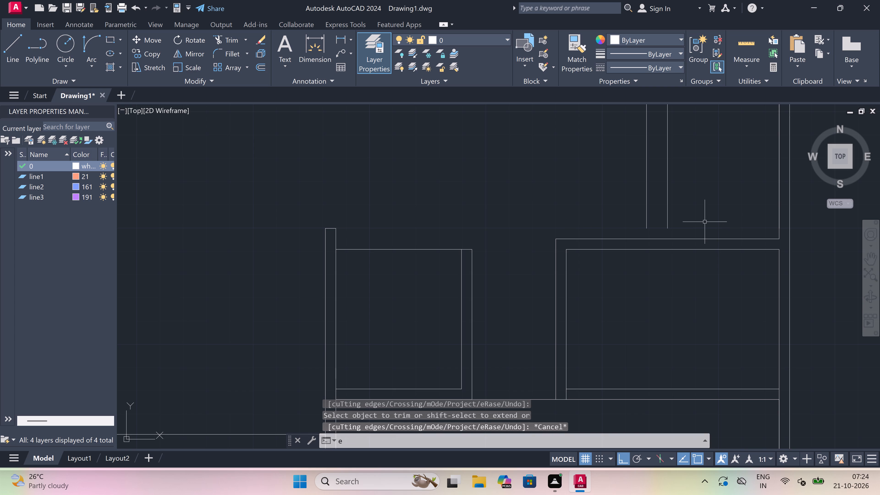
key("x")
key("space")
left_click(696, 205)
left_click(555, 224)
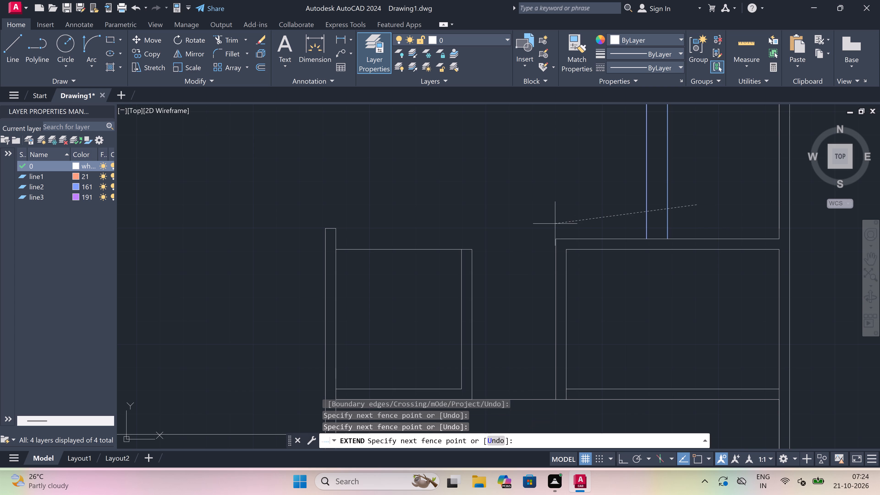
key("Escape")
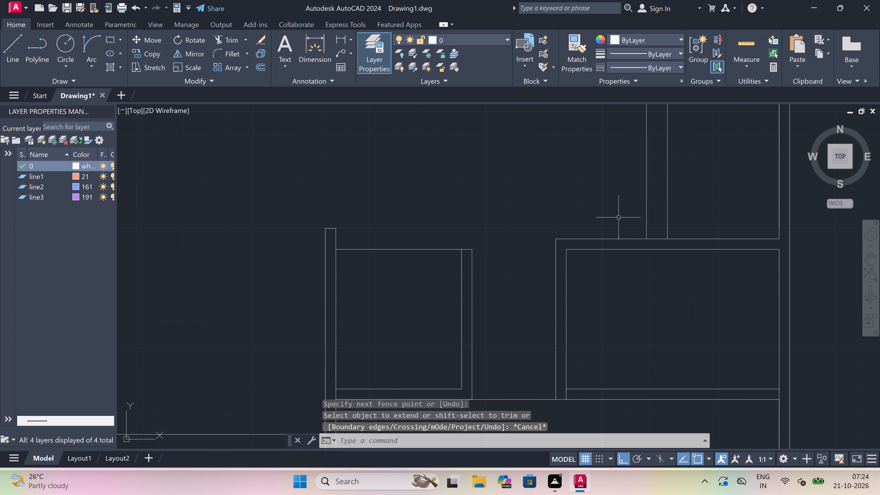
Trim the horizontal line segment between the two vertical wall lines to open the wall junction.
key("t")
key("r")
key("space")
left_click(660, 239)
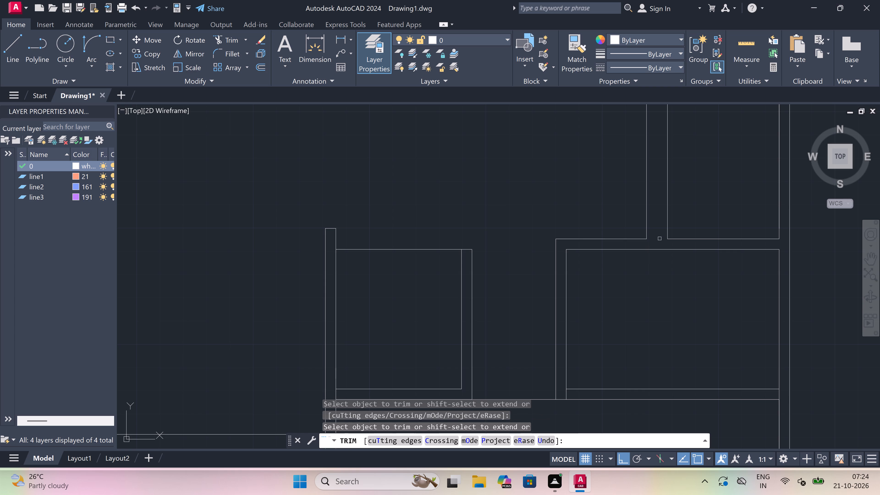
key("Escape")
Draw a 4.5" wall as two horizontal lines spanning the gap between the small square room and the right-hand room.
scroll(660, 238, "down", 2)
scroll(590, 239, "up", 2)
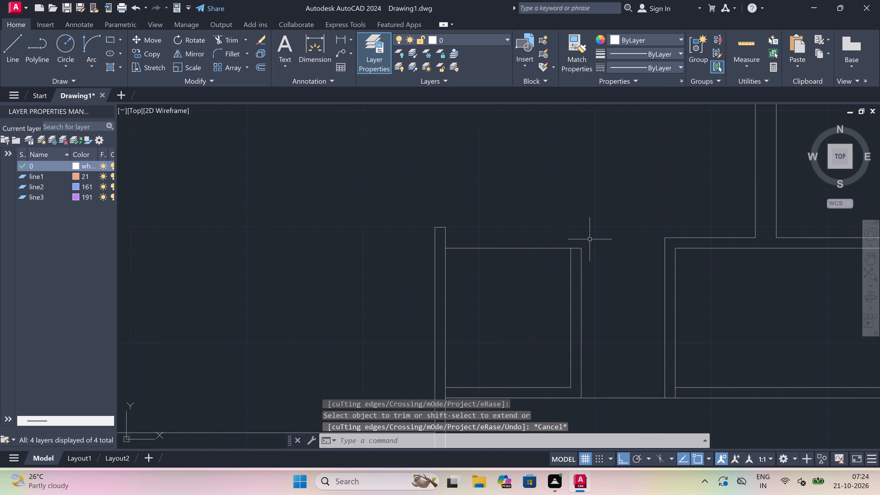
scroll(590, 239, "down", 3)
scroll(575, 250, "up", 2)
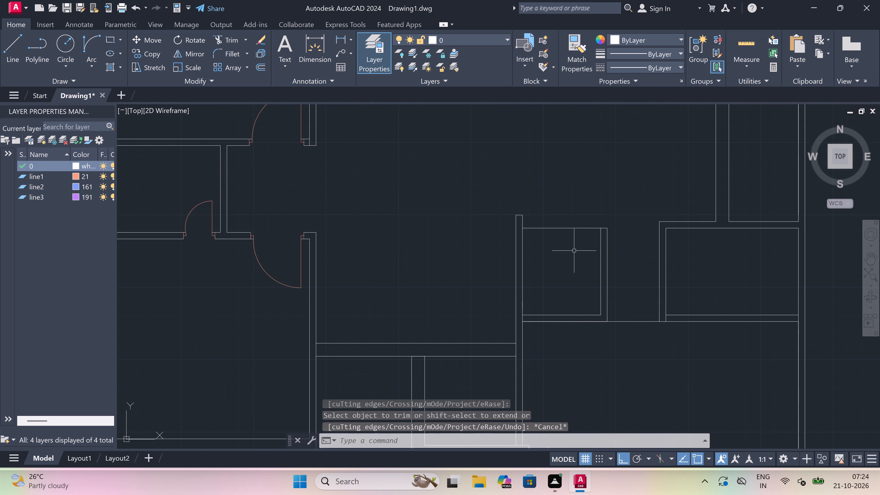
key("l")
key("space")
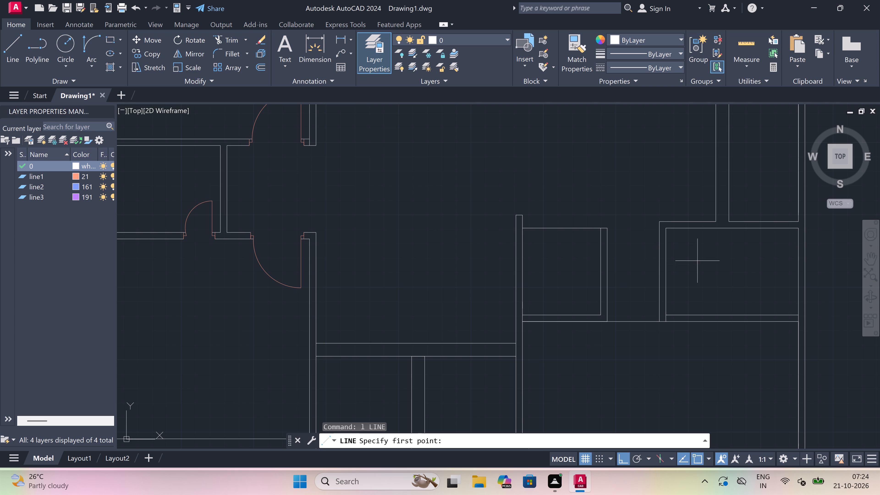
scroll(655, 243, "up", 2)
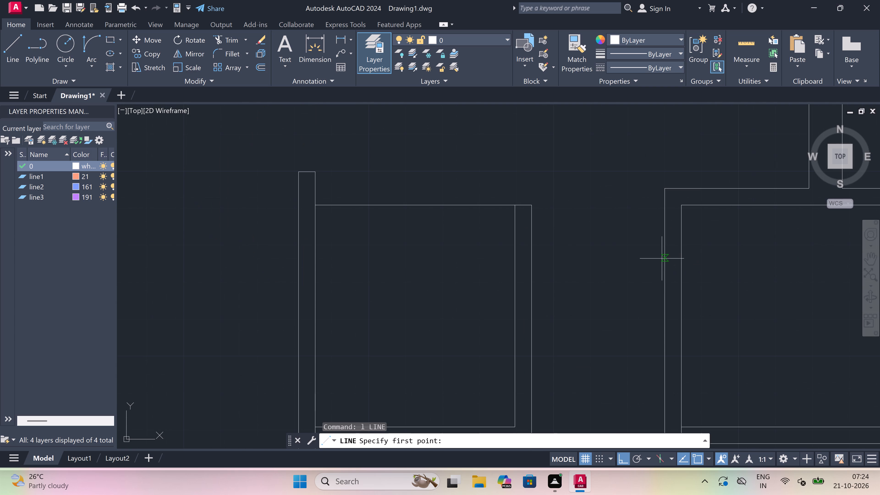
left_click(670, 265)
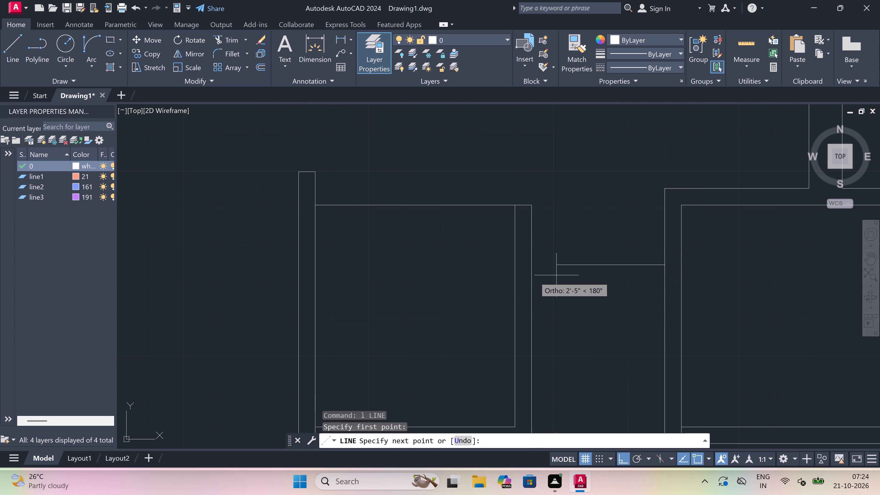
left_click(532, 269)
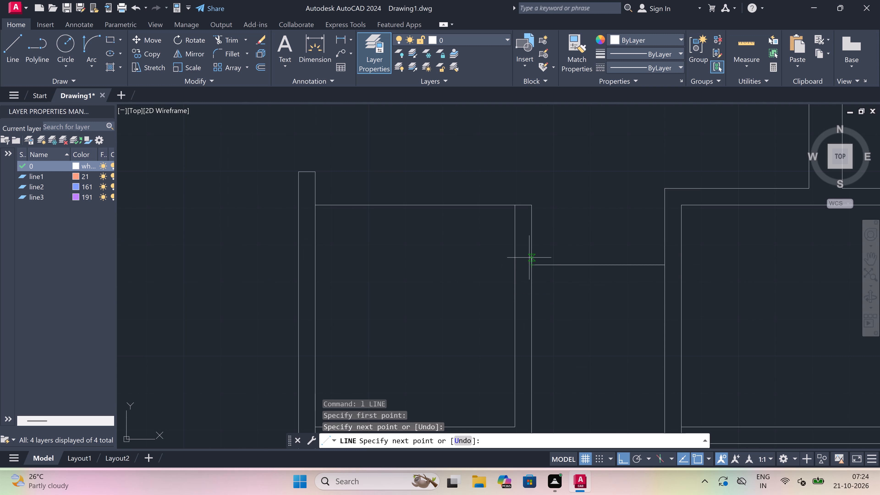
type("4.5\"")
key("space")
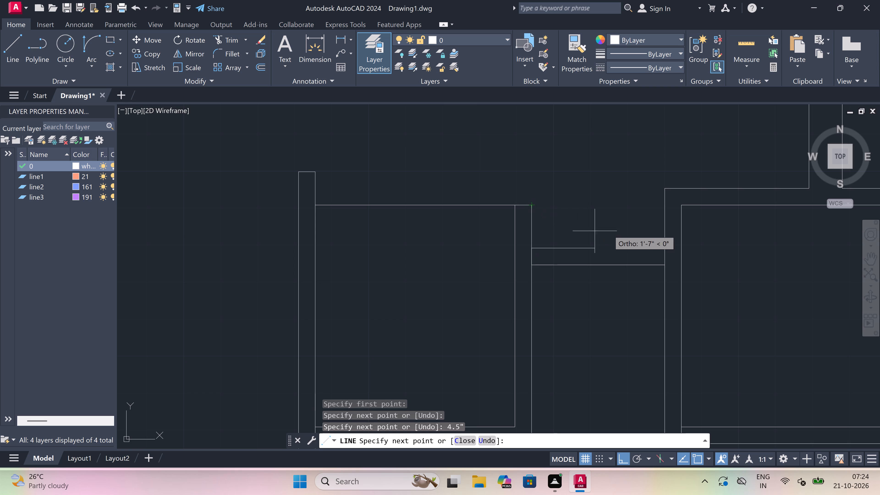
left_click(663, 249)
key("Escape")
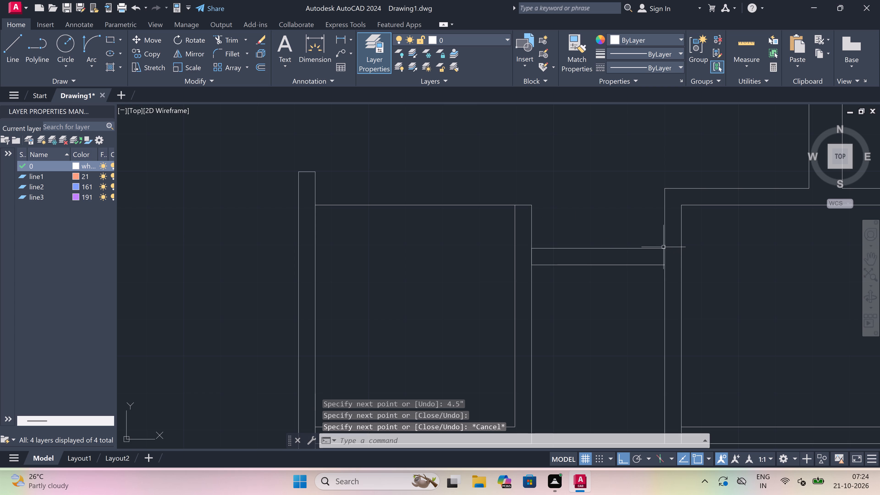
Draw a horizontal line from the right-hand room's upper-left outer corner to the far vertical wall, and a vertical line joining the small room's upper-right corner to it.
key("space")
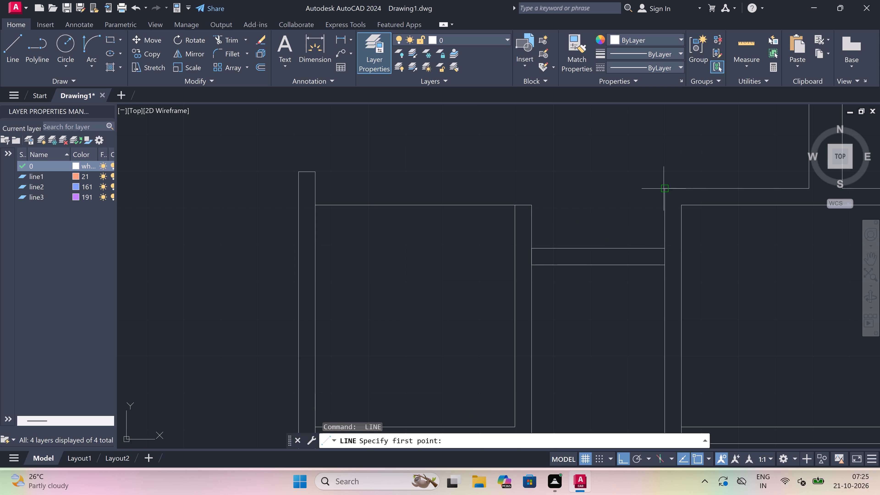
left_click(664, 187)
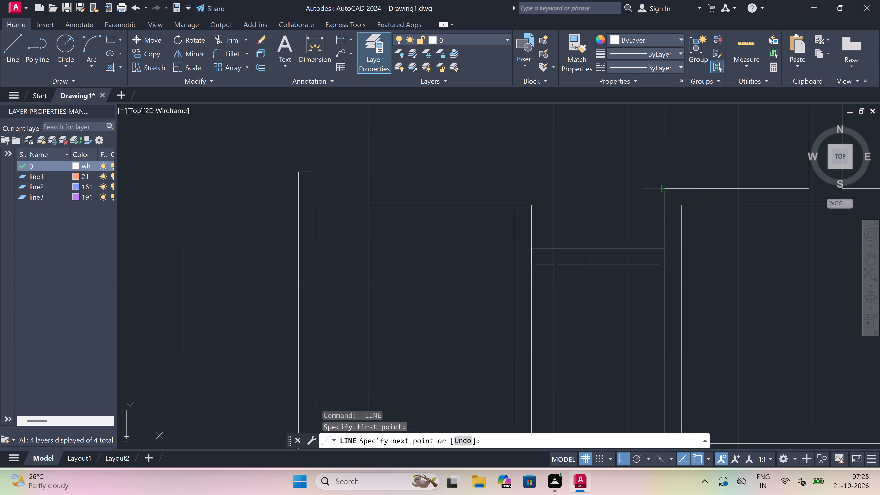
left_click(316, 187)
key("Escape")
key("space")
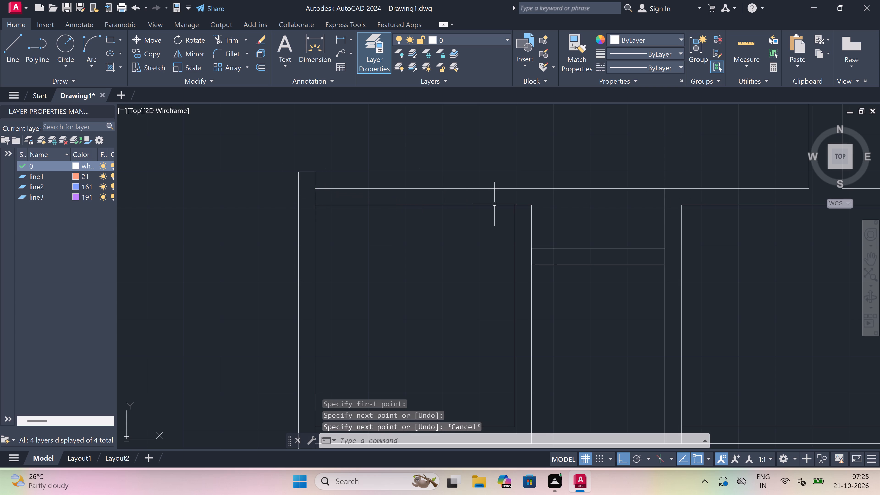
left_click(535, 204)
left_click(530, 185)
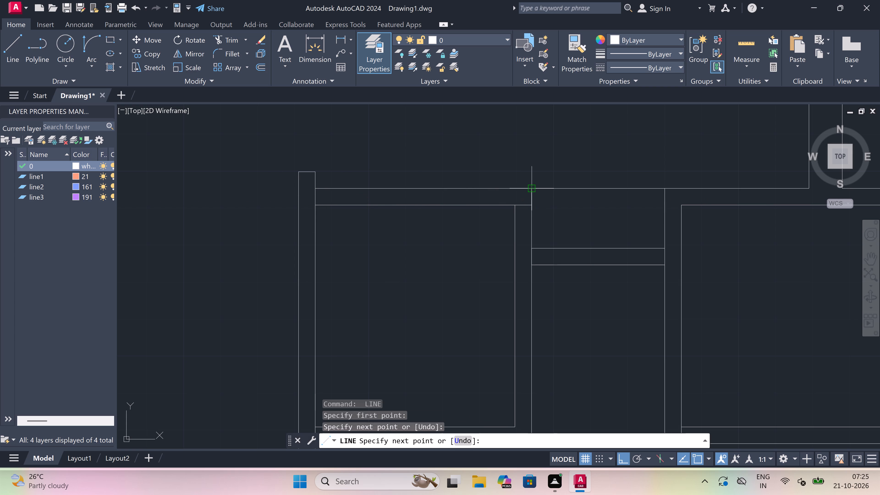
key("Escape")
Trim away the small square room's old top wall line, including the short piece across its right wall.
type("tr")
key("space")
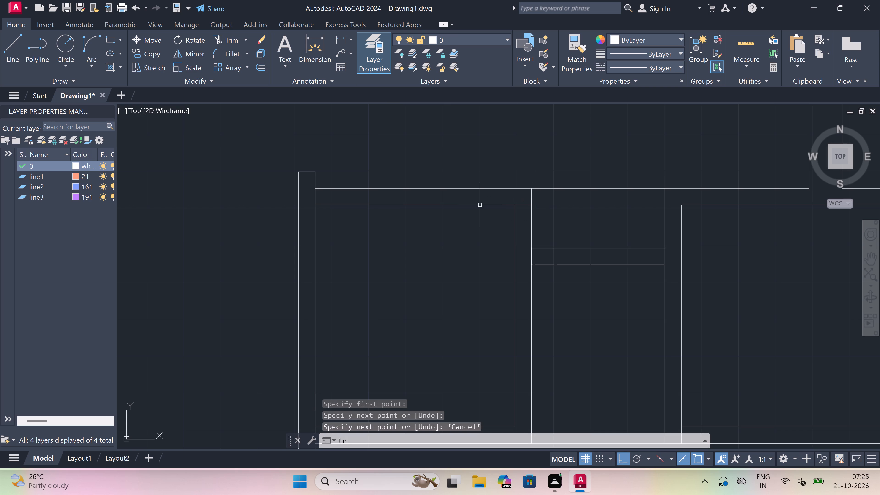
left_click(476, 205)
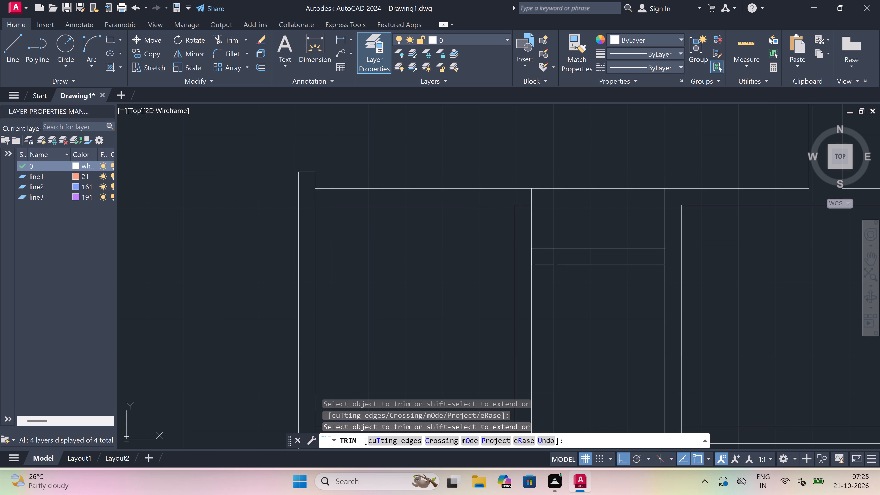
left_click(520, 205)
key("Escape")
Extend the small square room's inner right wall line up to the new top line.
key("e")
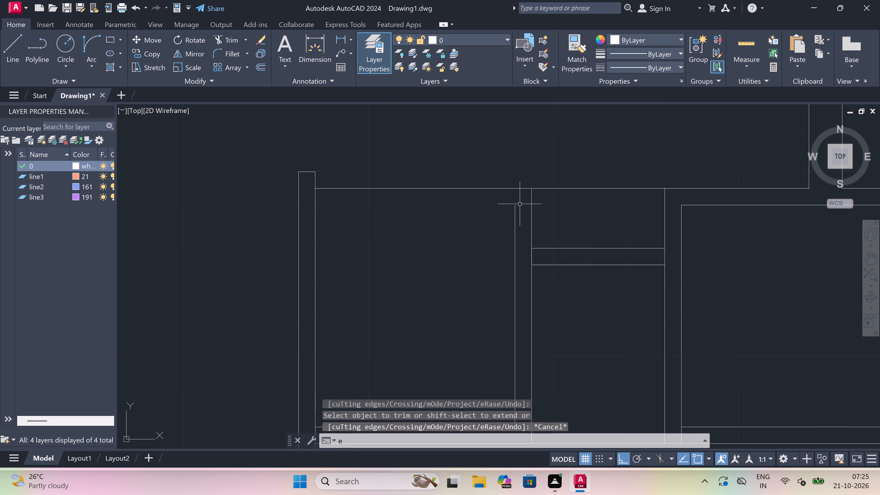
type("x")
key("space")
left_click(515, 209)
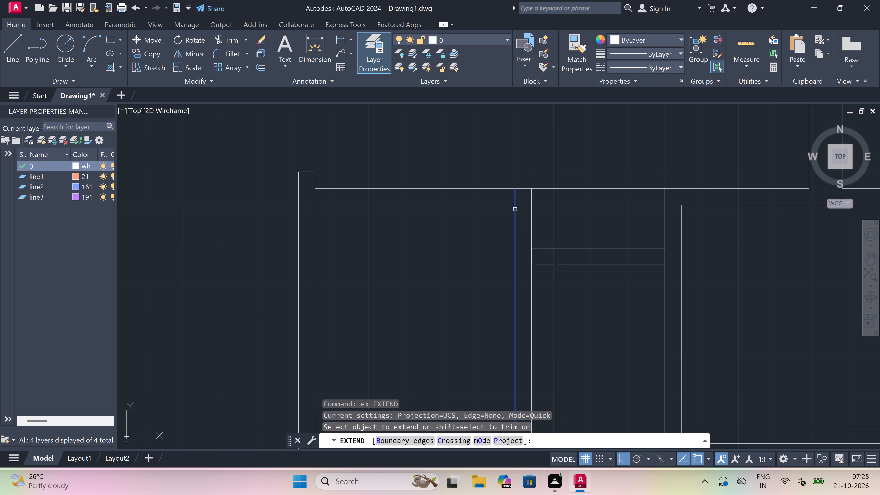
key("Escape")
key("space")
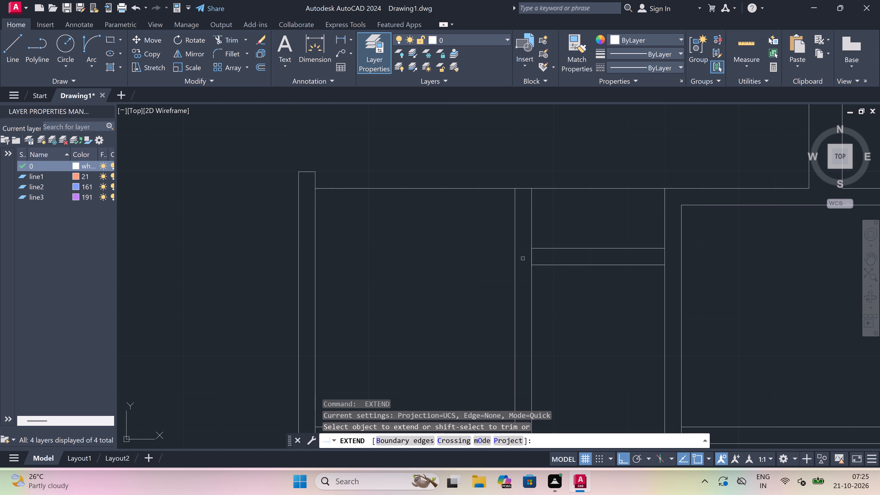
key("Escape")
Trim the vertical wall segments at both ends of the 4.5" connecting wall and the top line spanning the gap between the two rooms.
key("t")
key("r")
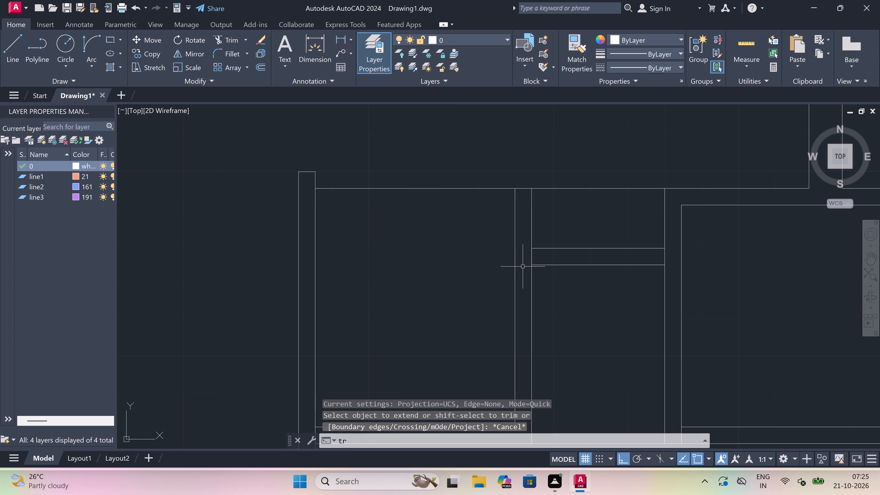
key("space")
left_click(524, 255)
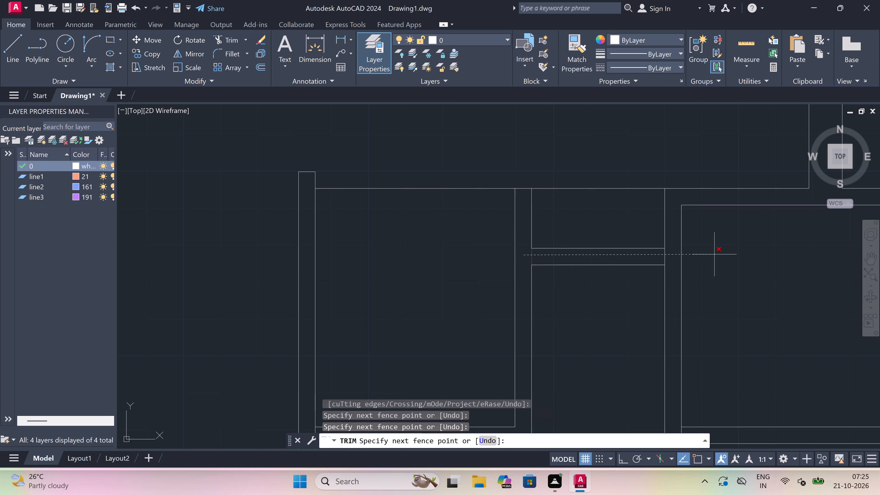
left_click(673, 256)
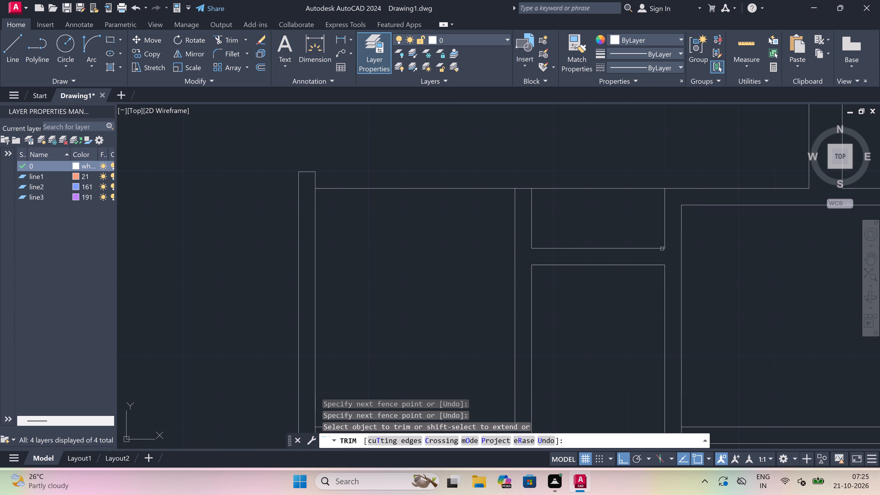
left_click(635, 235)
left_click(623, 167)
key("Escape")
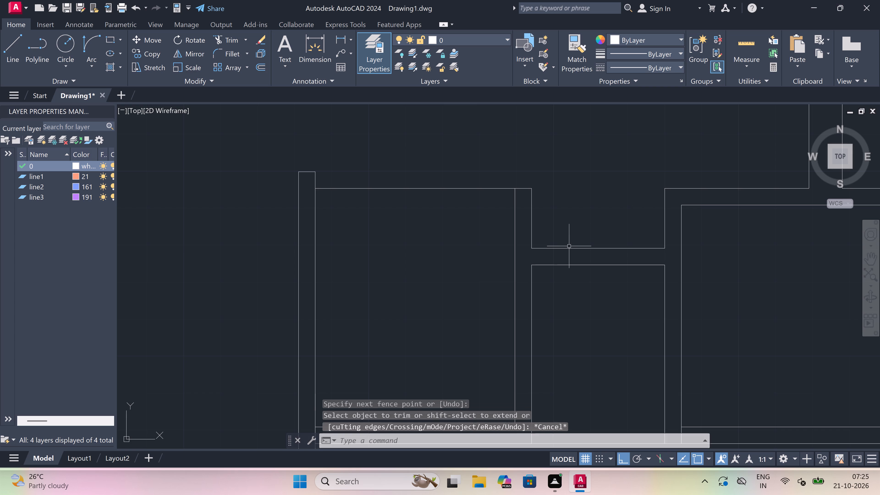
Delete the horizontal reference line running along the bottom of the small square room to the right-hand room.
scroll(567, 243, "down", 4)
scroll(564, 280, "up", 3)
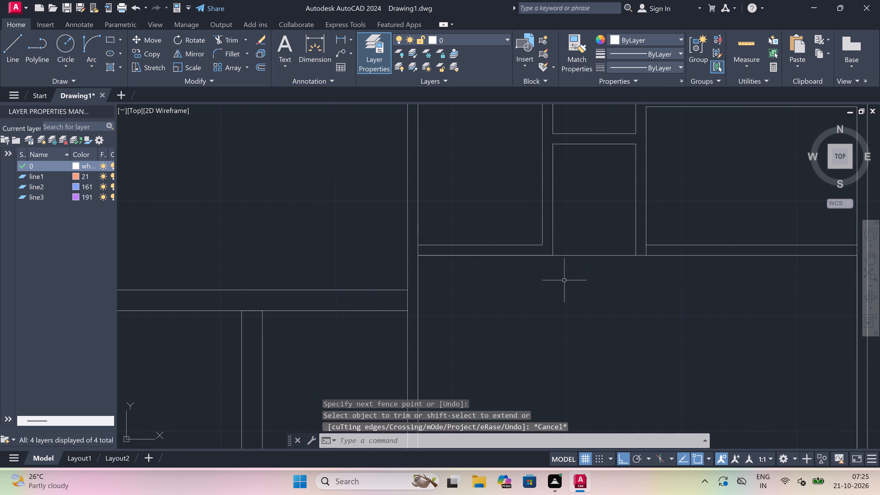
left_click(575, 252)
left_click(574, 297)
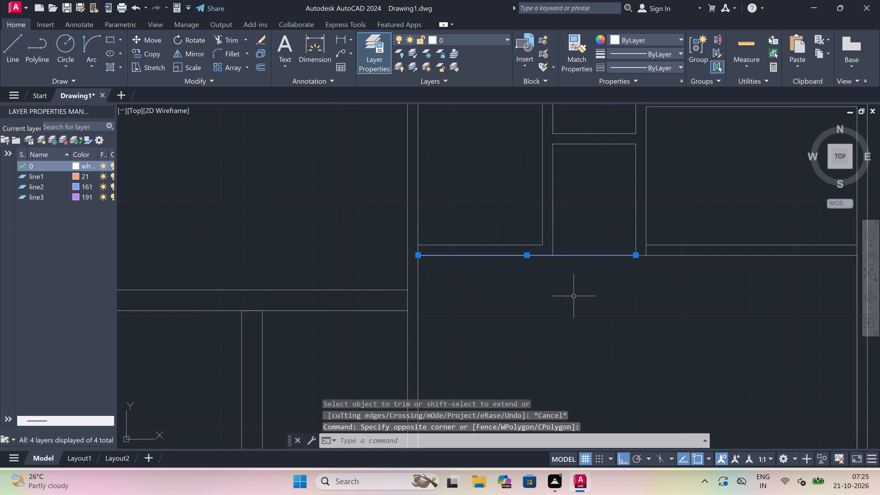
key("Delete")
scroll(569, 289, "down", 4)
scroll(570, 271, "up", 3)
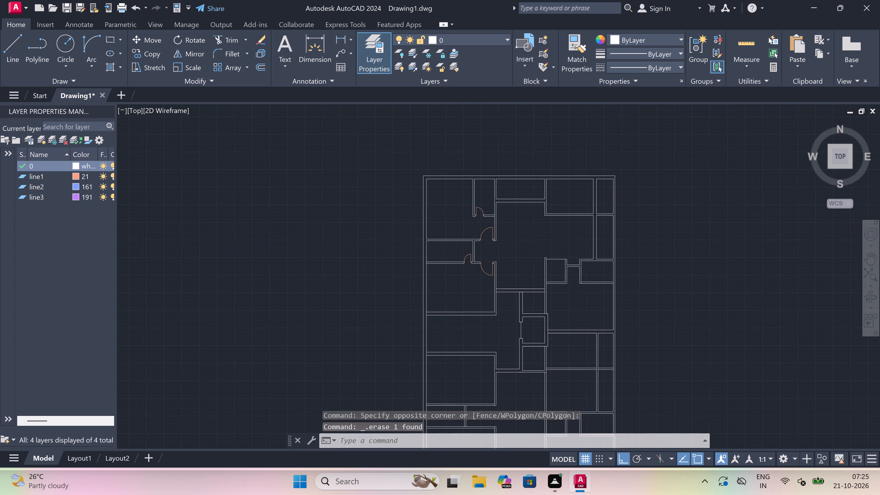
On layer line1, draw the left jamb line across the 4.5" connecting wall, with a 2" stop from its midpoint and a 3' door leaf downward.
left_click(474, 37)
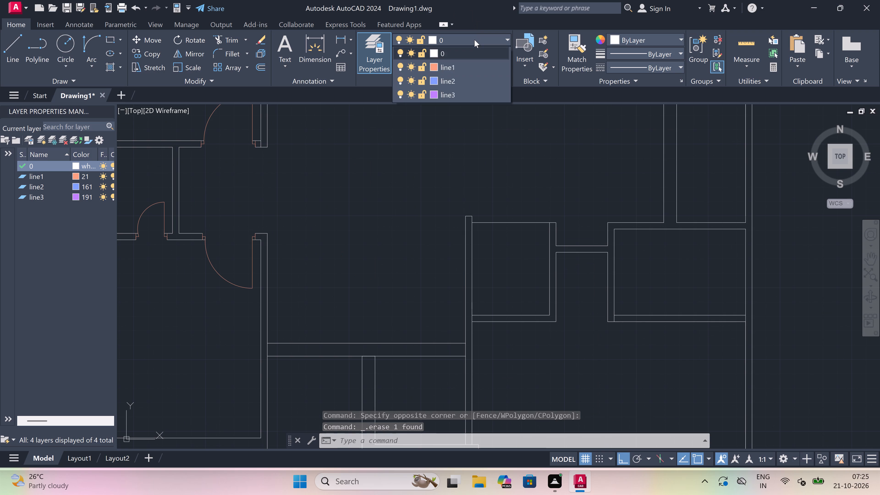
left_click(481, 64)
key("l")
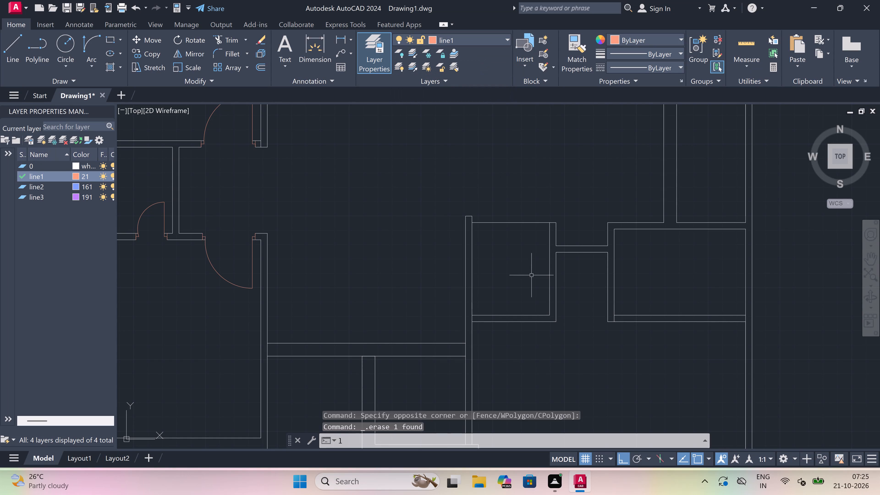
key("space")
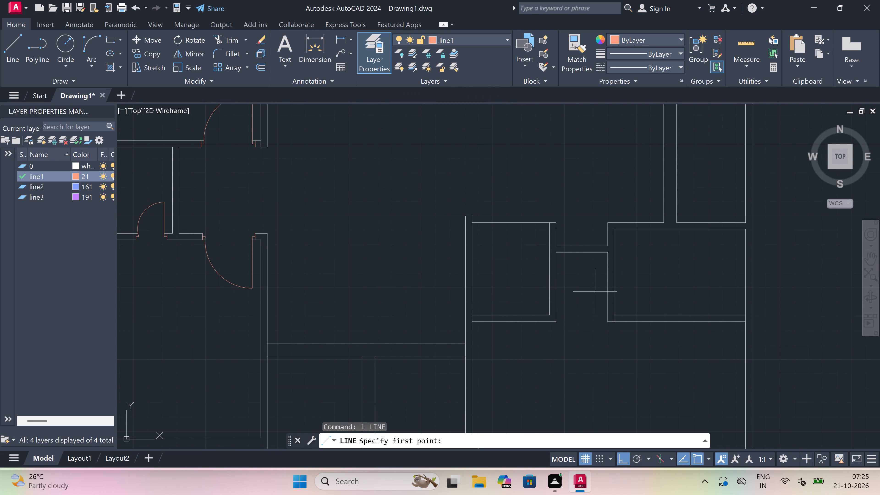
scroll(595, 291, "up", 1)
scroll(605, 220, "up", 1)
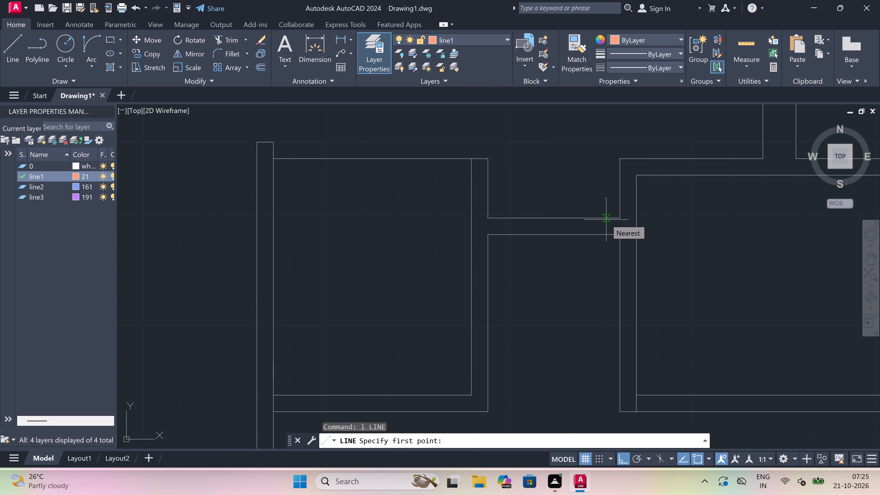
scroll(504, 227, "up", 1)
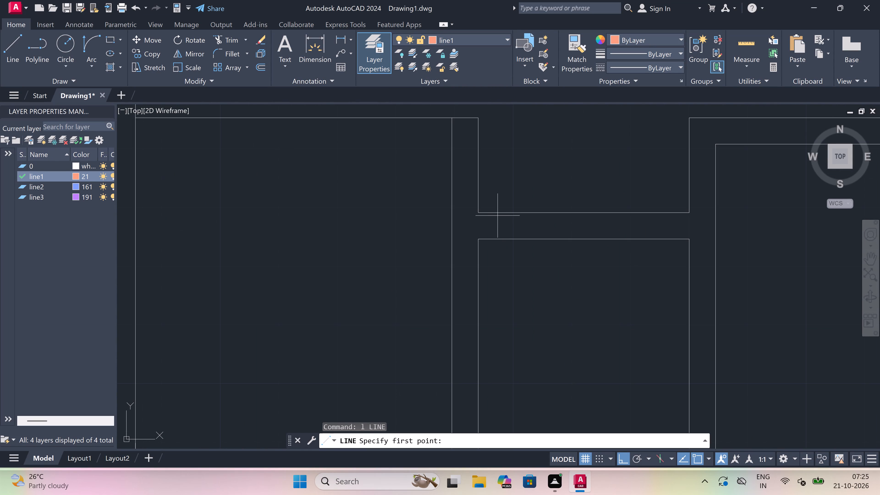
left_click(492, 213)
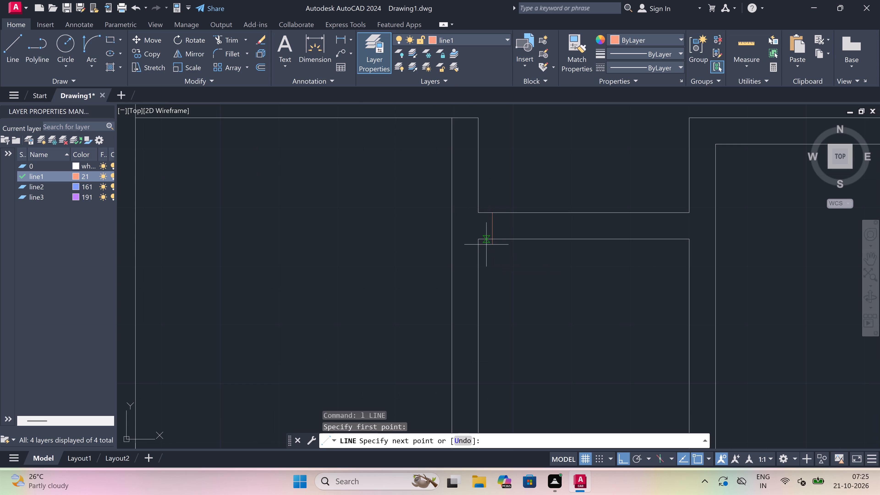
left_click(490, 239)
left_click(492, 220)
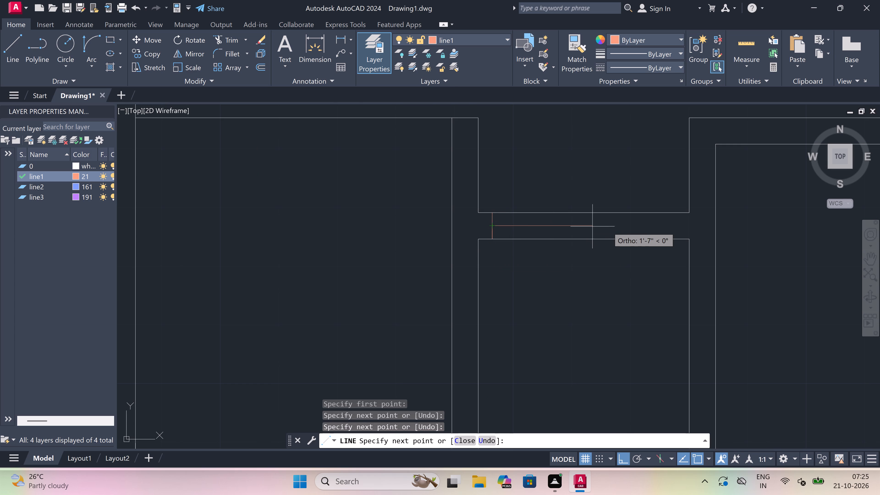
key("2")
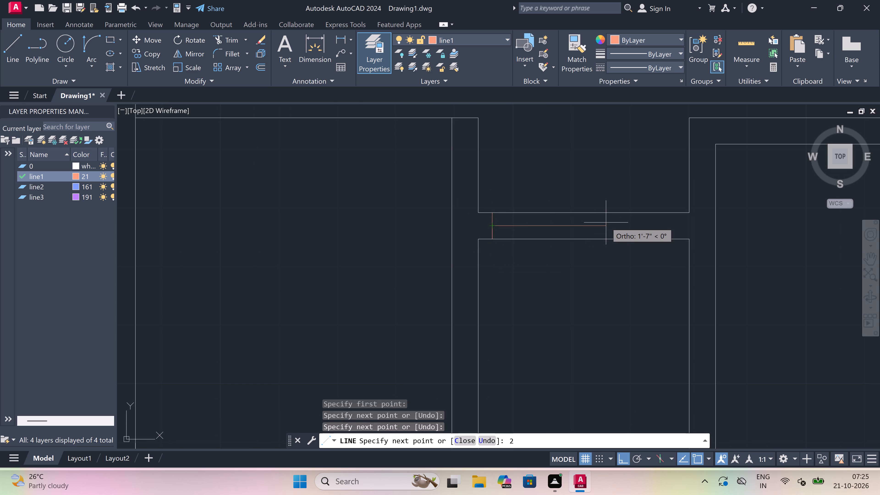
key("shift+quotedbl")
key("space")
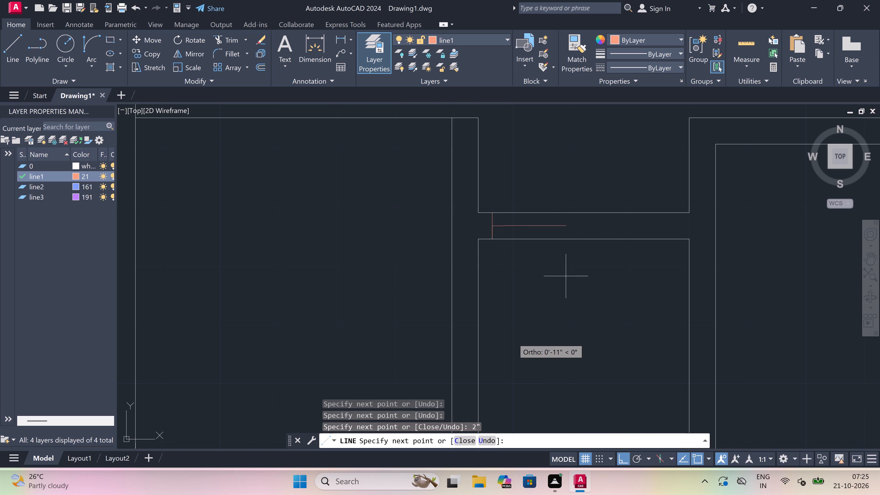
key("3")
key("apostrophe")
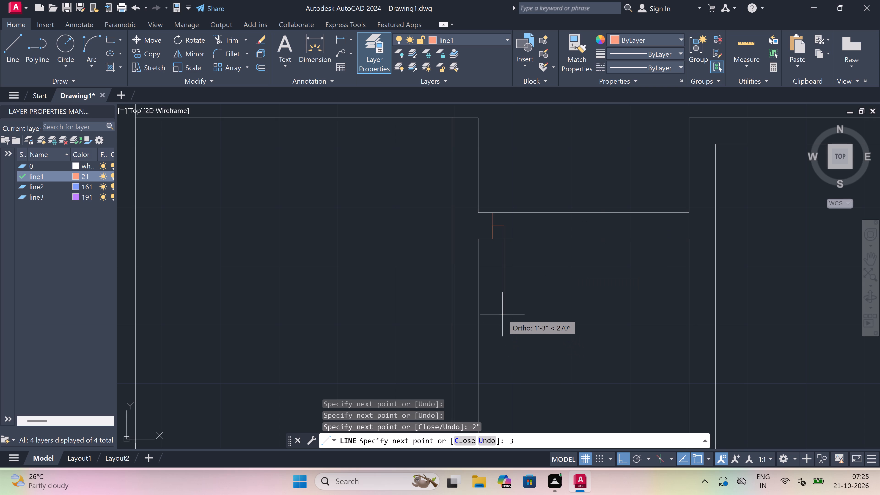
key("space")
key("Escape")
Draw the right jamb line across the connecting wall, with a 2" stop line from its midpoint toward the opening.
key("space")
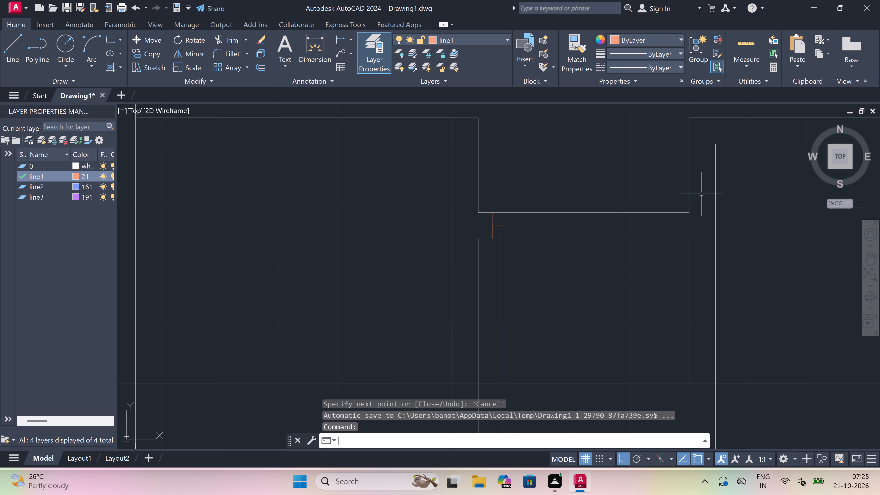
left_click(678, 212)
left_click(679, 237)
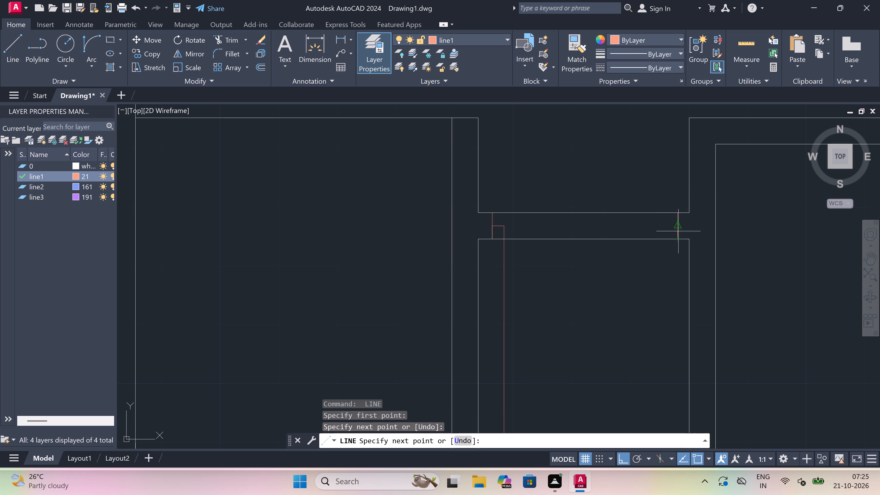
left_click(678, 225)
key("2")
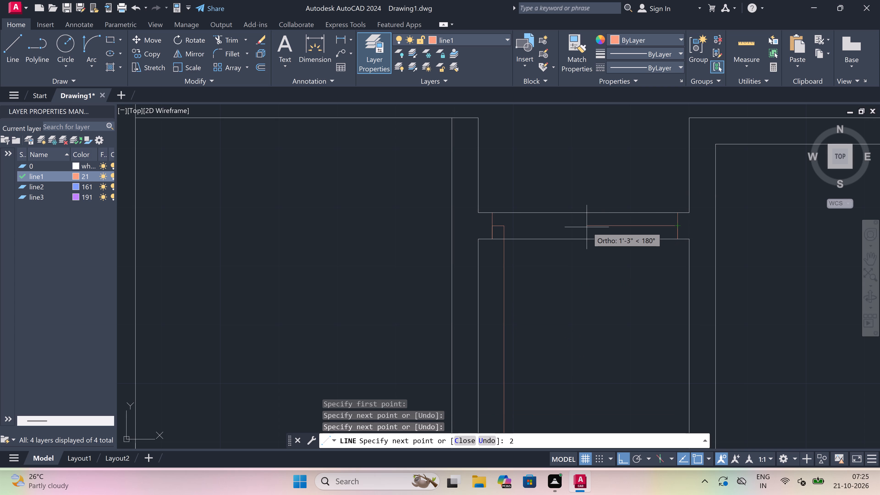
key("shift+quotedbl")
key("space")
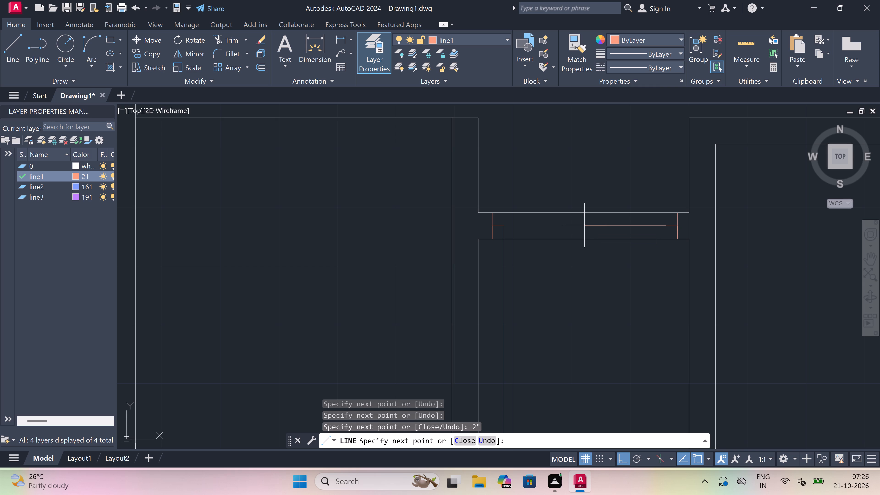
key("Escape")
scroll(571, 205, "down", 2)
scroll(571, 241, "up", 1)
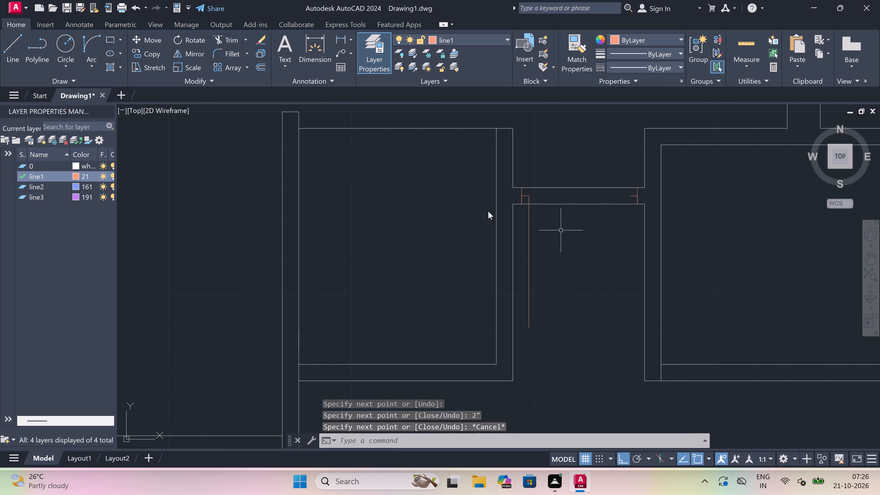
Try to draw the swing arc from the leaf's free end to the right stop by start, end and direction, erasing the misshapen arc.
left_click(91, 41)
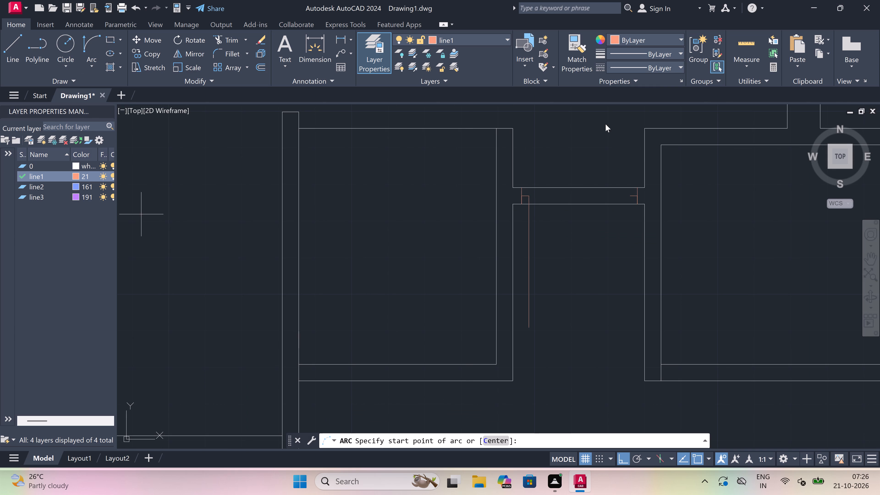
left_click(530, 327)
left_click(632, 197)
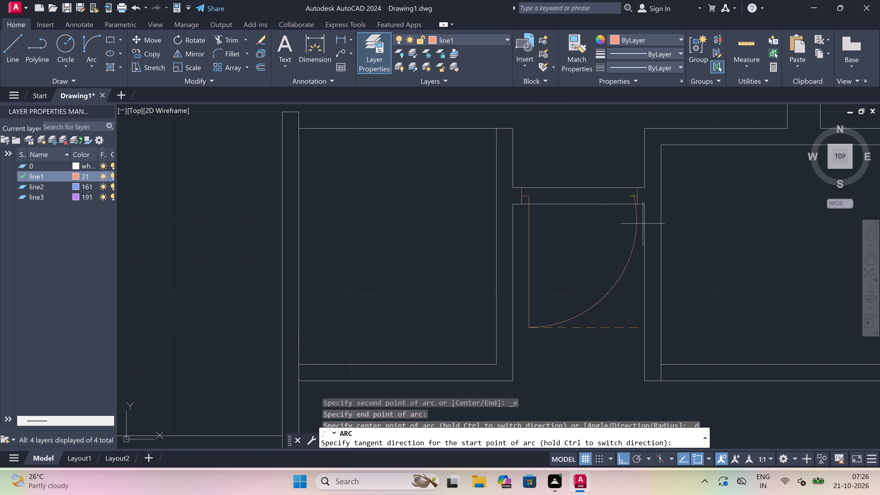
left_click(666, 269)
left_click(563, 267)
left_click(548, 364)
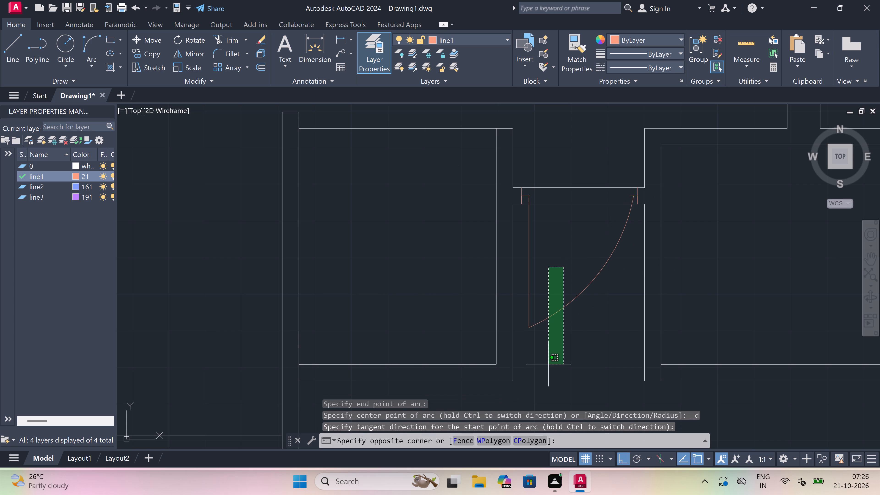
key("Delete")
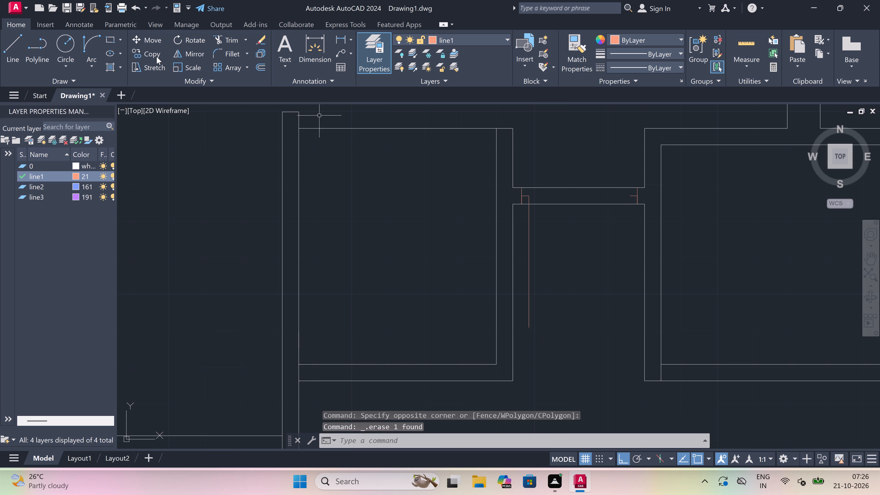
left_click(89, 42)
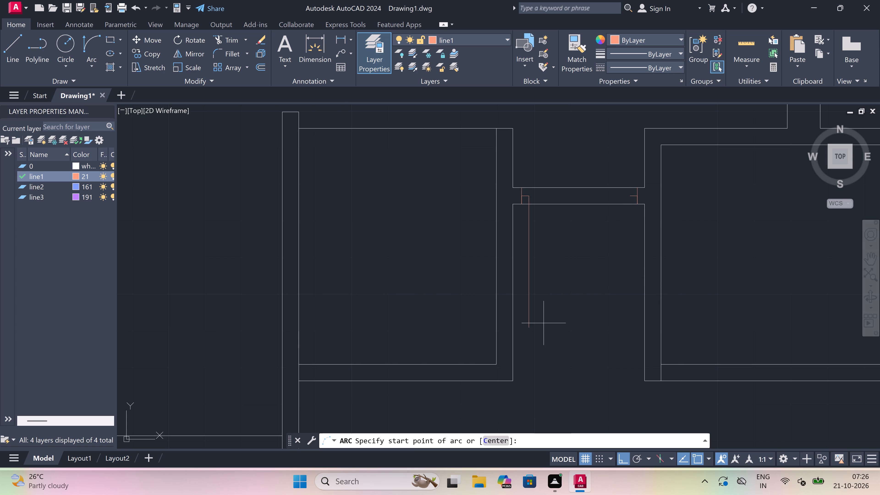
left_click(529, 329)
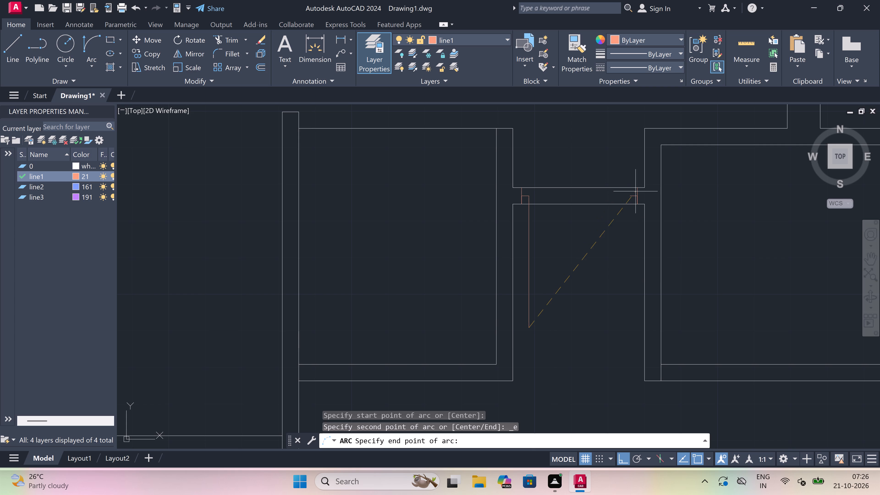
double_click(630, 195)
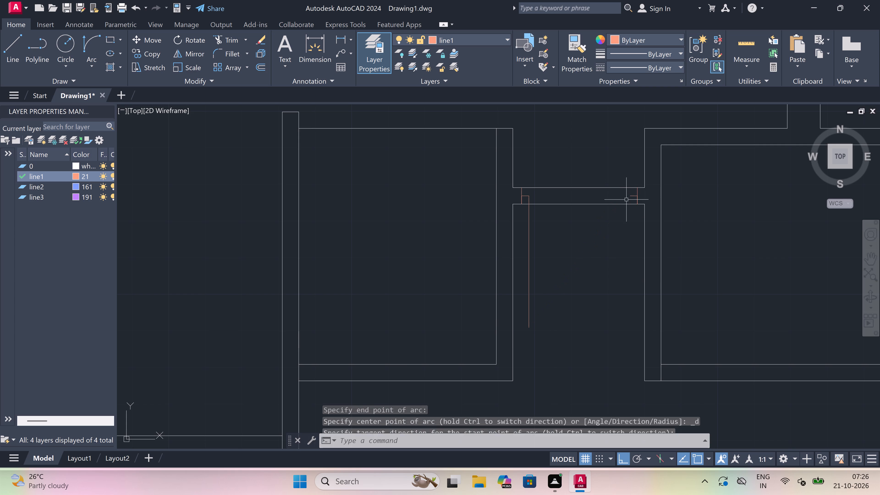
Draw a three-point swing arc from the leaf's free end through the right stop's end, continuing above the connecting wall.
key("space")
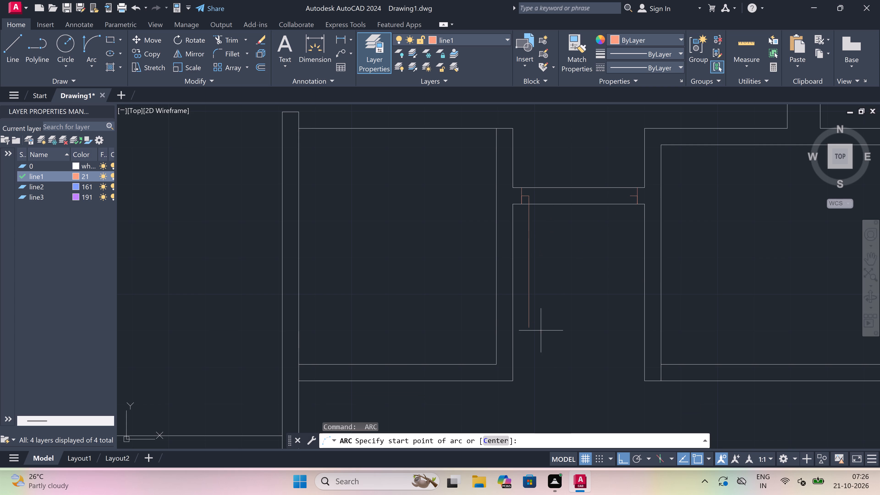
left_click(529, 333)
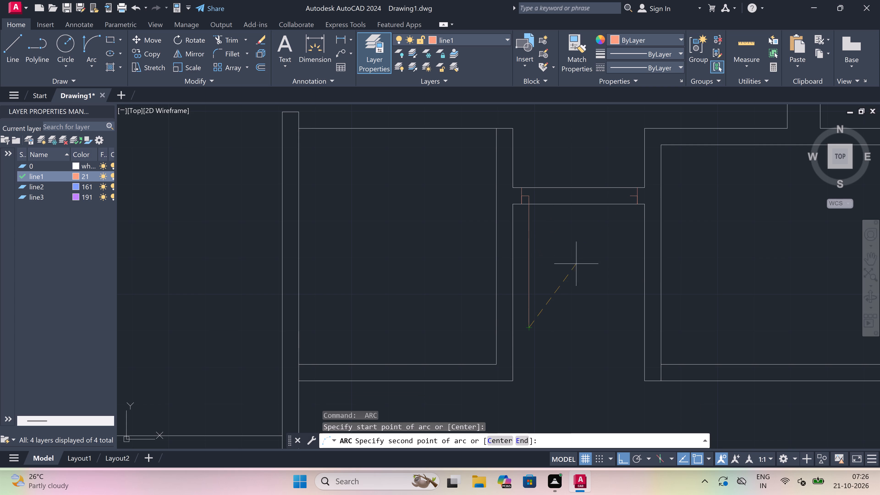
left_click(632, 197)
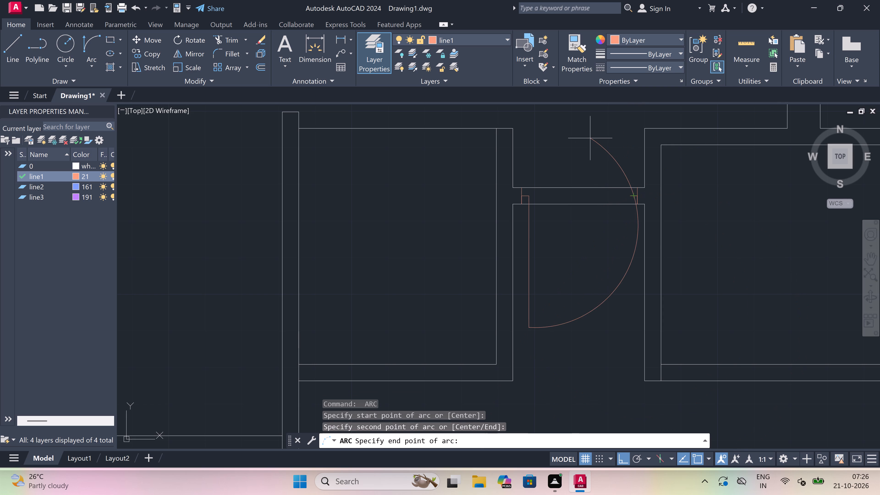
left_click(588, 132)
Trim the connecting wall lines across the door opening, the arc's overrun above the wall and the stop line's overhang past the arc.
key("t")
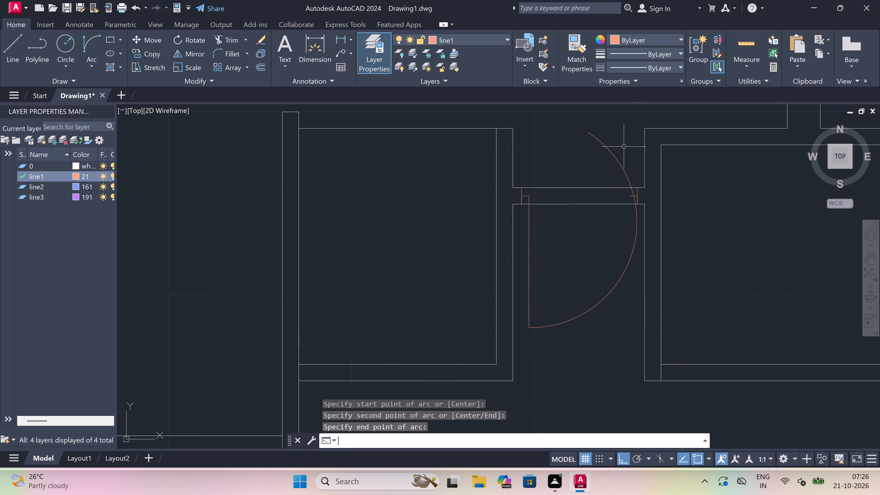
key("r")
key("space")
left_click(624, 141)
left_click(587, 235)
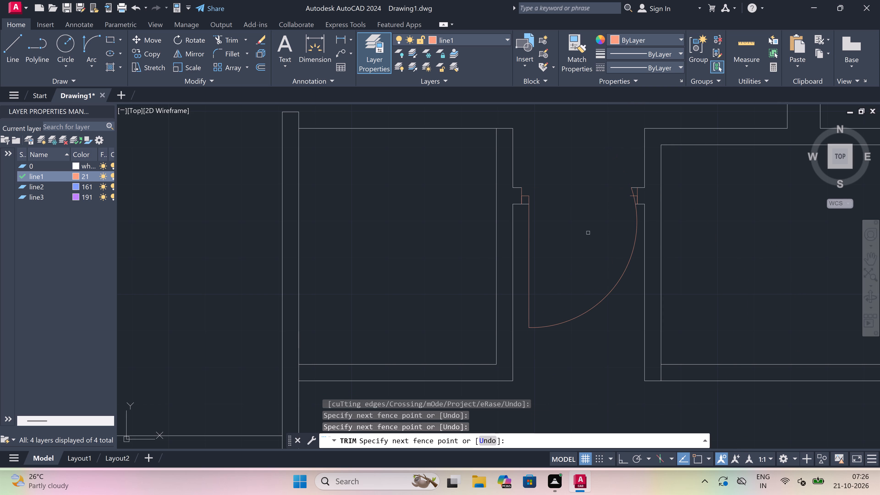
scroll(626, 186, "up", 5)
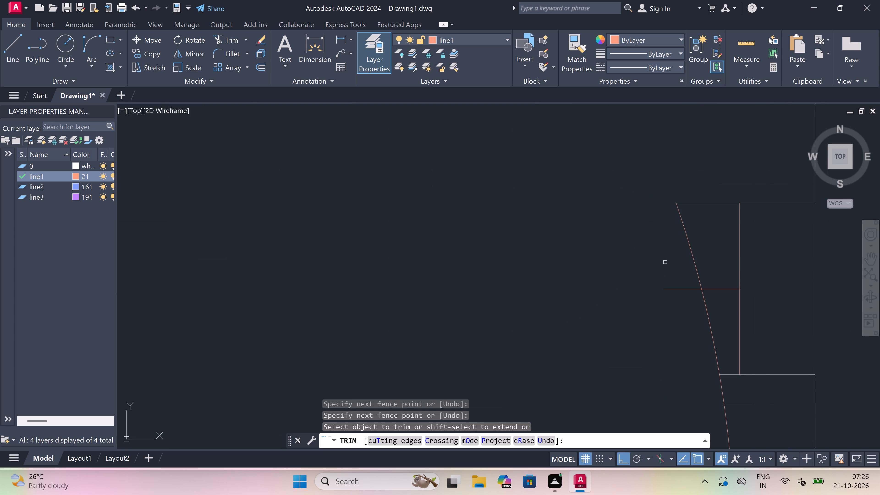
left_click(670, 273)
left_click(679, 303)
scroll(557, 256, "down", 5)
key("Escape")
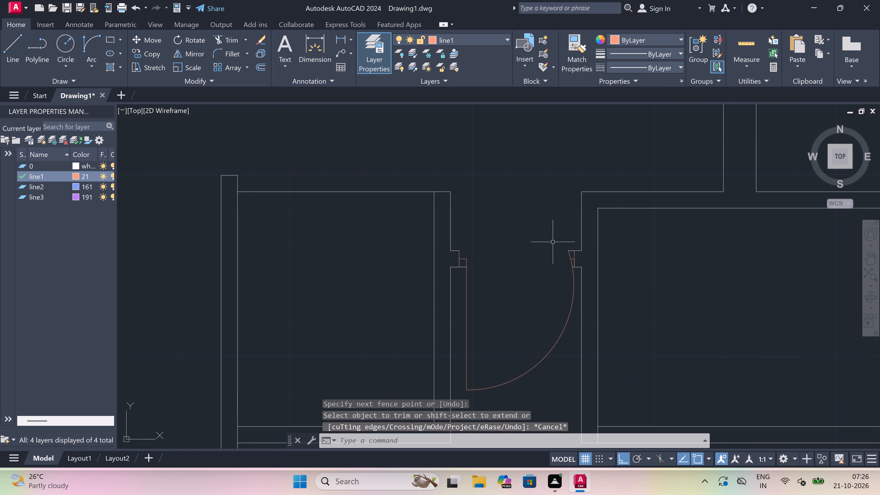
Draw the lower jamb across the right small room's left wall, a 2" stop up from its midpoint, and a 2' leaf into the room.
scroll(552, 239, "down", 4)
scroll(561, 250, "up", 4)
type("l")
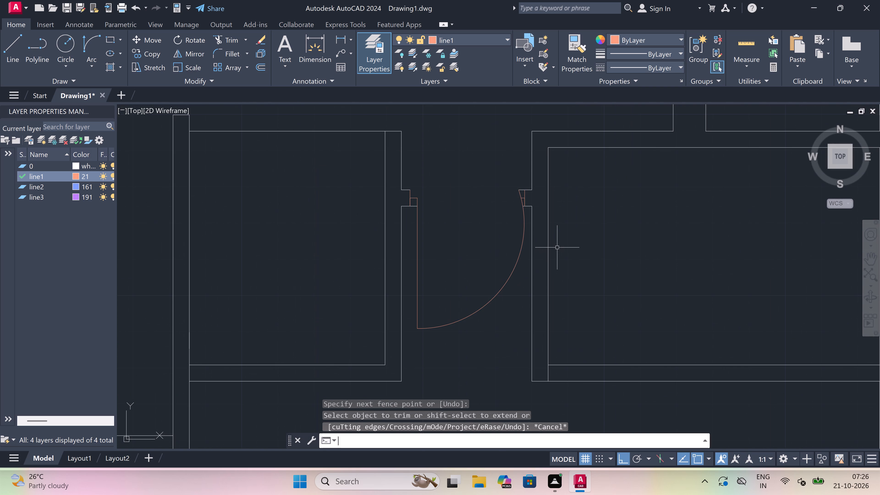
key("space")
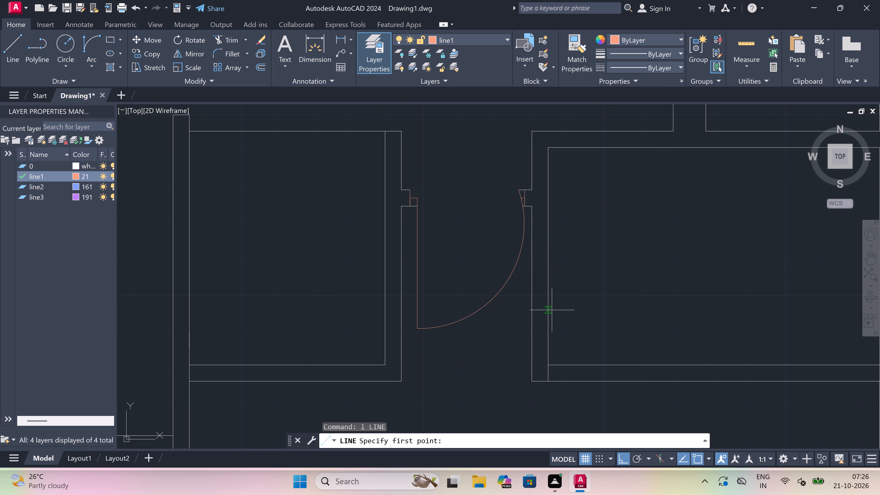
scroll(533, 407, "up", 3)
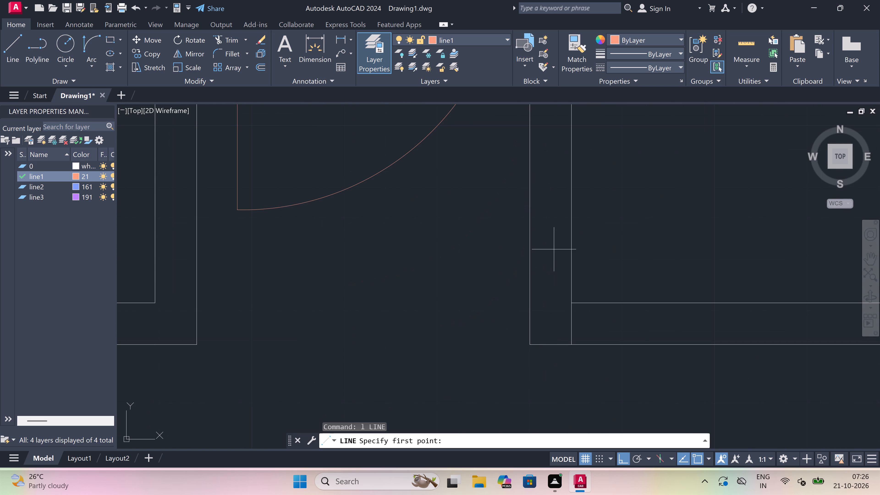
left_click(568, 278)
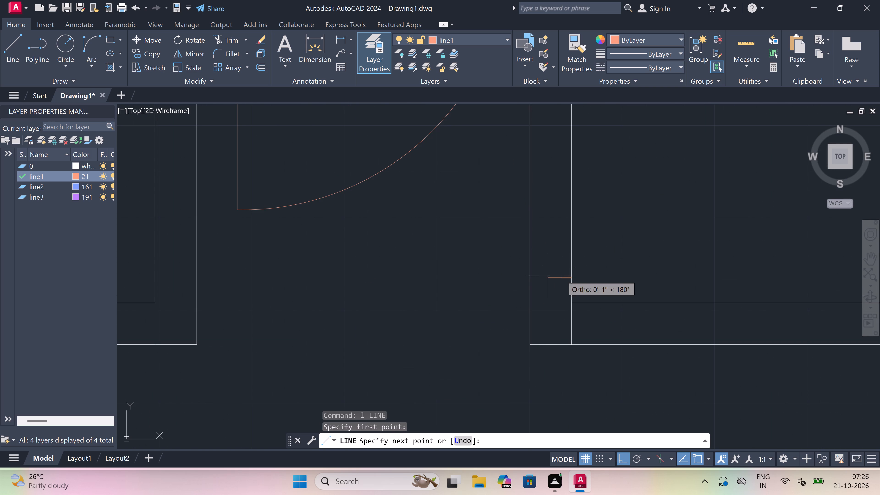
left_click(530, 280)
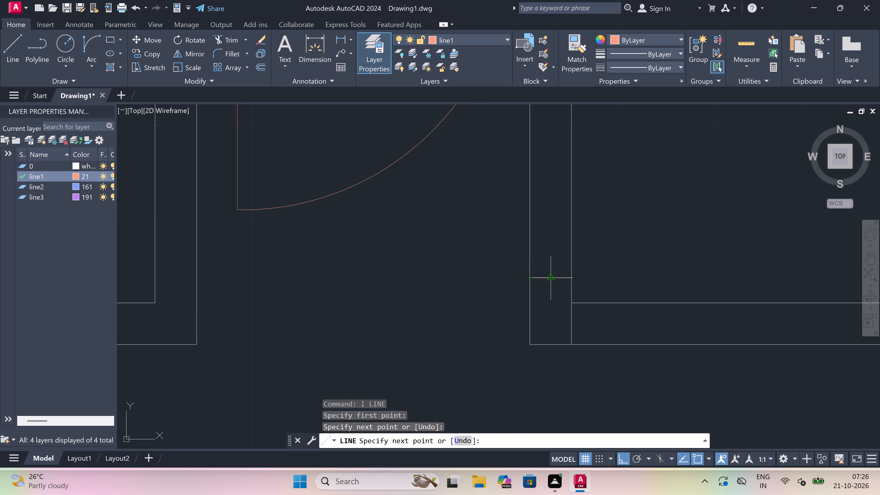
left_click_drag(550, 277, 551, 274)
key("2")
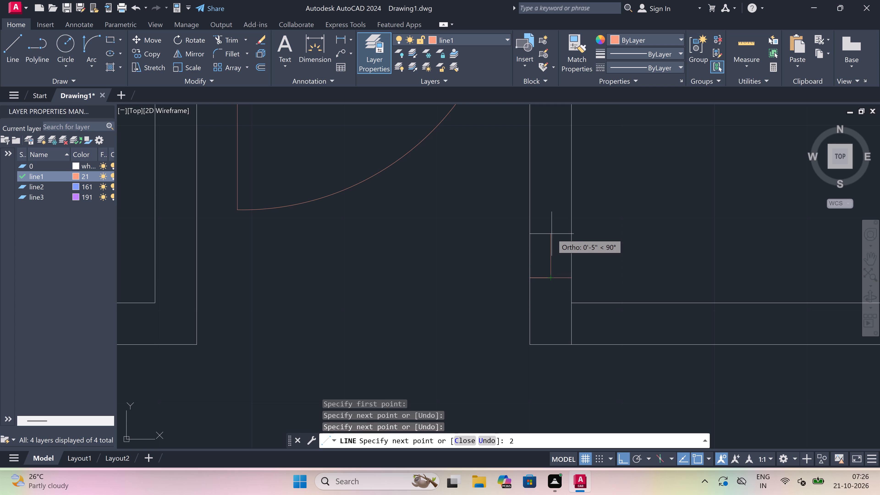
type("\"")
key("space")
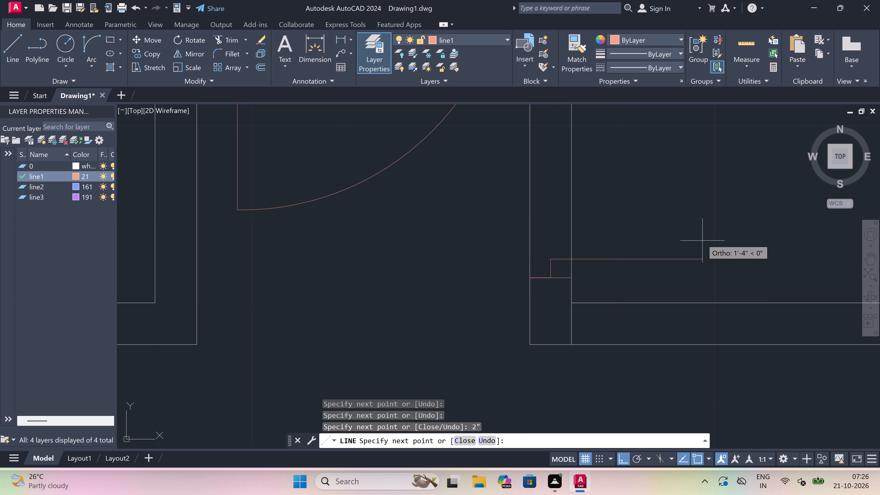
key("2")
key("apostrophe")
key("space")
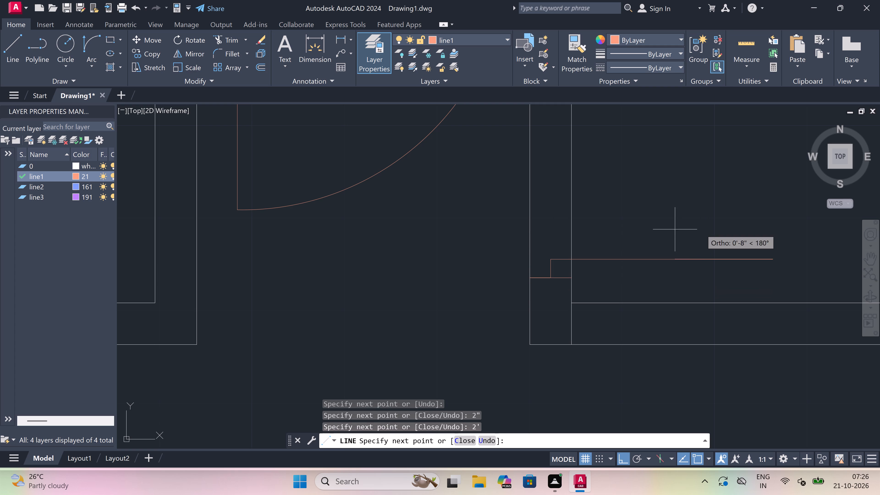
key("Escape")
Draw the upper jamb line across the same wall, with a 2" stop line from its midpoint down toward the opening.
key("space")
scroll(550, 280, "down", 4)
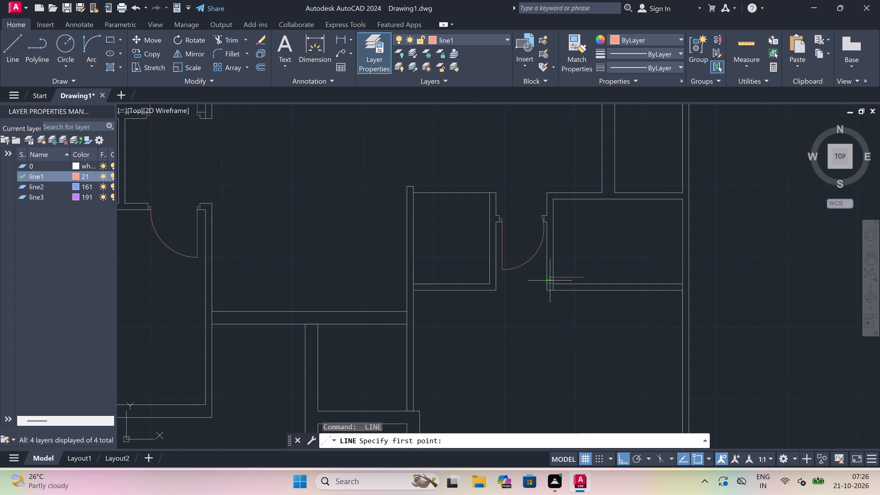
scroll(550, 248, "up", 3)
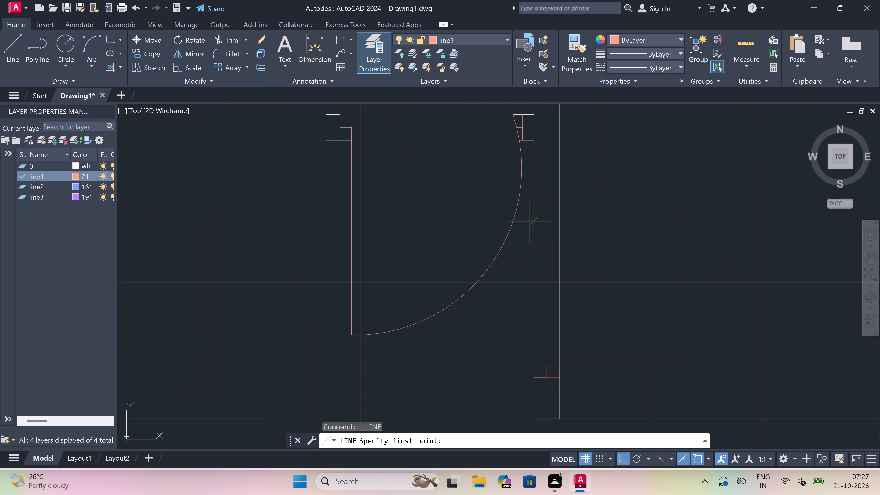
left_click(530, 220)
left_click(560, 220)
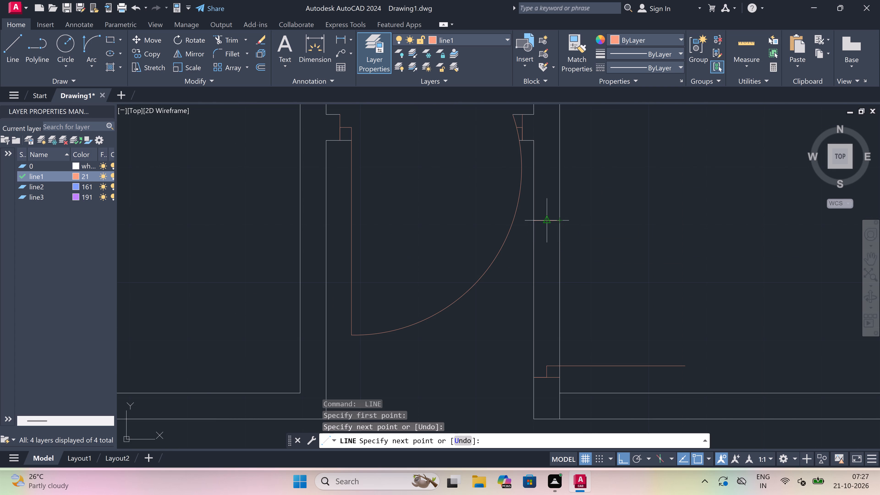
left_click_drag(543, 221, 543, 230)
key("2")
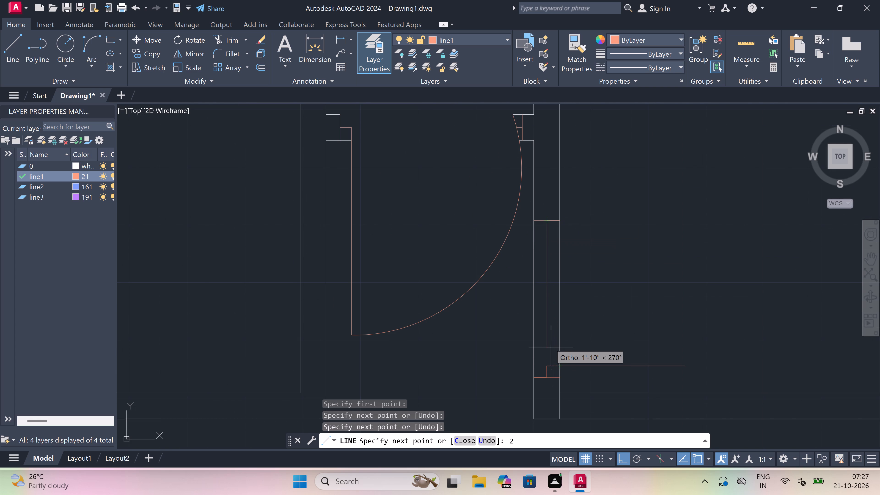
key("shift+quotedbl")
key("space")
key("Escape")
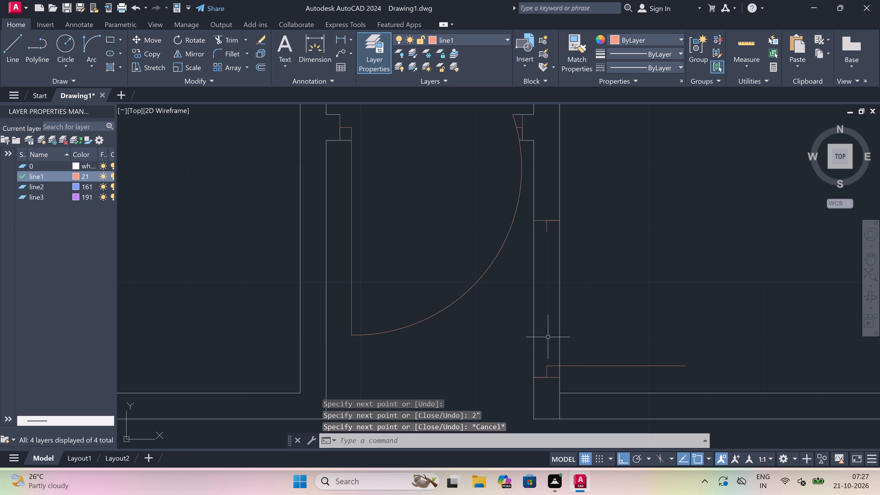
Draw the swing arc by start, end and direction from the leaf's free end to the upper stop's end, starting vertically.
left_click(89, 36)
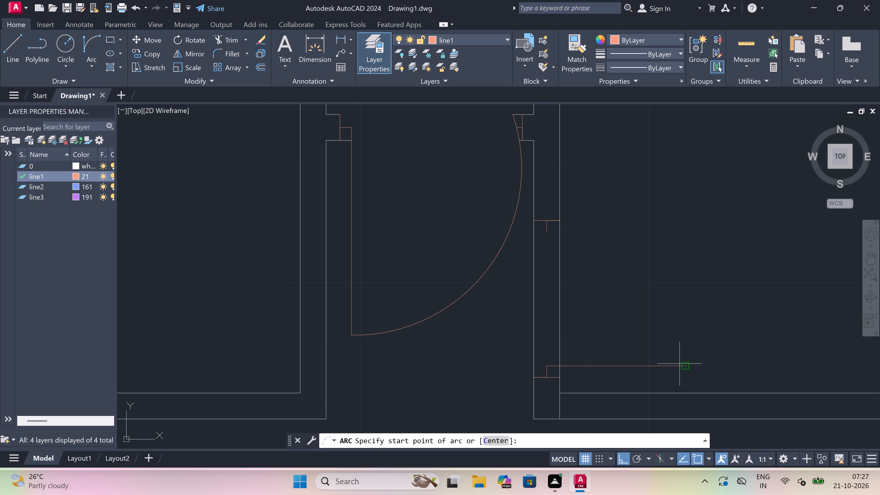
left_click(687, 364)
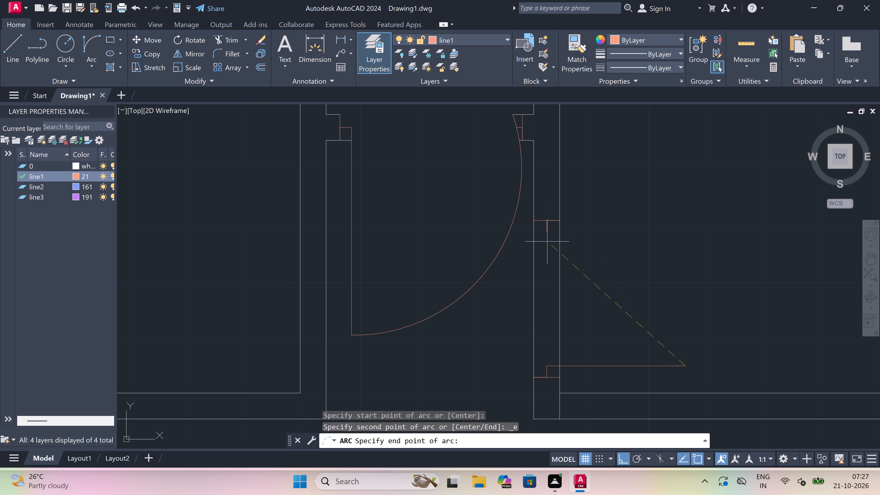
left_click(548, 231)
left_click(653, 195)
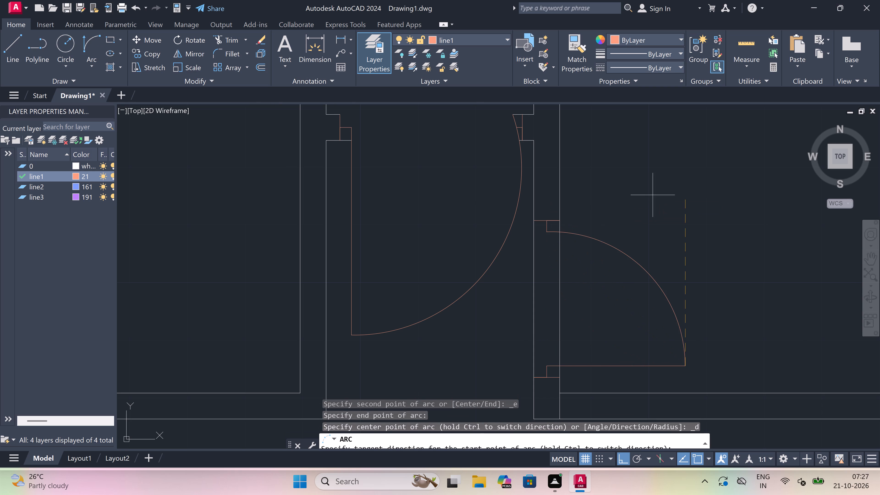
Trim both wall lines across the new door opening between the upper and lower jambs.
key("t")
key("r")
key("space")
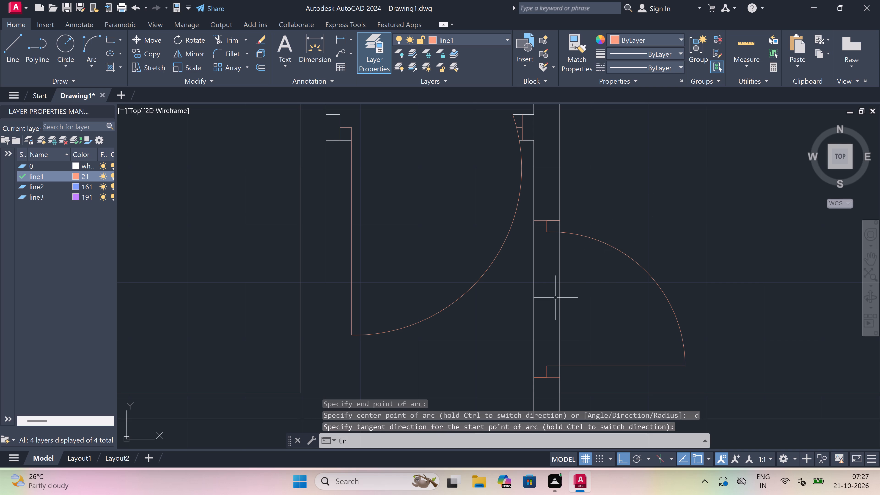
left_click(567, 299)
left_click(485, 311)
key("Escape")
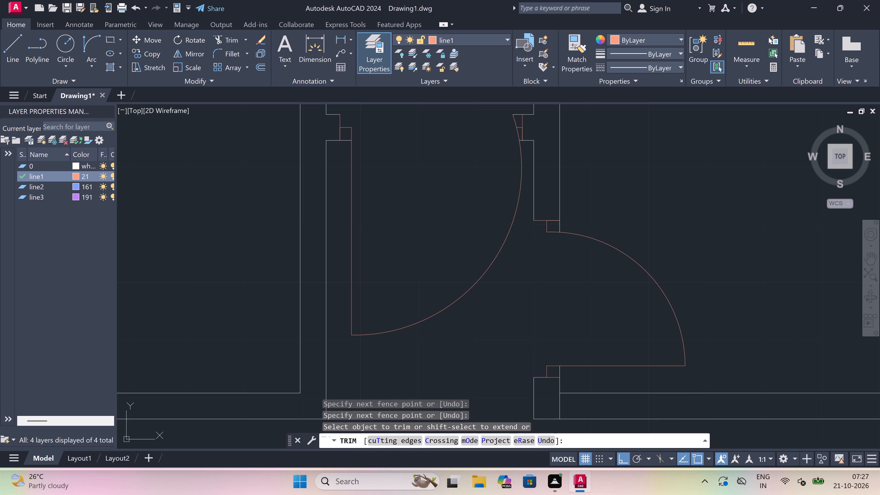
Trim the wall line crossing the corner junction just below the new door, joining the side wall to the room's bottom wall.
scroll(608, 249, "down", 5)
scroll(609, 267, "down", 2)
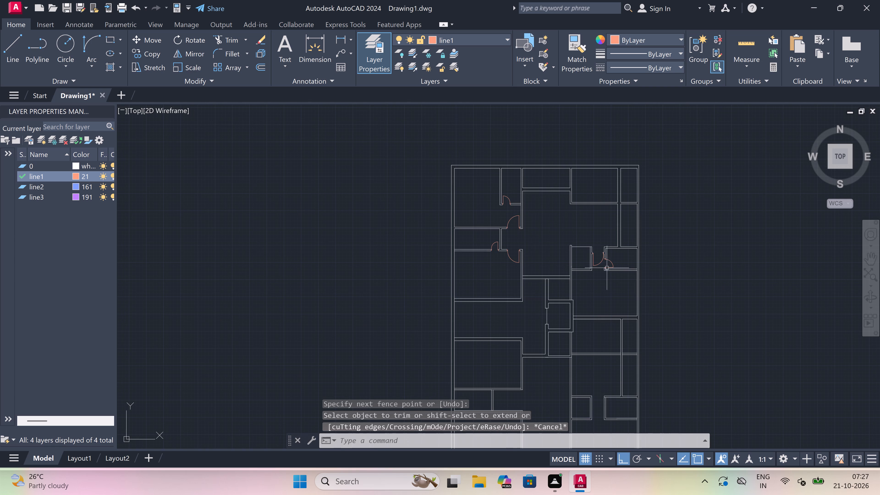
scroll(603, 267, "up", 4)
key("t")
key("r")
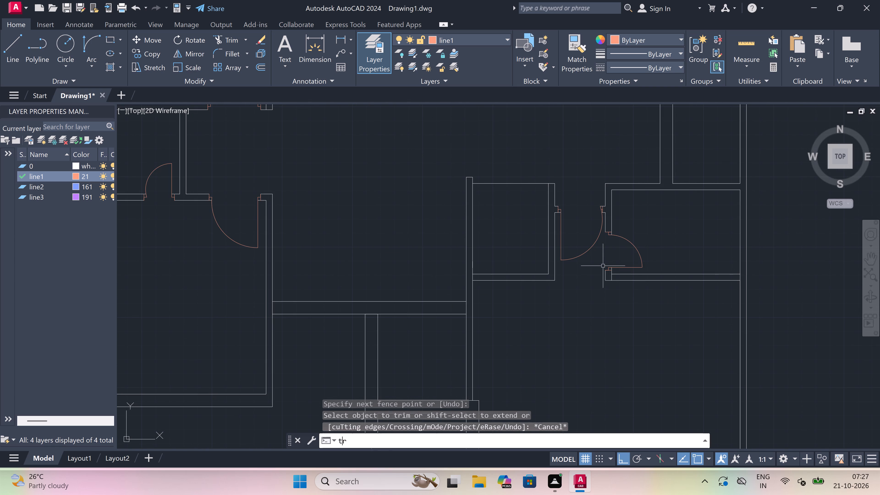
key("space")
scroll(628, 278, "up", 2)
scroll(589, 280, "up", 2)
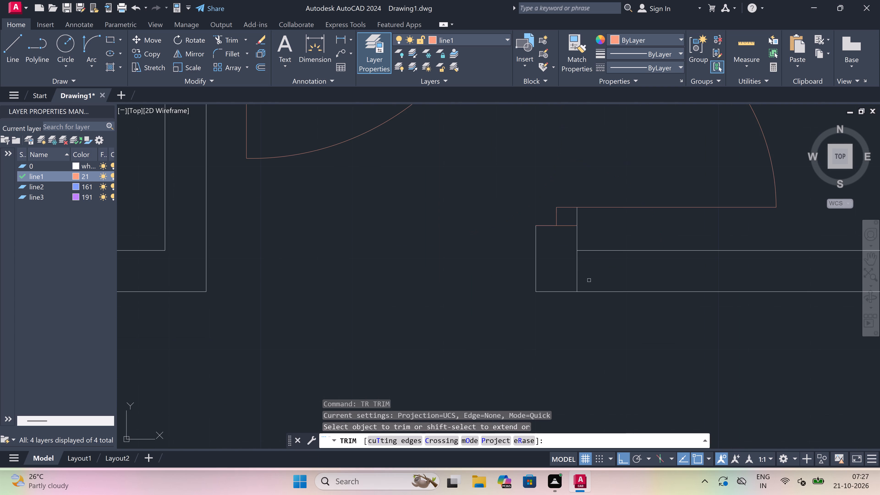
left_click(580, 272)
left_click(569, 271)
key("Escape")
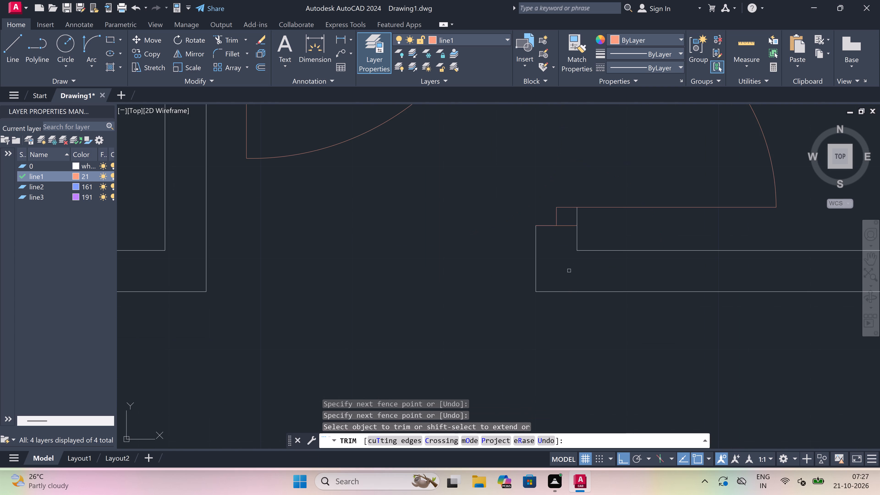
Trim the vertical wall line crossing the junction with the left small room's bottom wall.
scroll(568, 267, "down", 5)
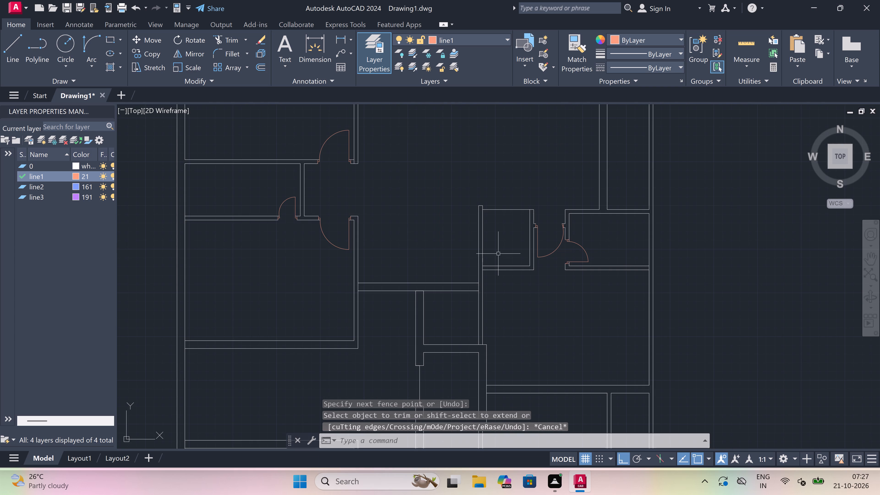
key("space")
scroll(479, 265, "up", 4)
scroll(494, 278, "up", 2)
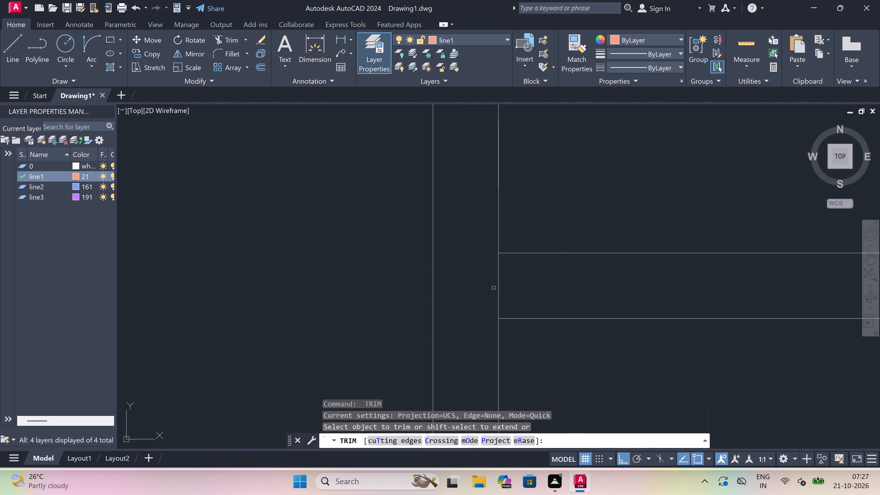
left_click(493, 288)
left_click(518, 286)
Trim the line crossing the vertical wall junction at the upper-right corner of the central shaft room.
scroll(520, 260, "down", 5)
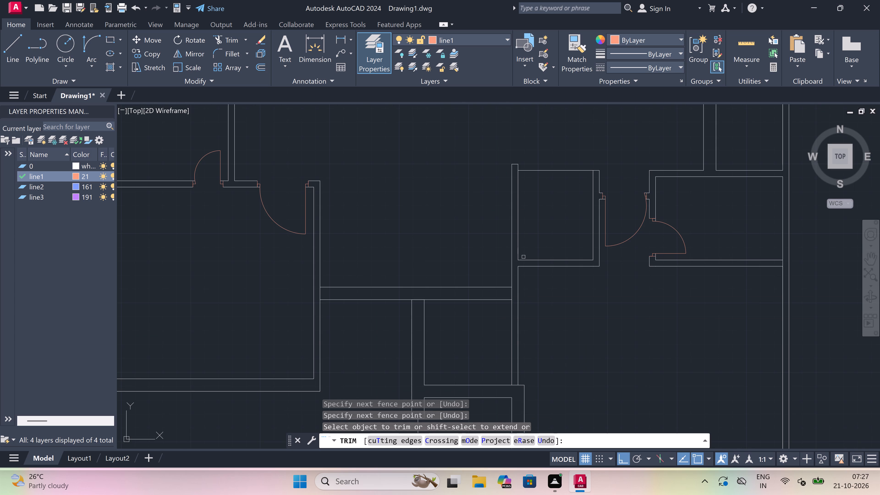
scroll(523, 257, "down", 3)
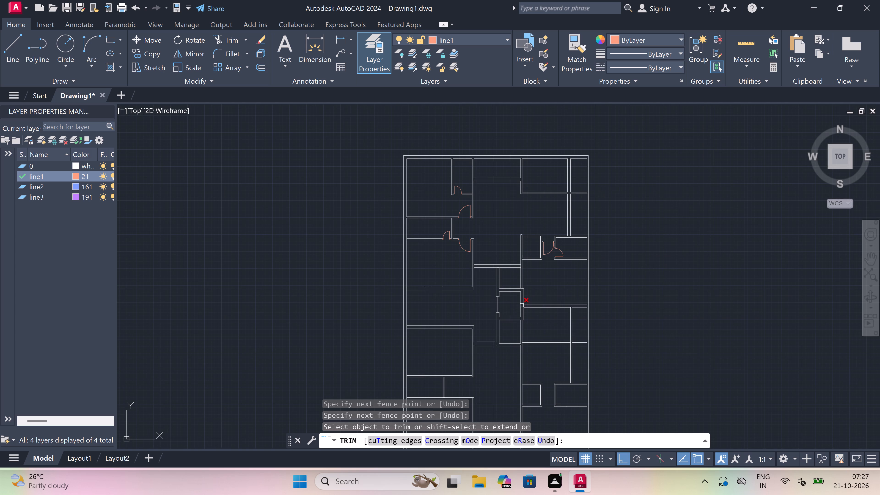
scroll(522, 304, "up", 4)
scroll(514, 187, "up", 2)
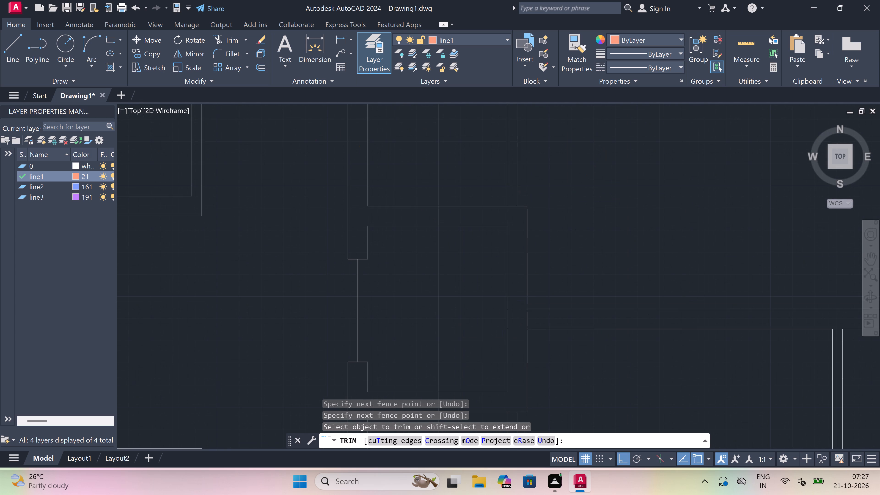
left_click_drag(504, 204, 505, 208)
left_click(509, 280)
Trim the line crossing the T-junction where the central vertical wall meets the horizontal wall above it.
scroll(520, 249, "down", 6)
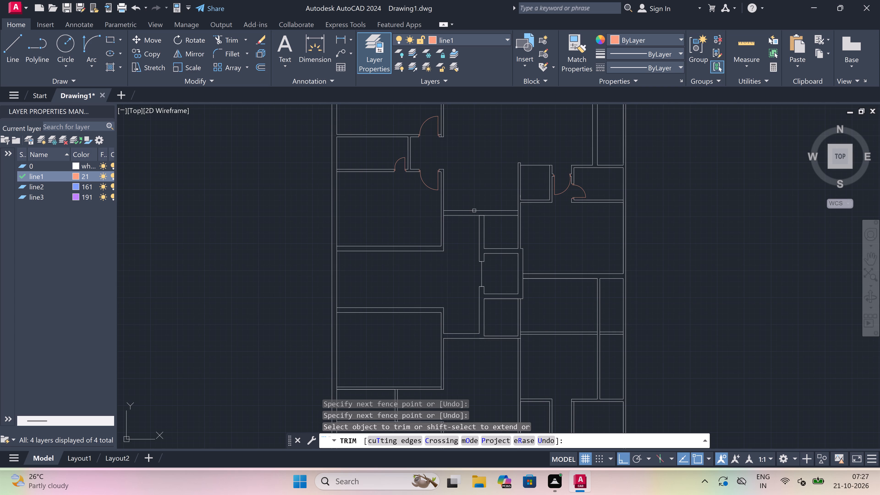
scroll(479, 213, "up", 3)
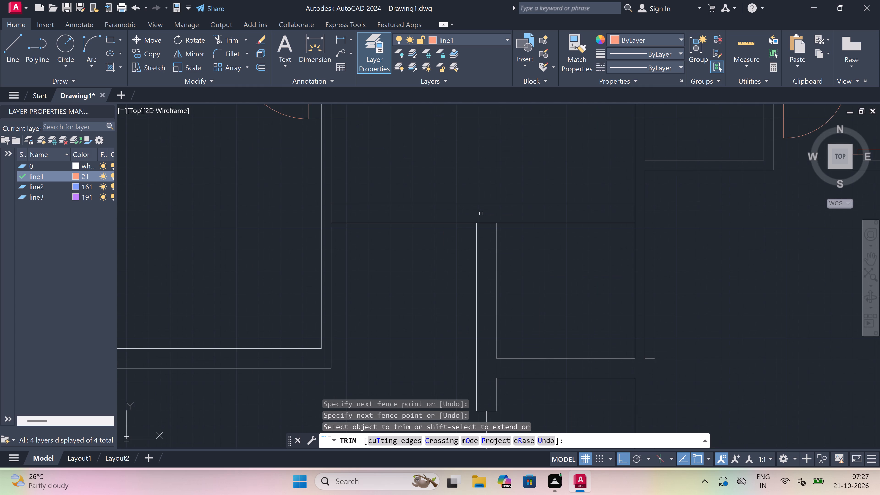
left_click(485, 218)
left_click(484, 236)
Trim the line crossing the vertical wall junction at the lower-right corner of the central shaft room, and finish trimming.
scroll(484, 236, "down", 4)
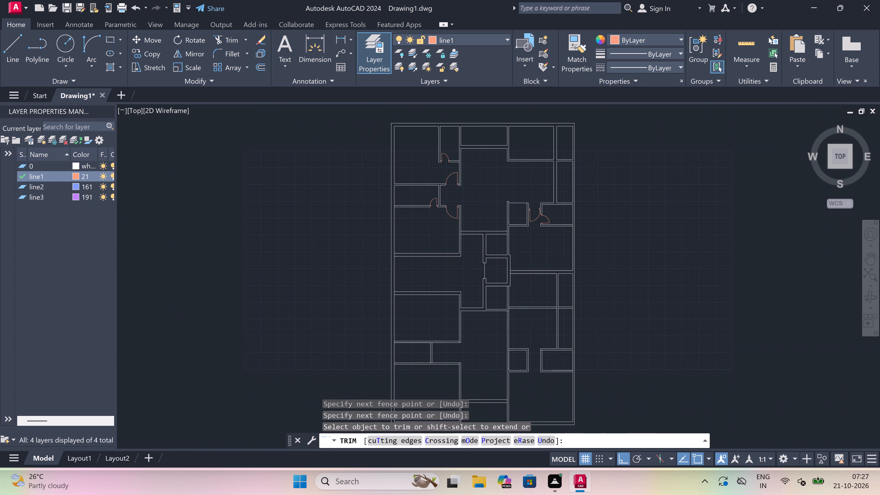
scroll(500, 309, "up", 2)
scroll(511, 247, "up", 3)
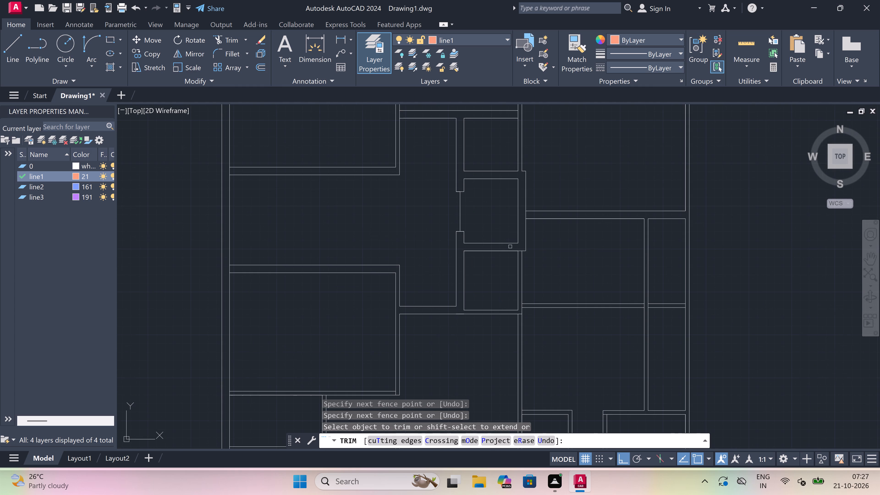
left_click(543, 257)
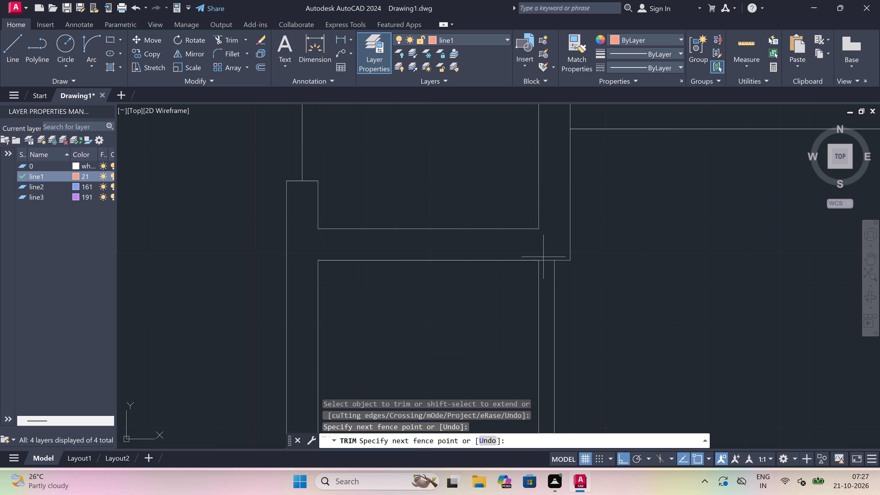
left_click(547, 275)
scroll(573, 293, "down", 5)
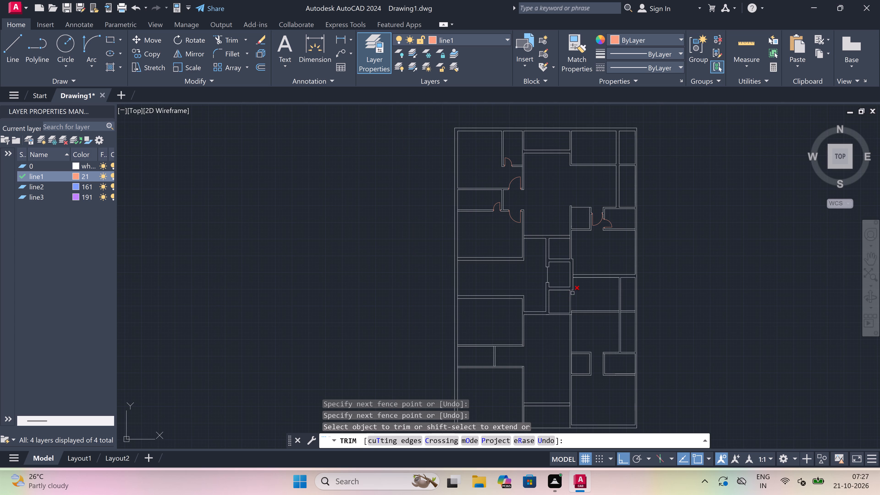
key("Escape")
On layer 0, draw two short lines across the horizontal wall above the small room north of the central shaft, one near each end.
scroll(537, 249, "up", 2)
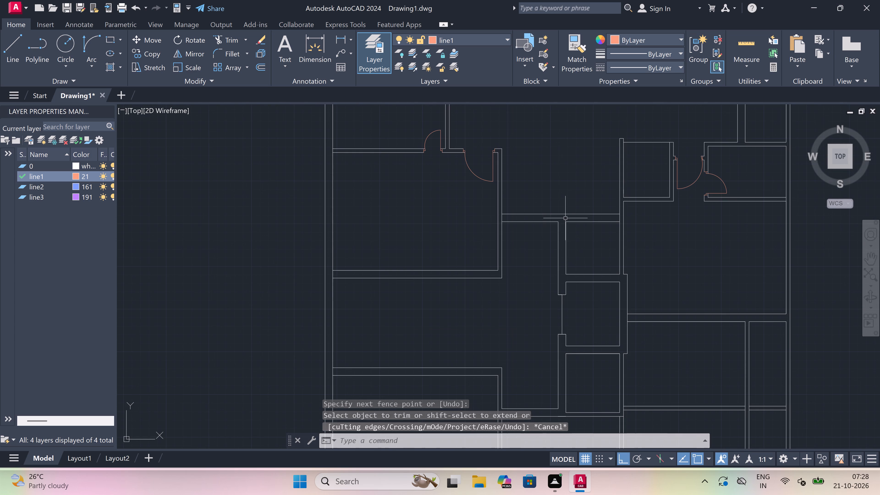
scroll(555, 222, "up", 2)
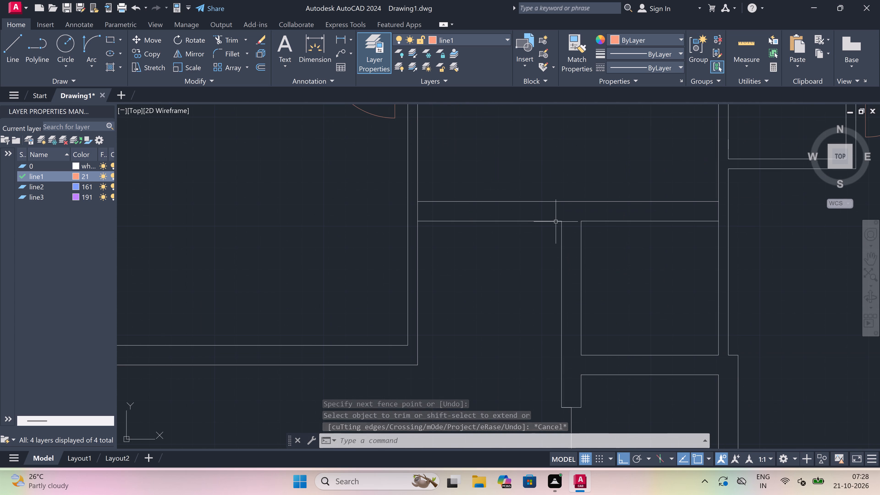
key("l")
key("space")
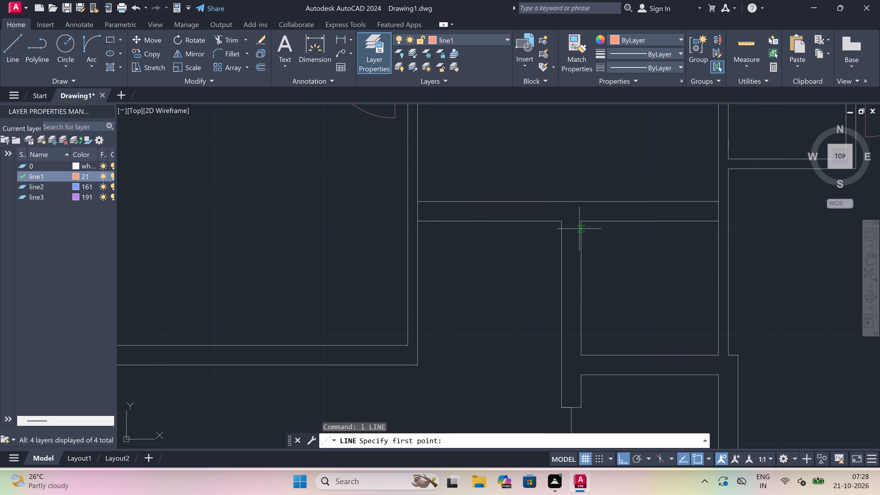
left_click(477, 36)
left_click(475, 51)
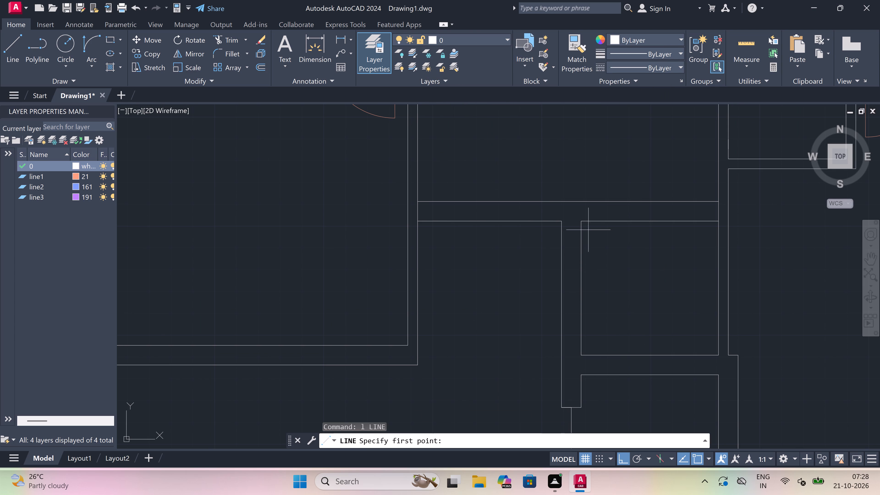
left_click(594, 218)
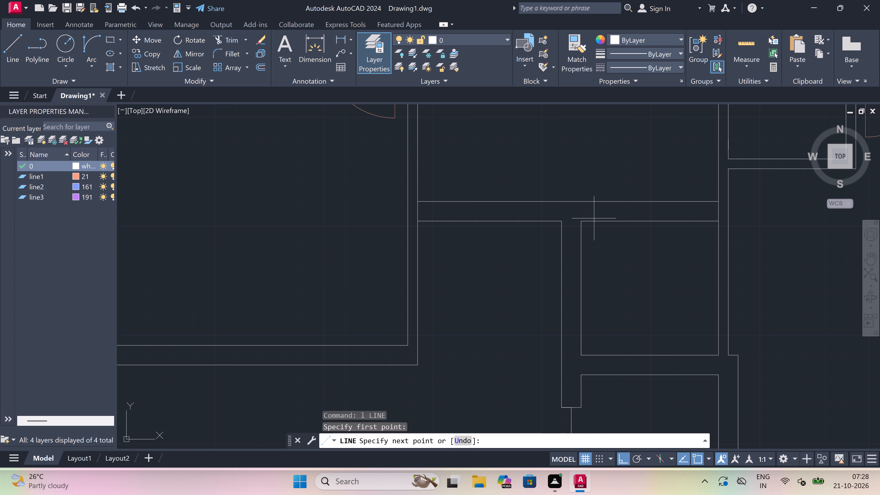
left_click(592, 203)
key("Escape")
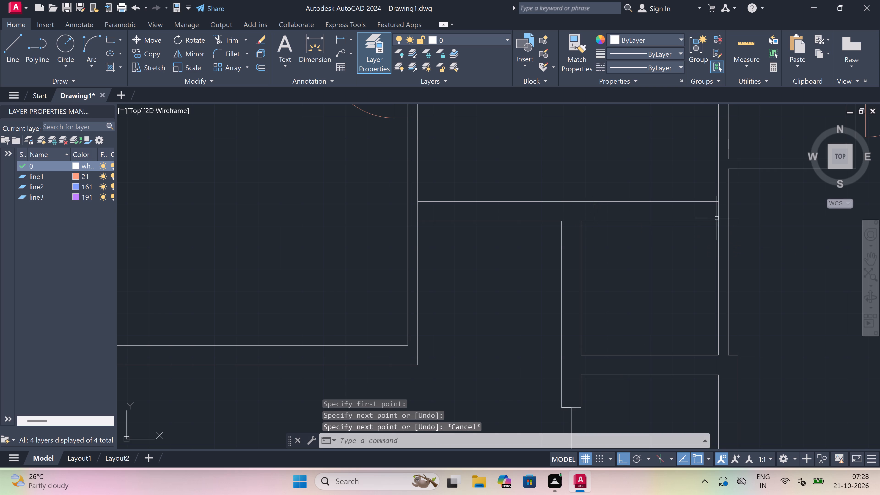
key("space")
left_click(701, 201)
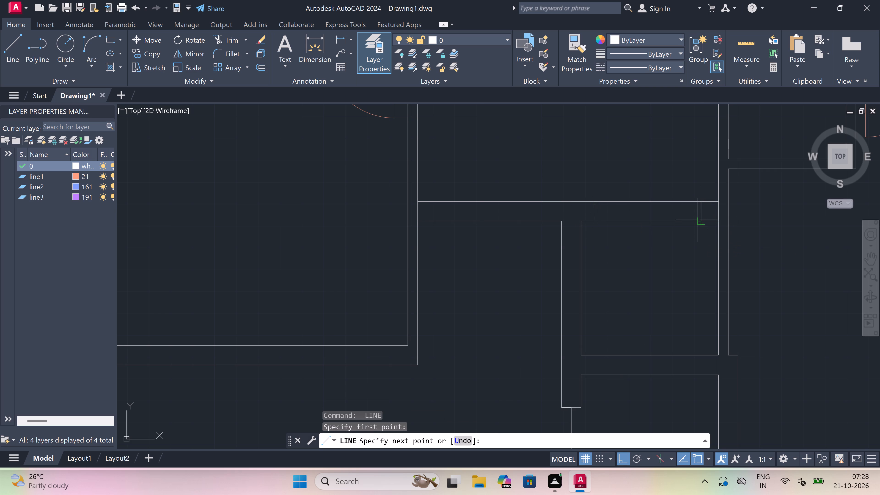
left_click(698, 221)
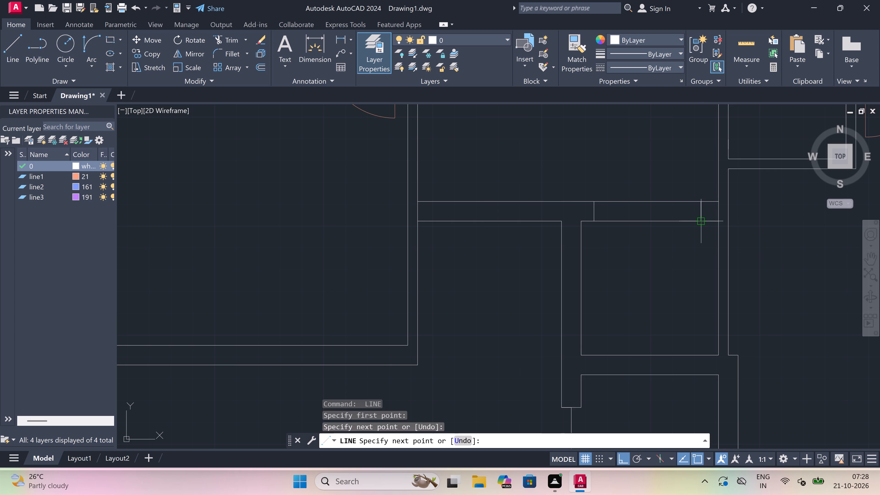
key("Escape")
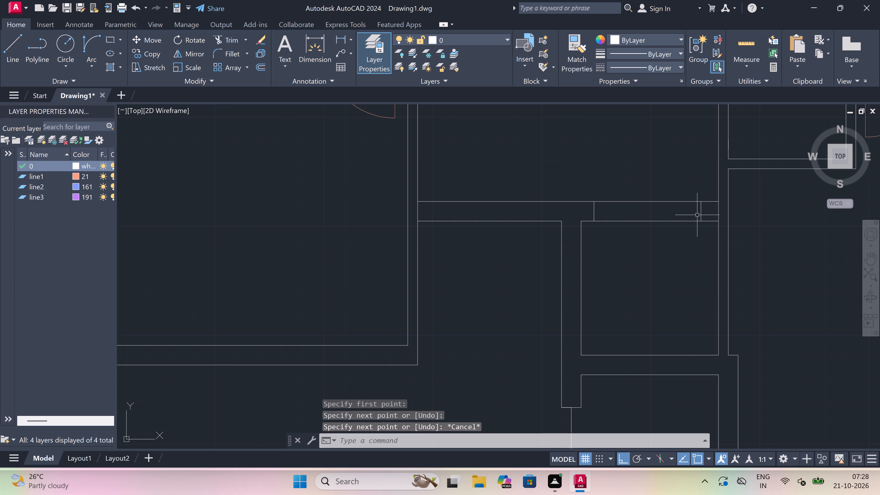
Trim both wall lines between the two new cross lines to open the wall above the small room.
key("t")
key("r")
key("space")
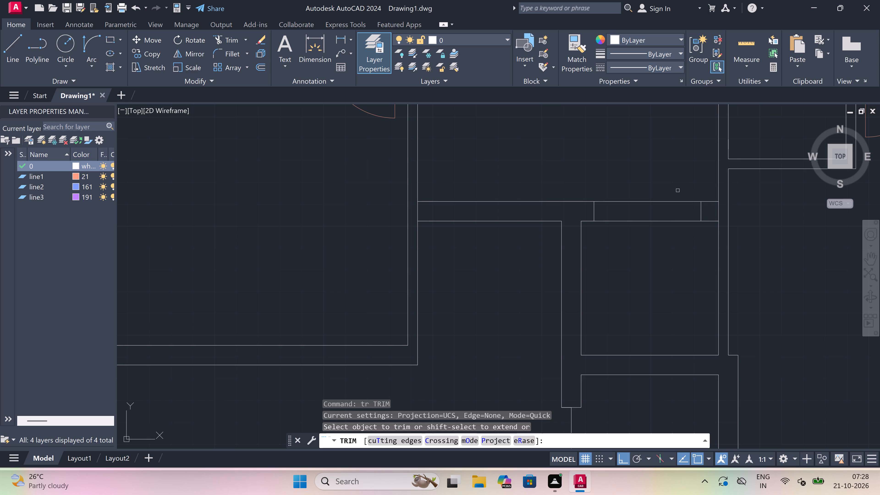
left_click(677, 190)
left_click(665, 281)
key("Escape")
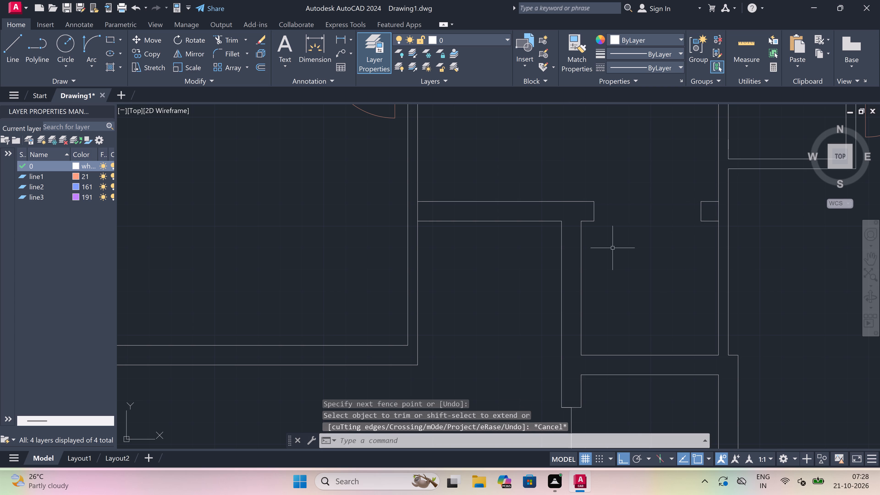
On layer line1, draw the lower jamb across the small room's left wall, with a 2" stop from its midpoint and a 3' door leaf into the room.
left_click(482, 36)
left_click(484, 69)
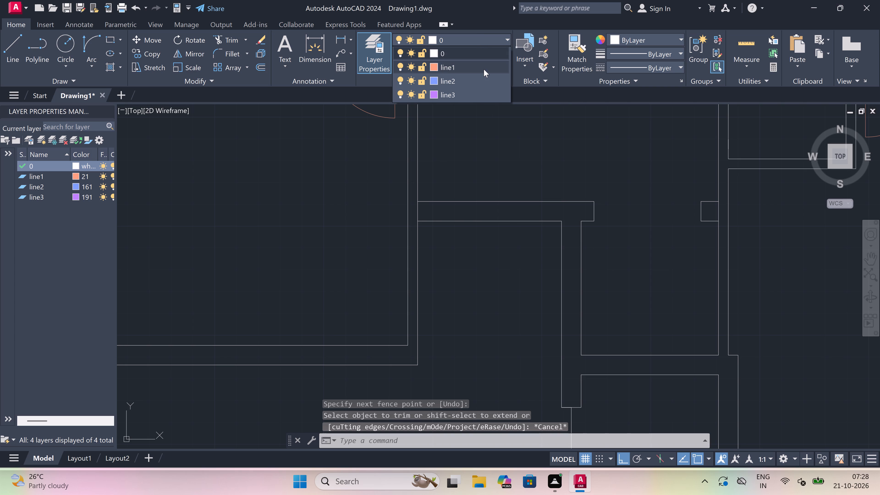
key("l")
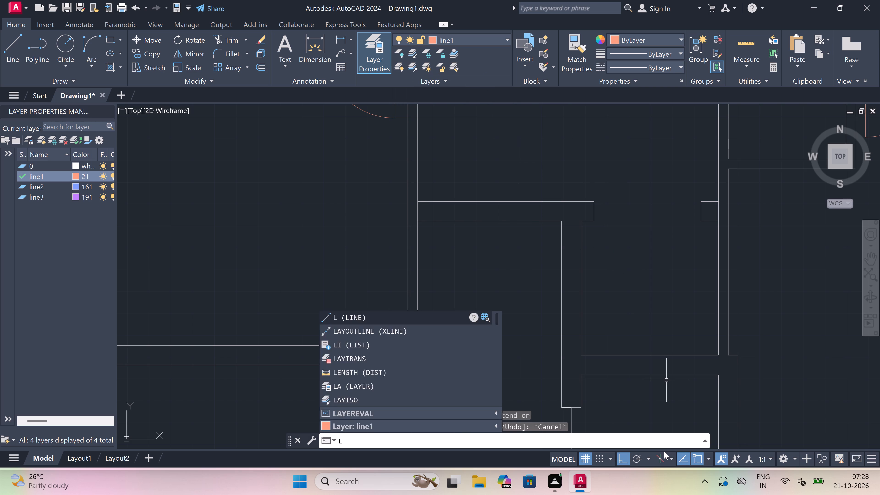
key("space")
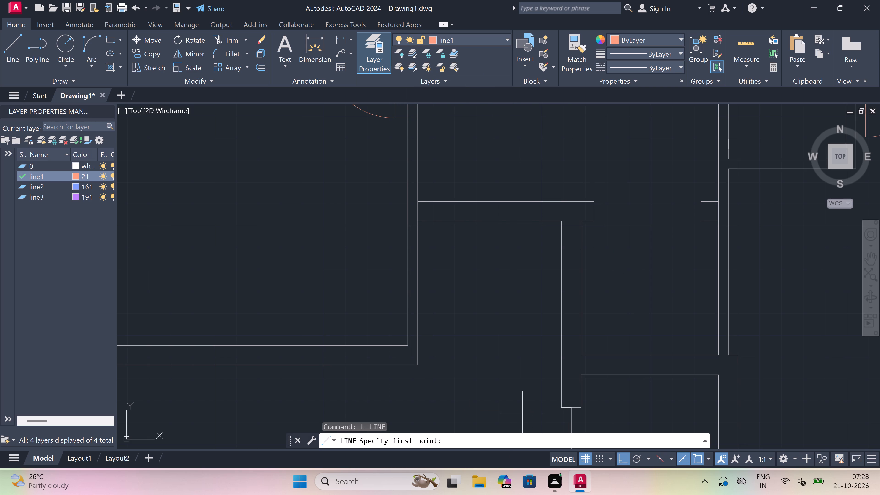
scroll(532, 347, "up", 1)
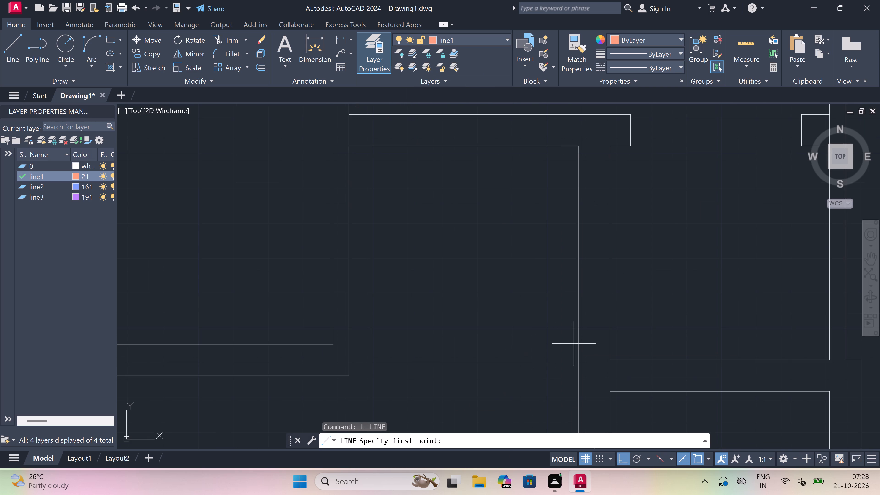
left_click(583, 342)
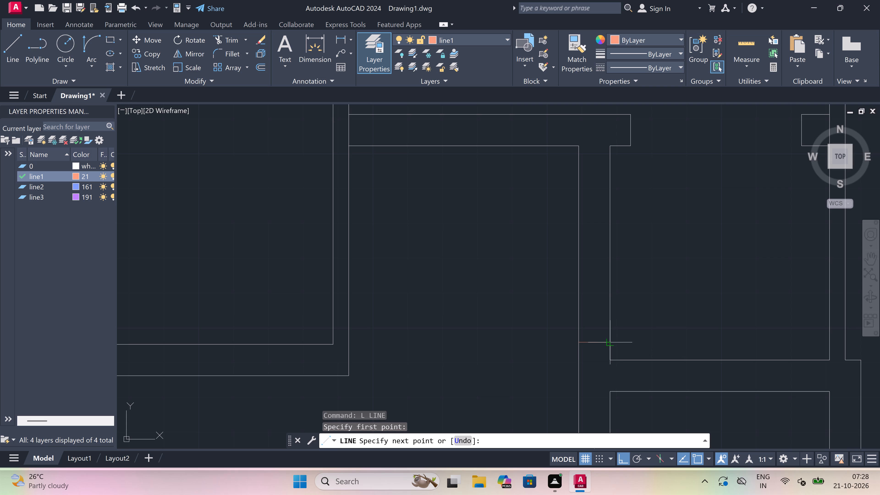
left_click(607, 343)
left_click(598, 340)
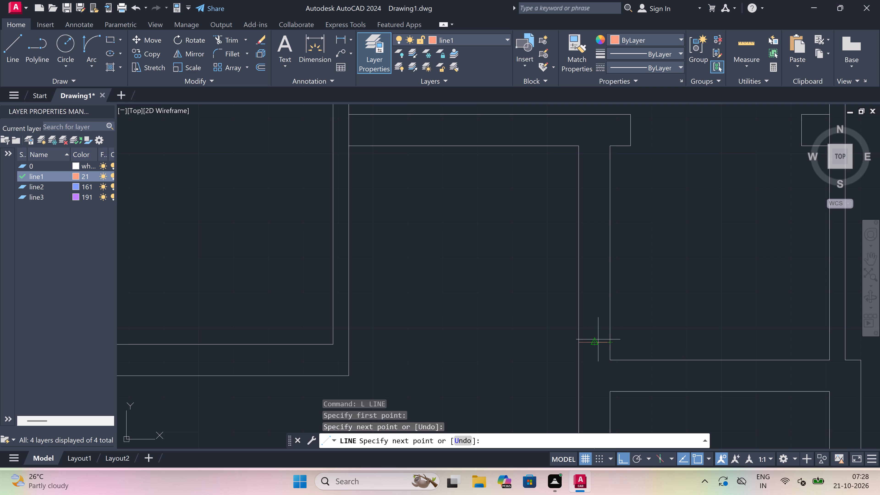
key("2")
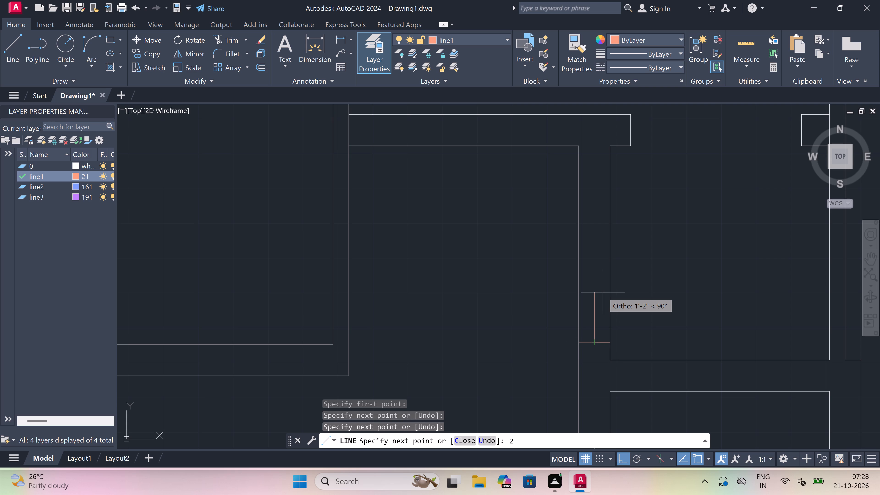
type("\"")
key("space")
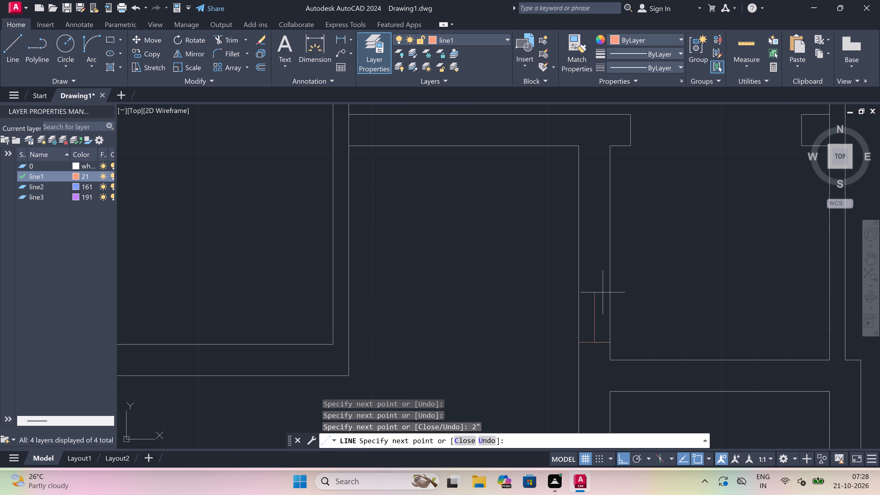
key("3")
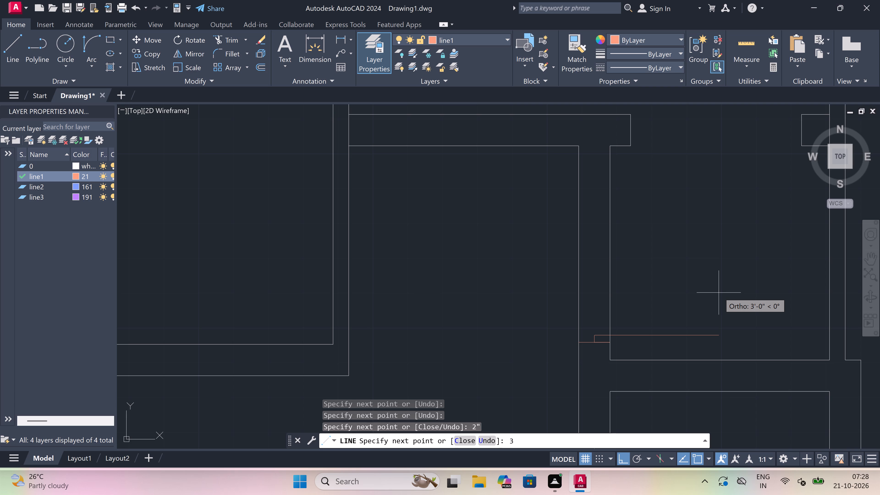
type("'")
key("space")
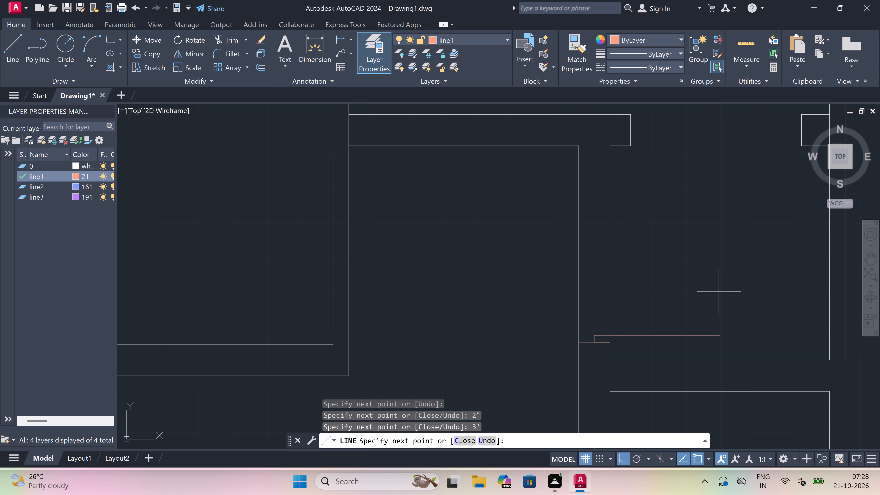
key("Escape")
Draw the upper door jamb across the same vertical wall with a 2" stop going down from its midpoint.
key("space")
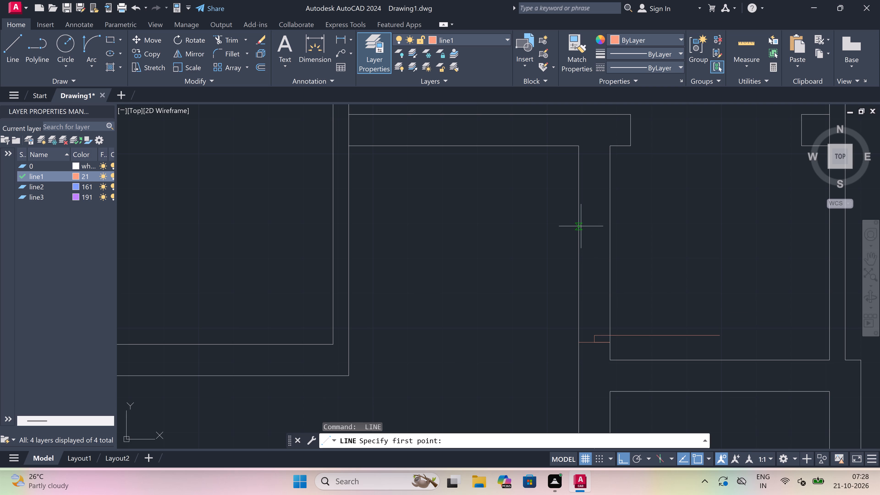
left_click(578, 216)
left_click(613, 213)
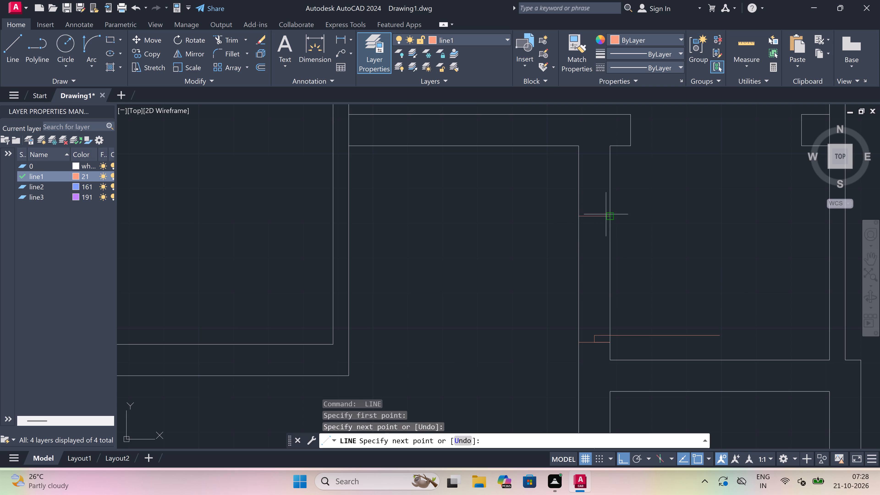
left_click(597, 216)
key("2")
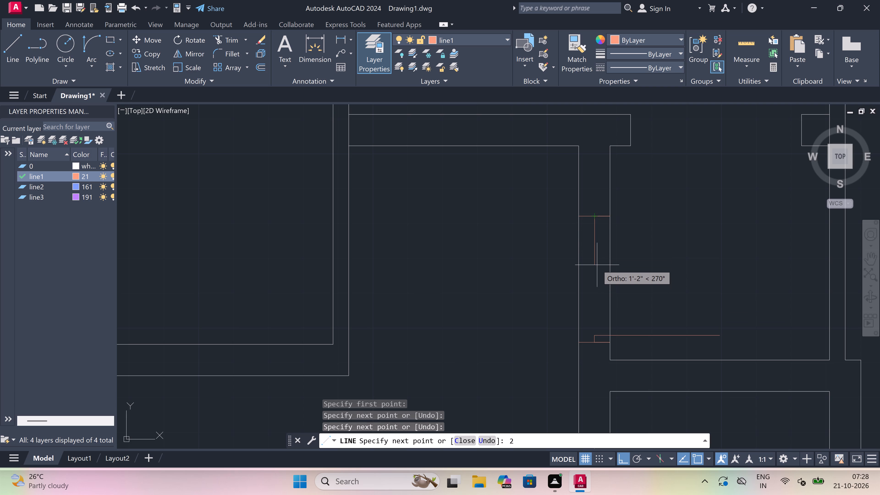
key("shift+quotedbl")
key("space")
key("Escape")
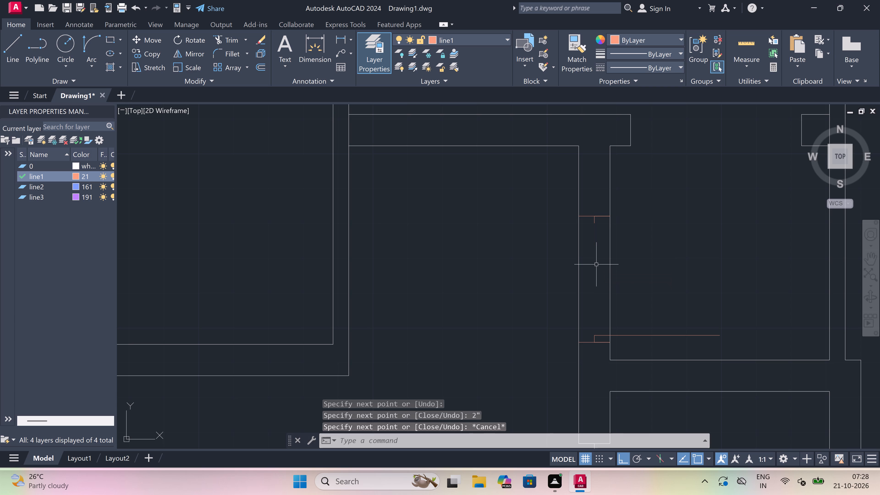
Draw the door swing arc from the free end of the leaf to the end of the upper jamb's stop.
left_click(94, 34)
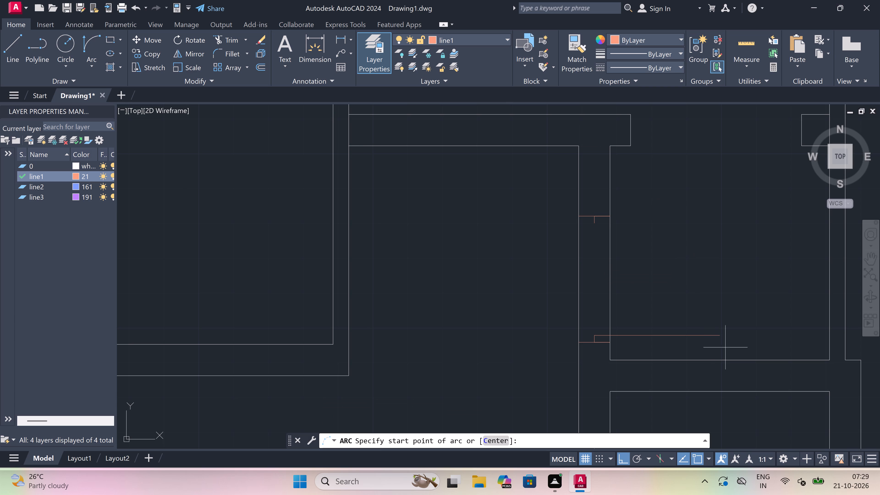
left_click_drag(721, 335, 716, 326)
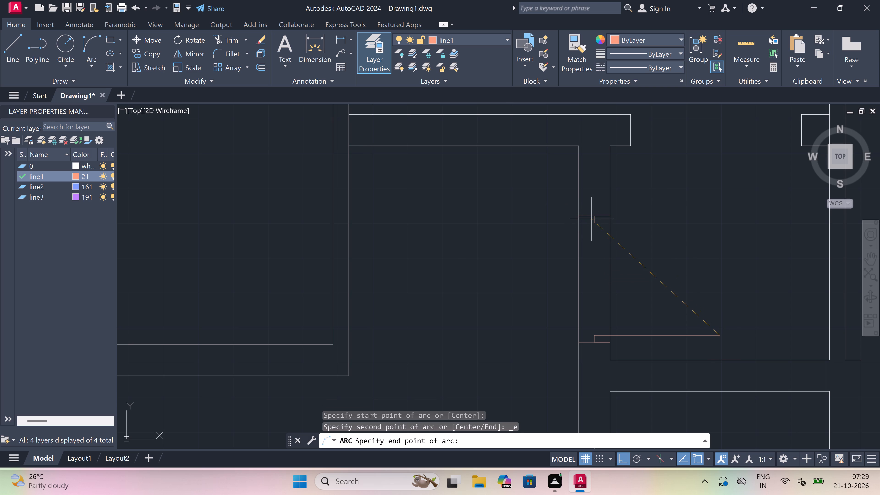
left_click(595, 222)
left_click(706, 195)
Trim the two vertical wall lines between the upper and lower jambs to clear the door opening.
type("tr")
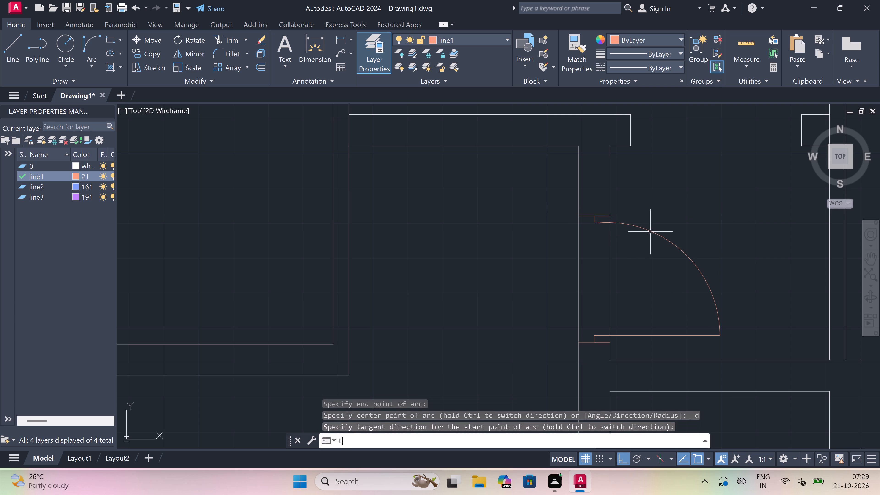
key("space")
left_click(623, 271)
double_click(533, 275)
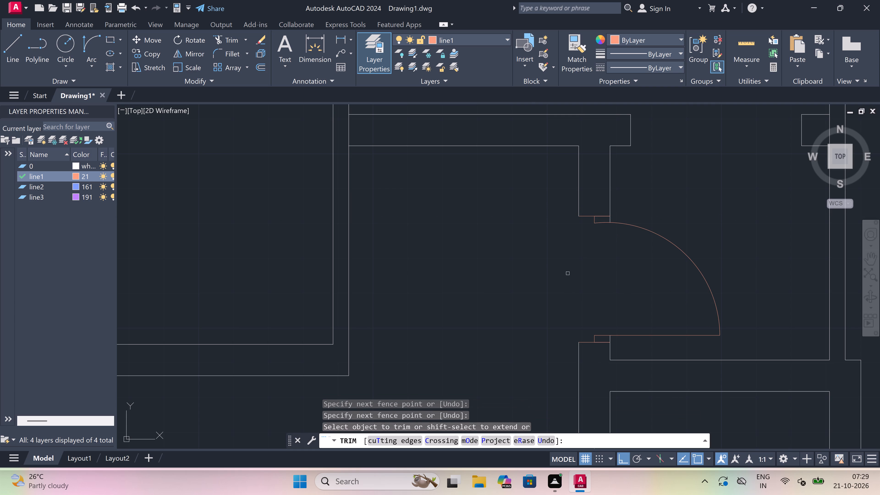
key("Escape")
On layer line1, draw the upper jamb across the left wall of the room below the small square room, with a 2" midpoint stop and 3' leaf.
scroll(627, 254, "down", 5)
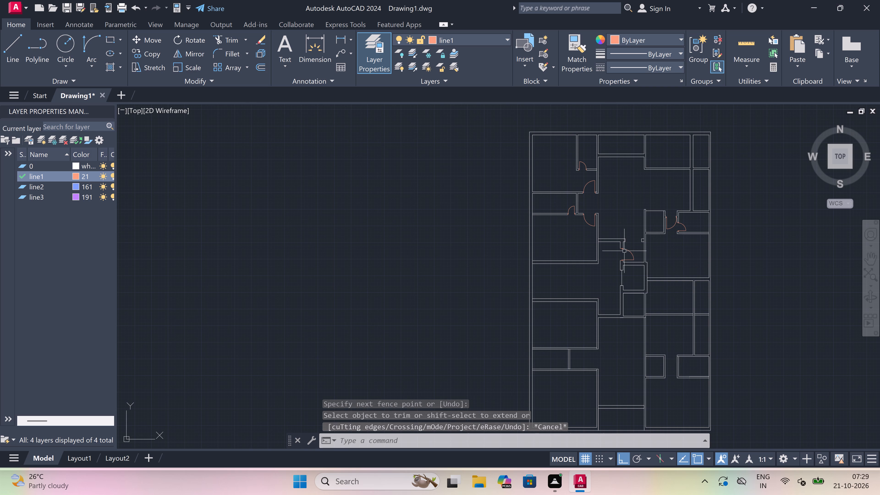
scroll(619, 321, "up", 3)
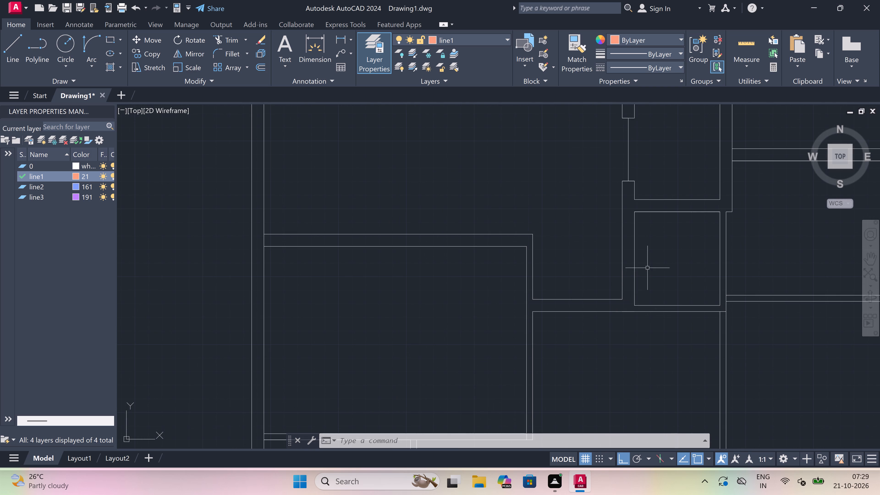
key("l")
key("space")
scroll(632, 205, "up", 2)
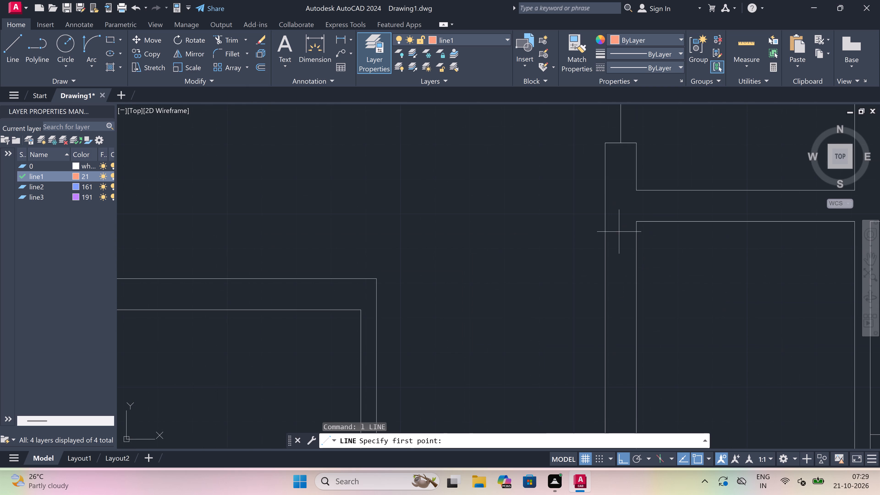
left_click(602, 247)
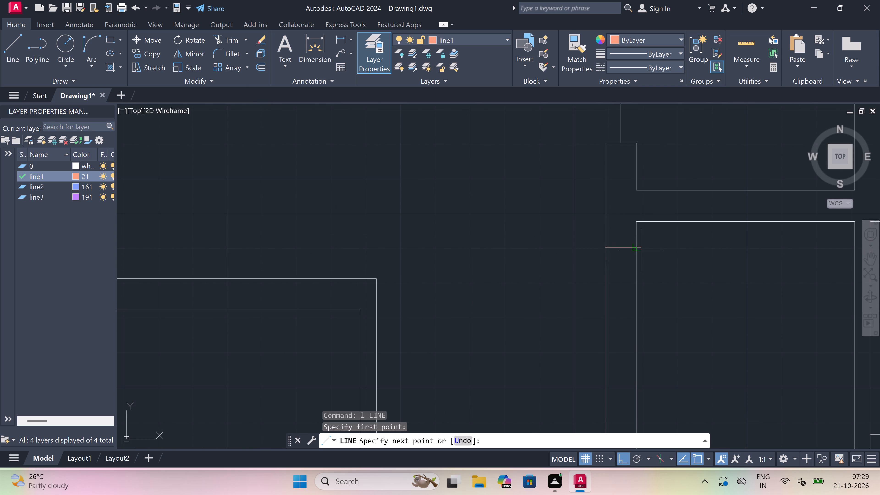
double_click(634, 248)
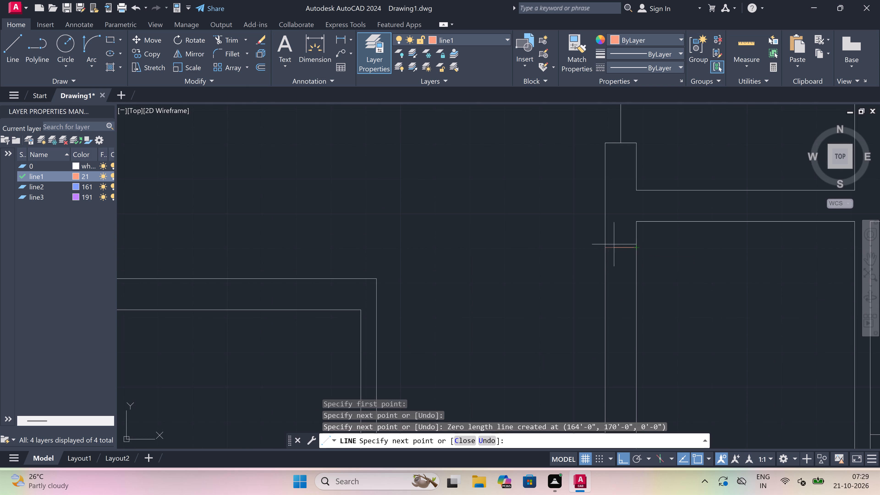
left_click(616, 245)
scroll(616, 246, "down", 2)
scroll(619, 278, "up", 3)
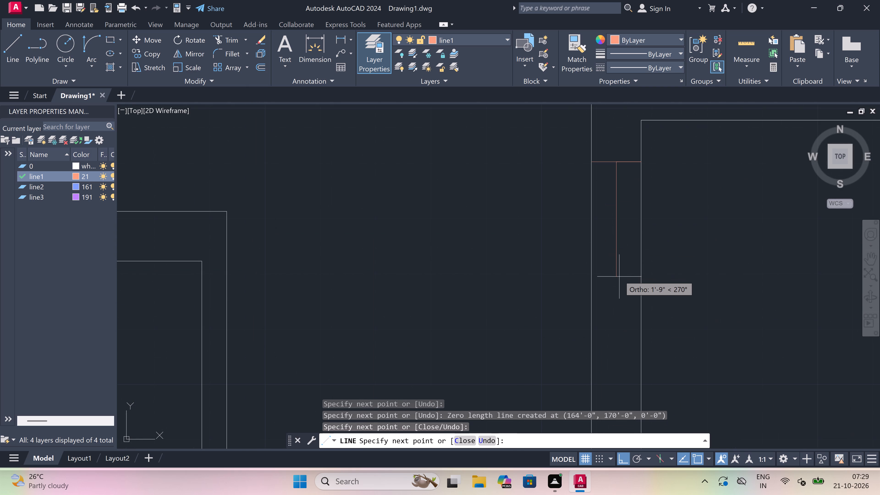
key("2")
key("shift+quotedbl")
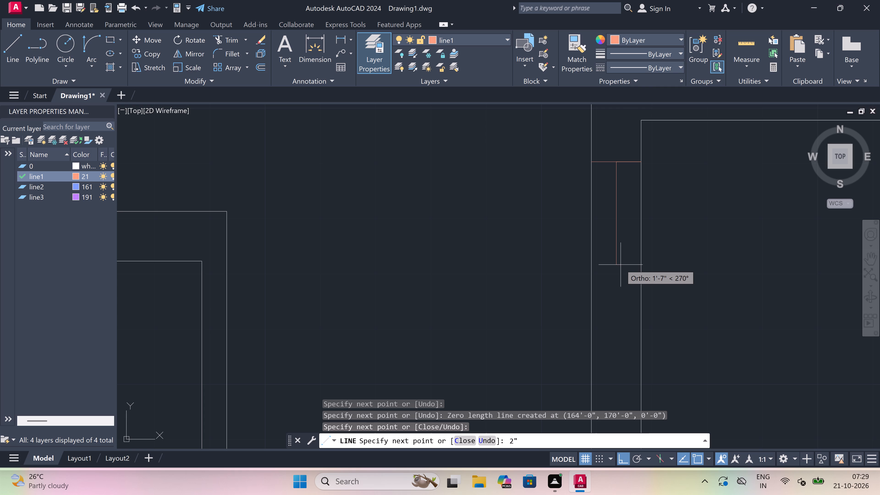
key("space")
scroll(583, 250, "down", 4)
scroll(637, 241, "up", 3)
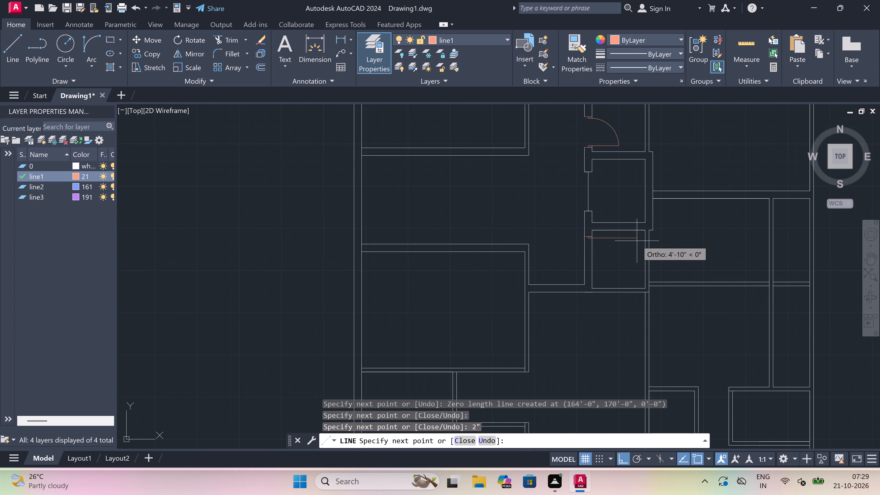
scroll(626, 239, "down", 3)
scroll(581, 242, "up", 3)
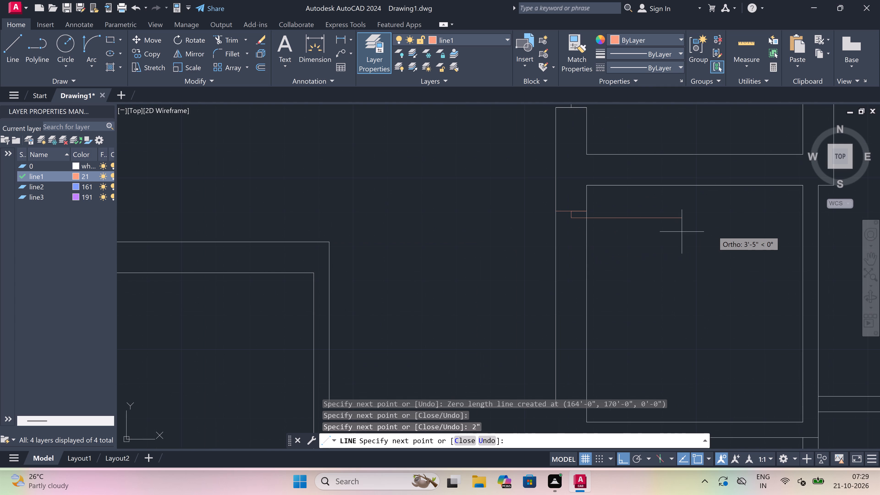
key("3")
key("apostrophe")
key("space")
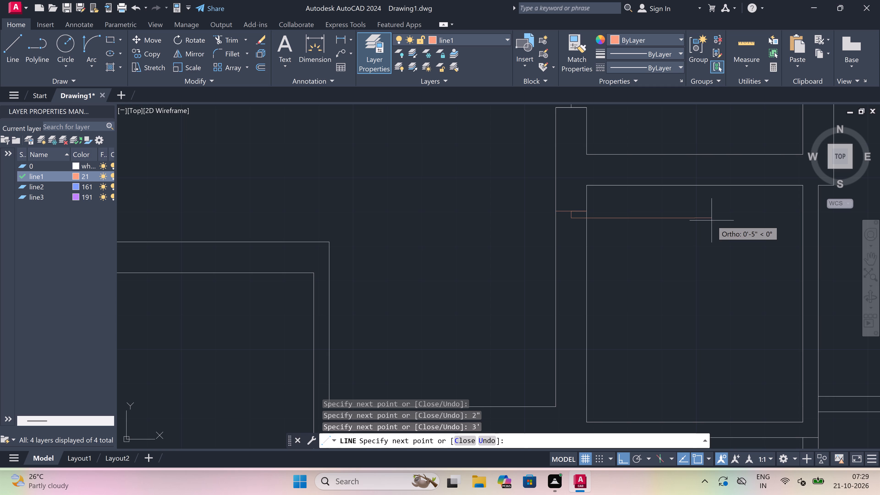
key("Escape")
Draw the lower door jamb across the same vertical wall with a 2" stop going up from its midpoint.
key("space")
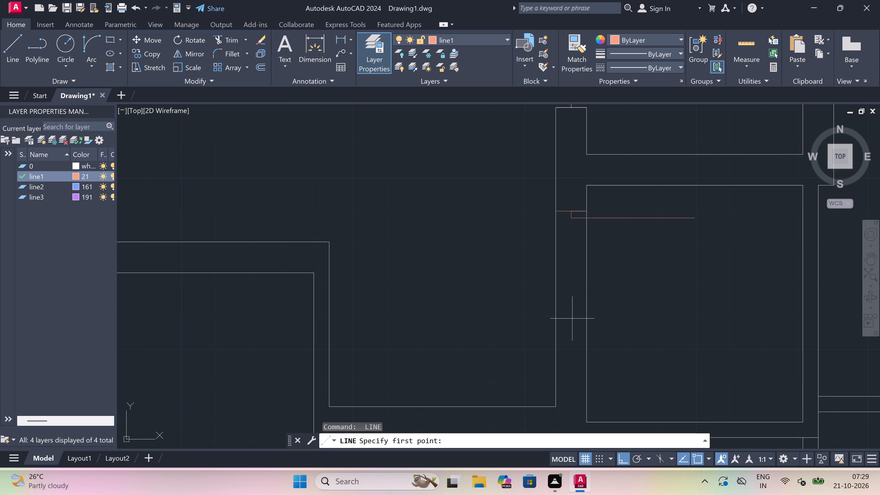
left_click(559, 320)
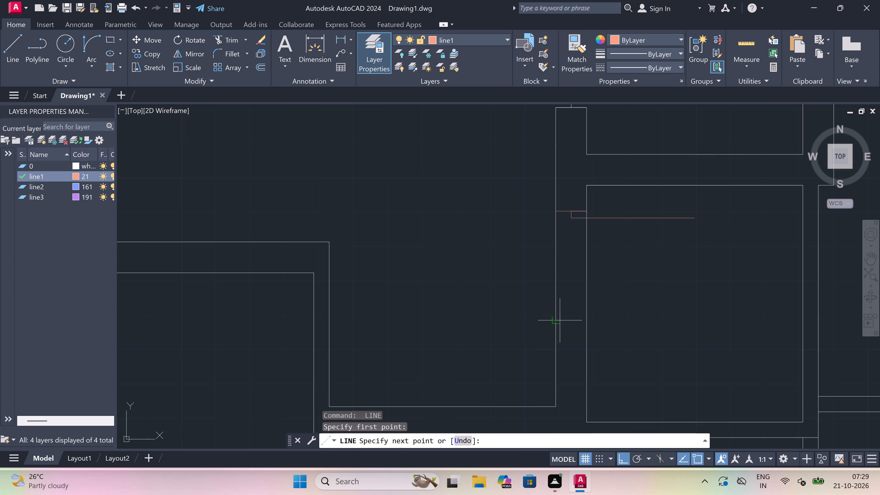
left_click(582, 323)
left_click(572, 320)
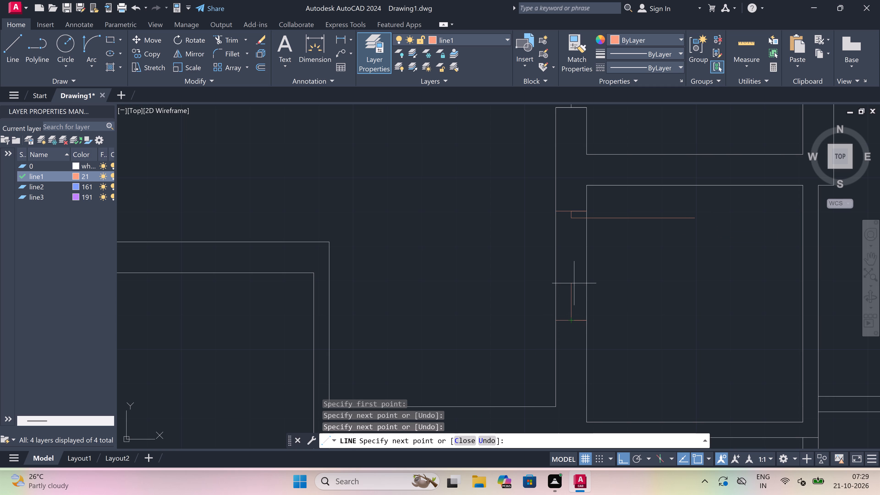
key("2")
key("shift+quotedbl")
key("space")
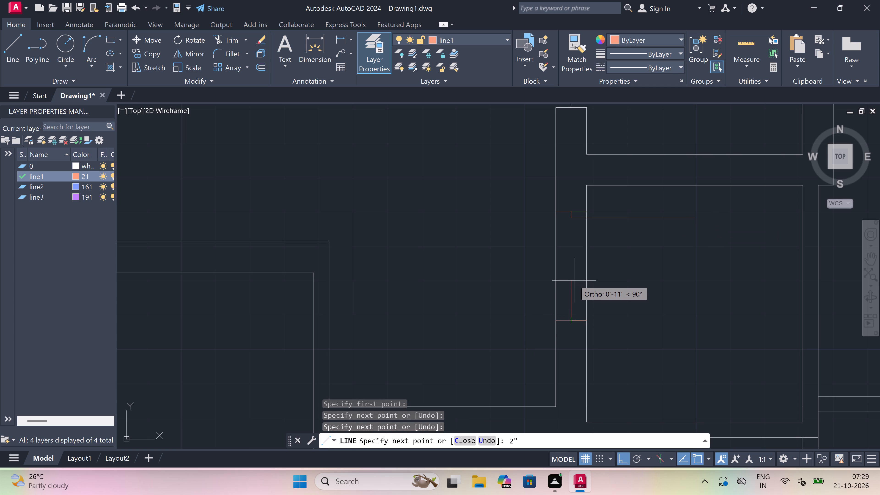
key("Escape")
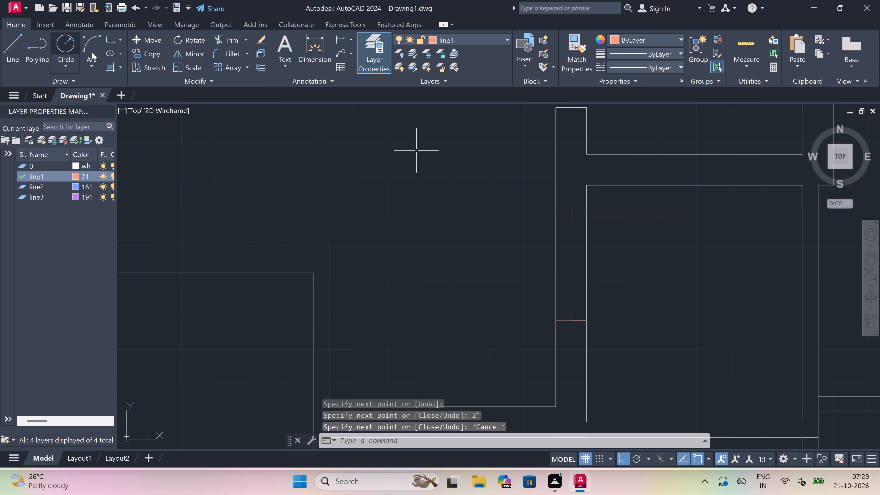
Draw the door swing arc from the free end of the leaf to the end of the lower jamb's stop.
left_click(86, 41)
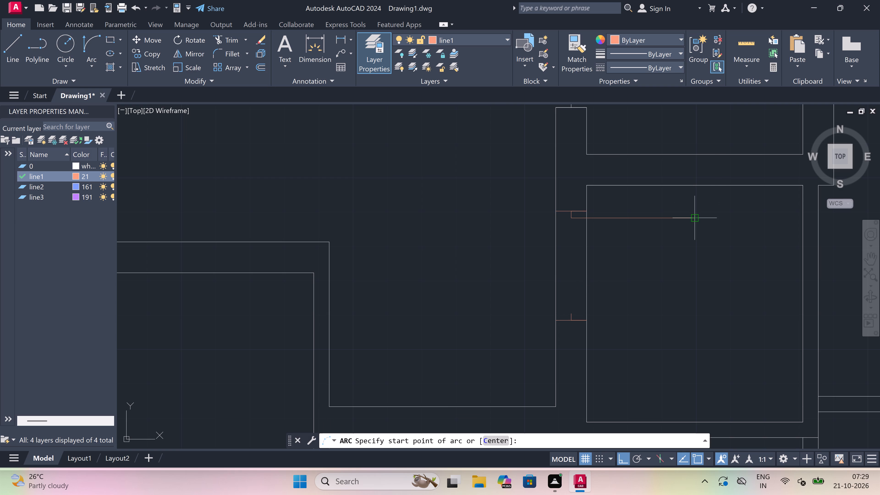
left_click(700, 218)
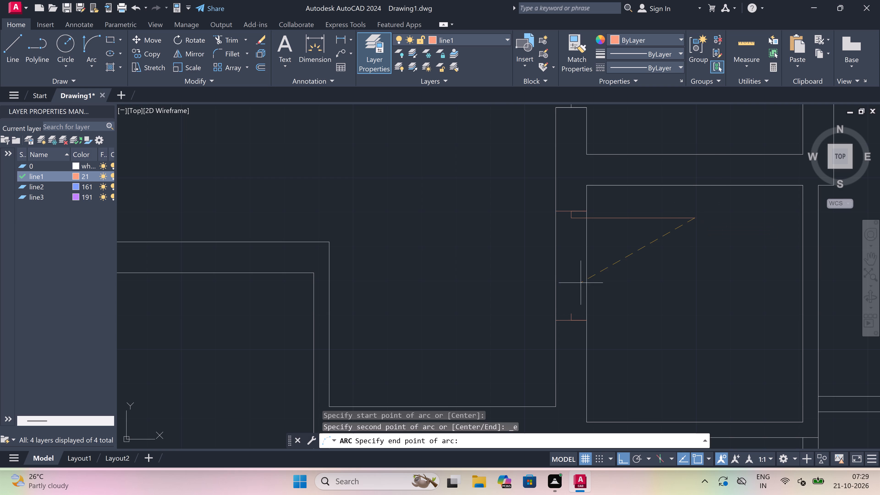
left_click(573, 310)
left_click(699, 292)
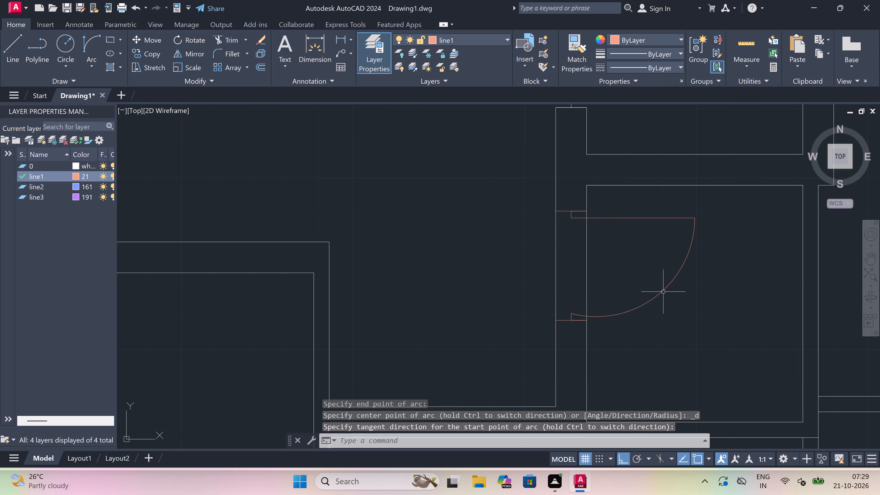
Trim the two vertical wall lines between the upper and lower jambs to clear the door opening.
key("t")
key("r")
key("space")
left_click(630, 246)
left_click(510, 252)
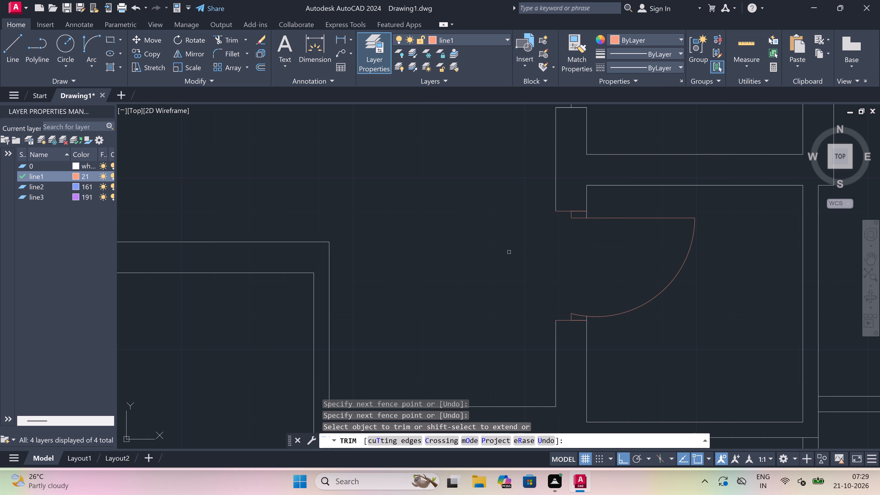
key("Escape")
On layer 0, draw two vertical closing lines across the same room's bottom wall, one near each end, to bound an opening.
scroll(609, 214, "down", 4)
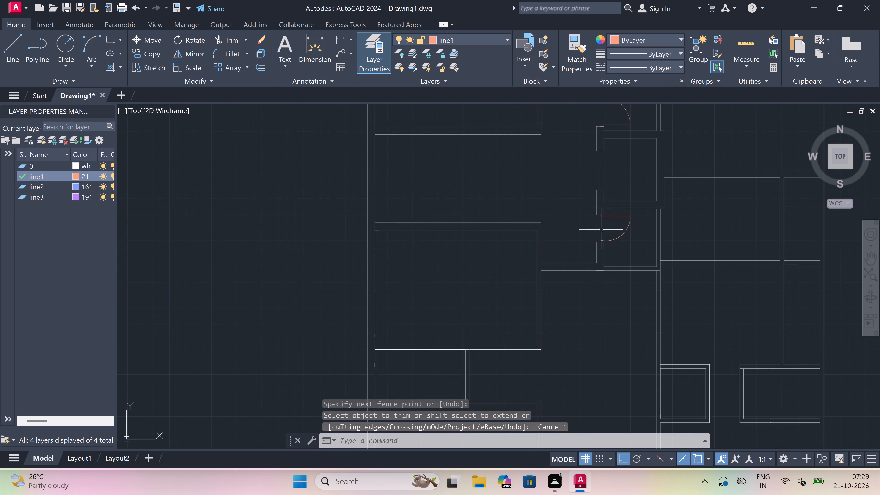
scroll(599, 234, "up", 3)
scroll(599, 234, "down", 1)
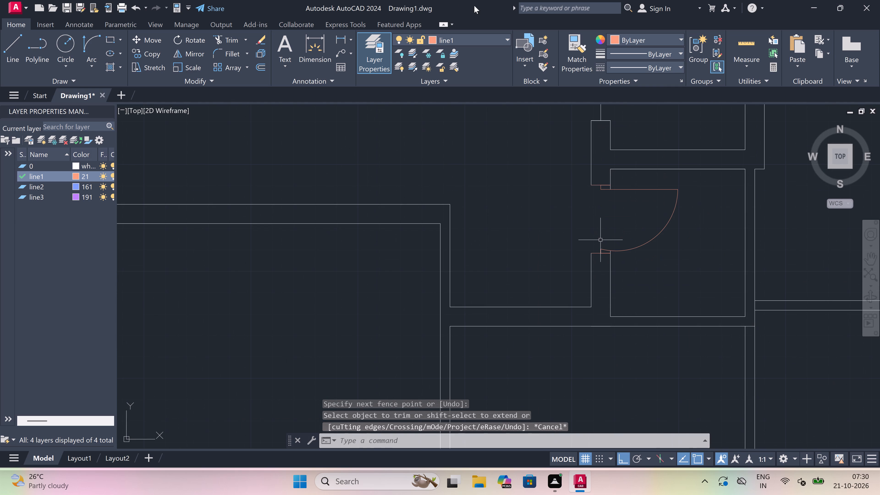
left_click(470, 39)
left_click(470, 51)
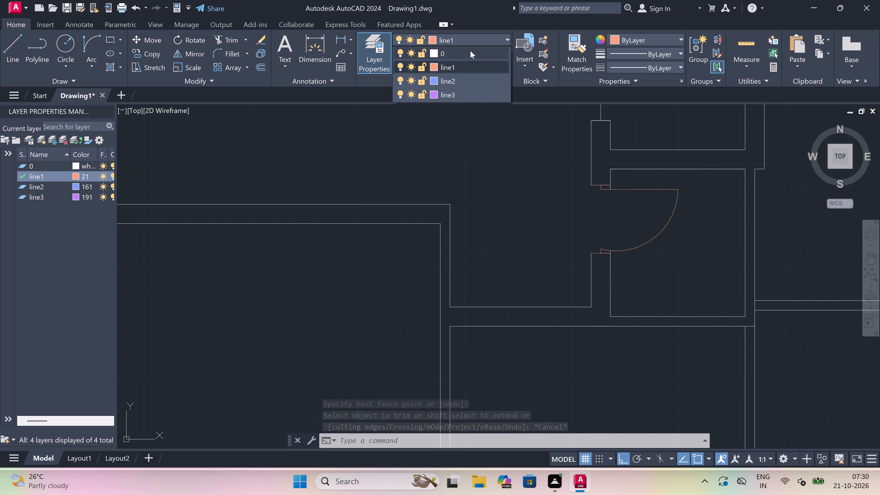
key("l")
key("space")
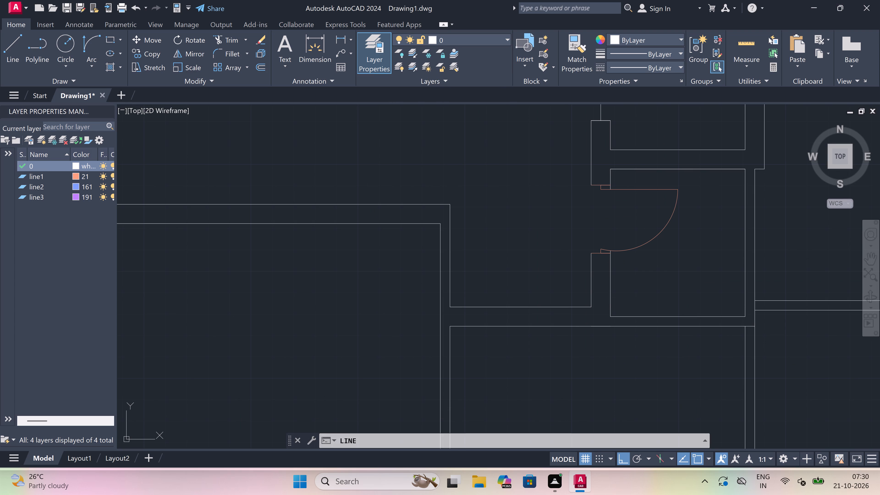
scroll(651, 300, "up", 1)
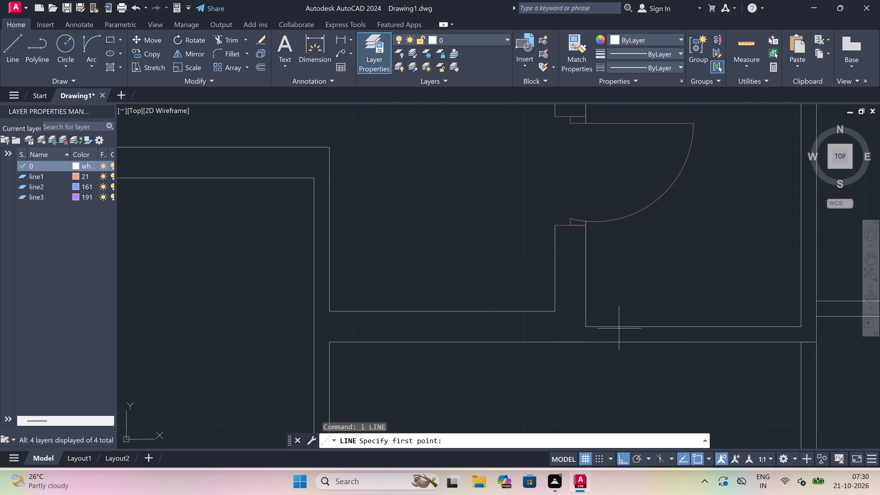
left_click(615, 327)
left_click(615, 339)
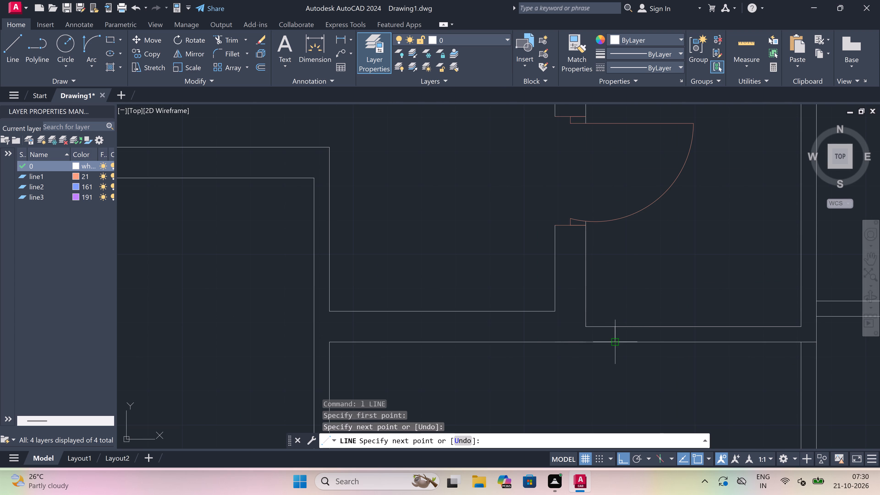
key("Escape")
key("space")
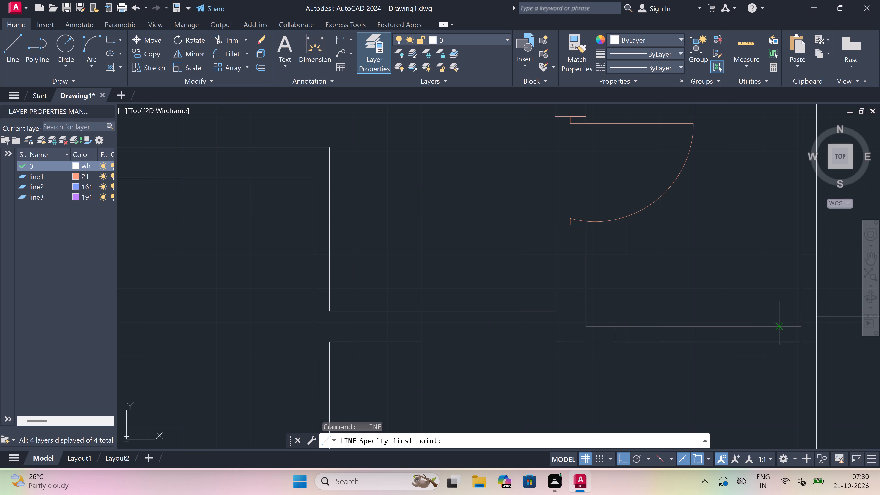
left_click(767, 326)
left_click(766, 343)
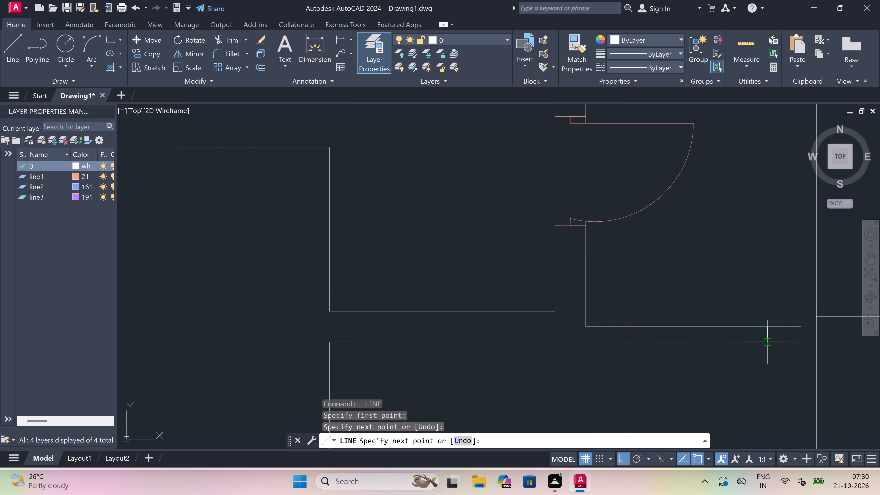
key("Escape")
Trim the two horizontal wall lines between the closing lines to open the room's bottom wall.
type("tr")
key("space")
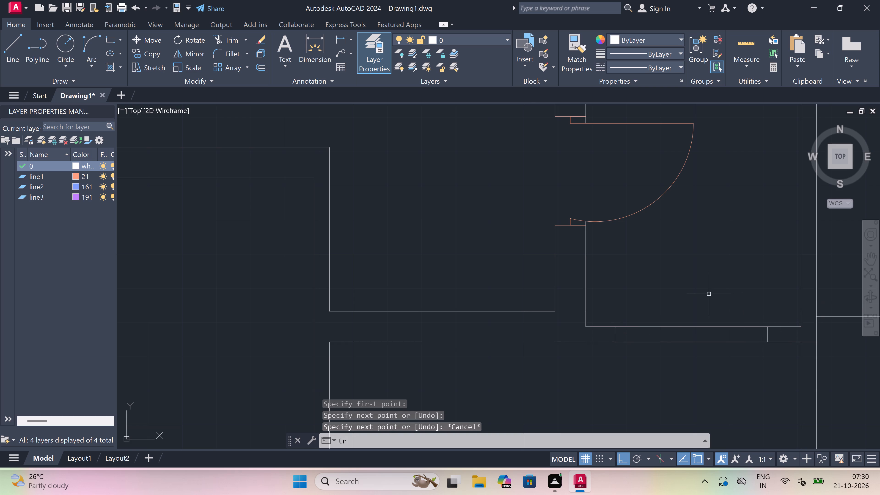
left_click(698, 291)
left_click(686, 384)
key("Escape")
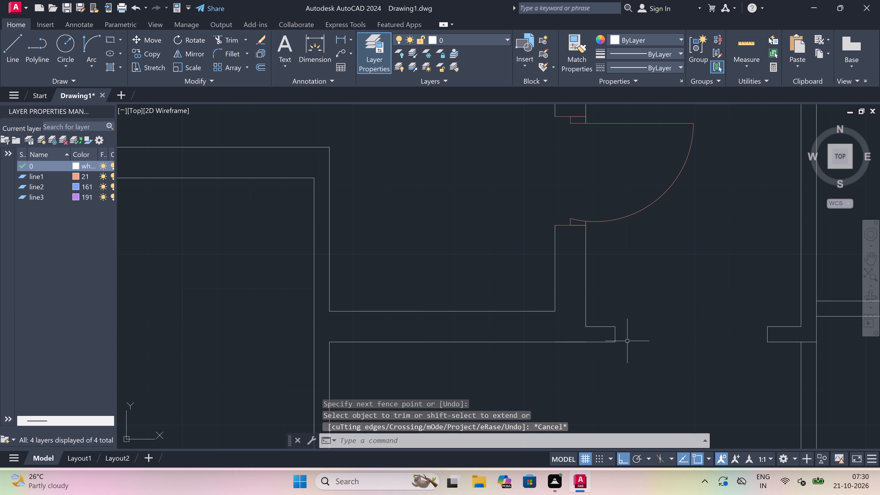
On layer line1, draw the left jamb across the short wall between the vertical partition and right outer wall, with a 2" stop and 2' leaf upward.
scroll(612, 311, "down", 4)
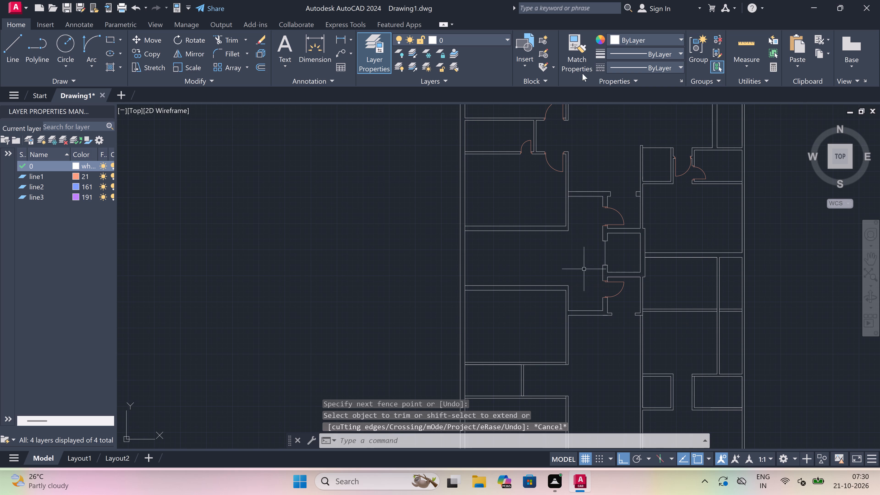
left_click(465, 40)
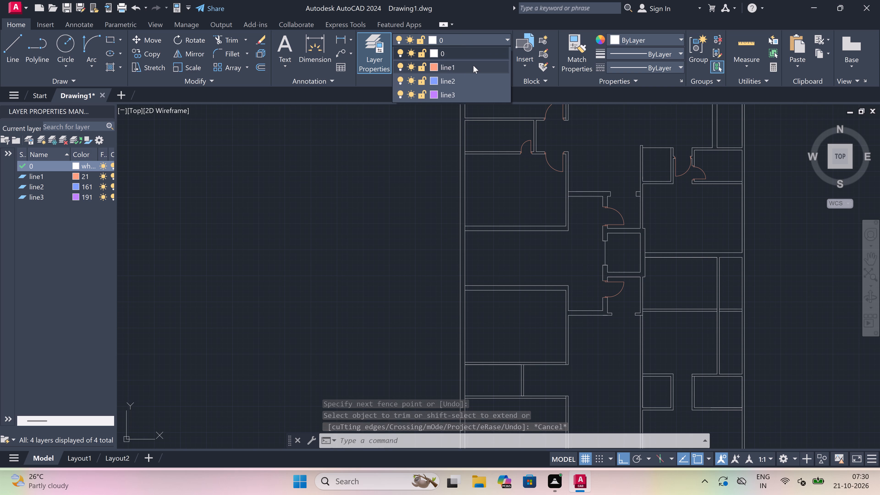
left_click(473, 65)
key("l")
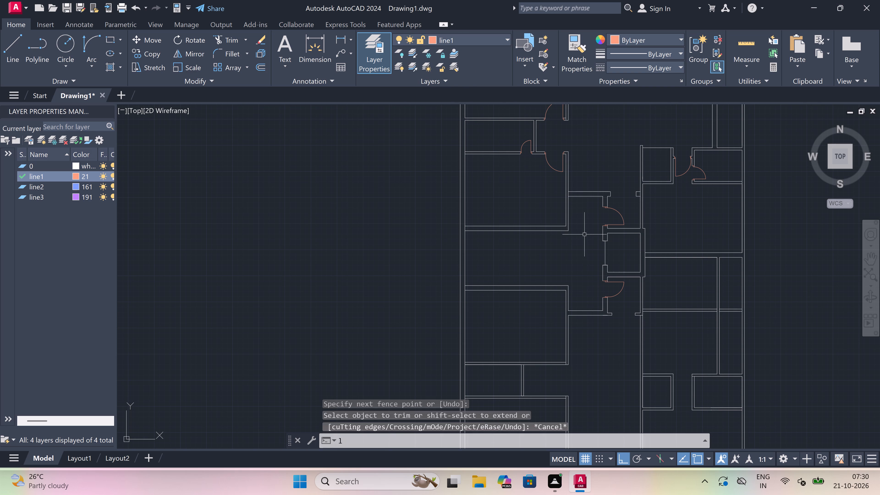
key("space")
scroll(584, 234, "down", 1)
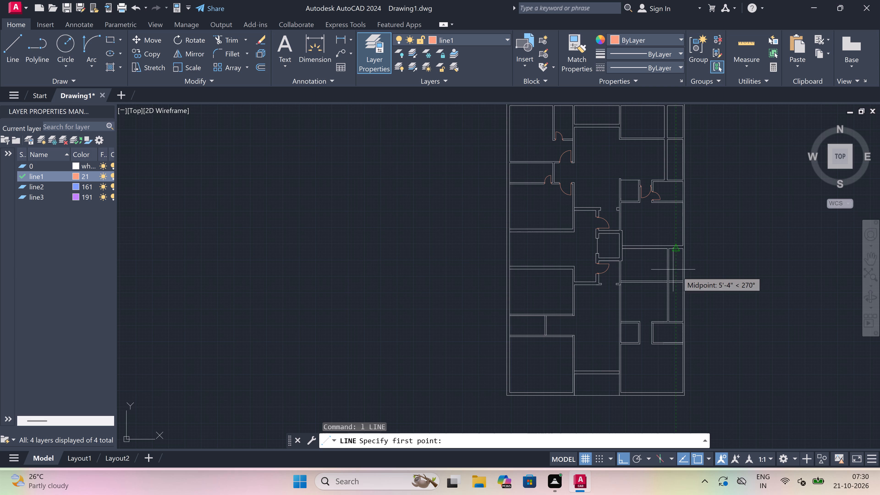
scroll(673, 282, "up", 3)
scroll(652, 273, "up", 4)
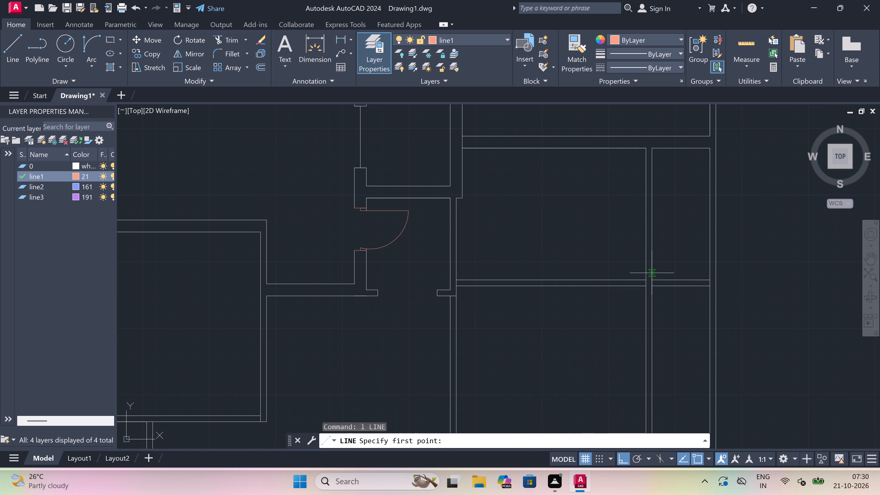
scroll(675, 300, "down", 2)
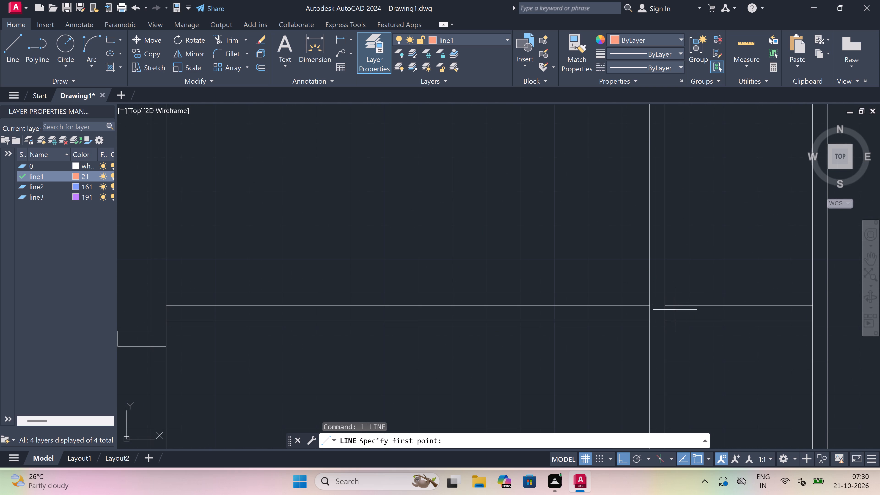
scroll(680, 319, "up", 1)
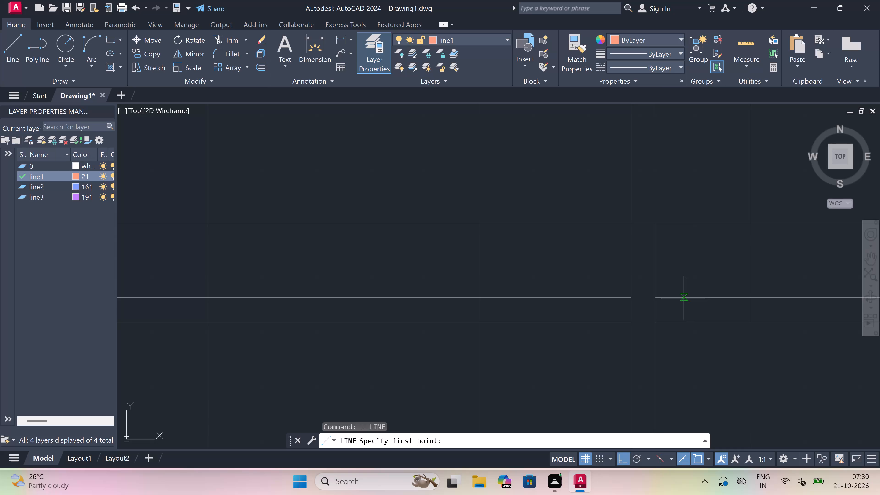
left_click(683, 297)
left_click(683, 325)
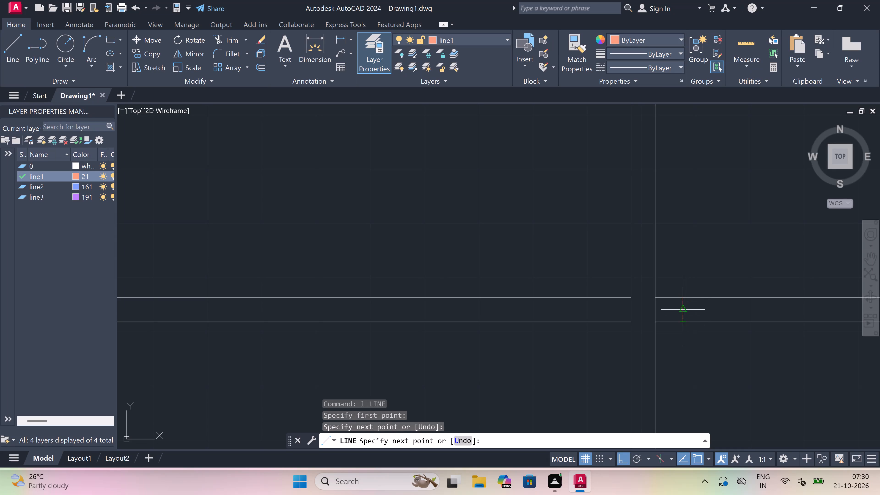
left_click(683, 309)
key("2")
key("shift+quotedbl")
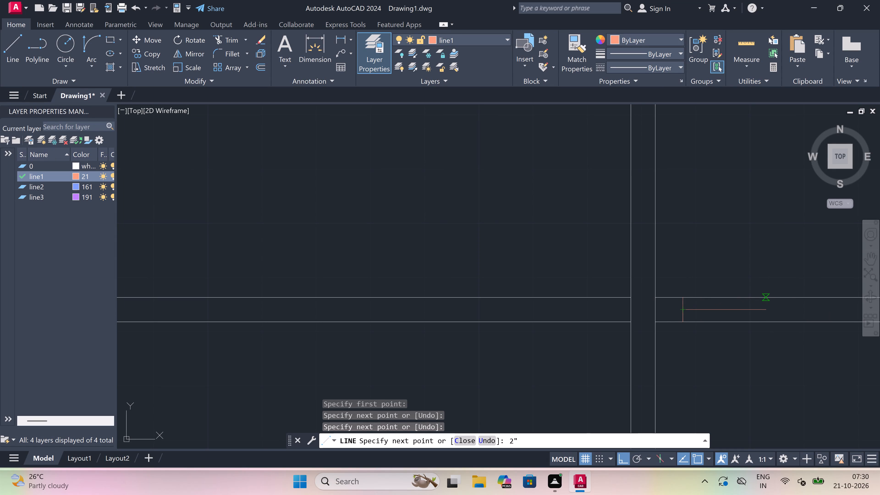
key("space")
key("2")
type("'")
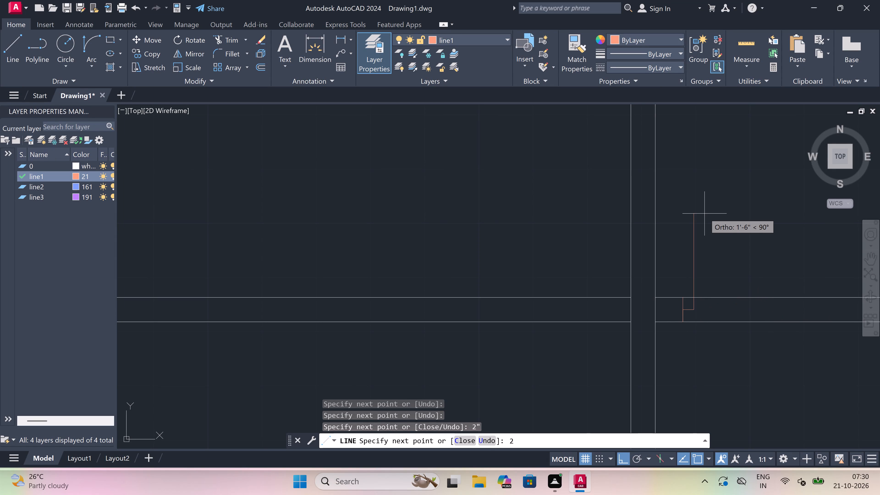
key("space")
key("Escape")
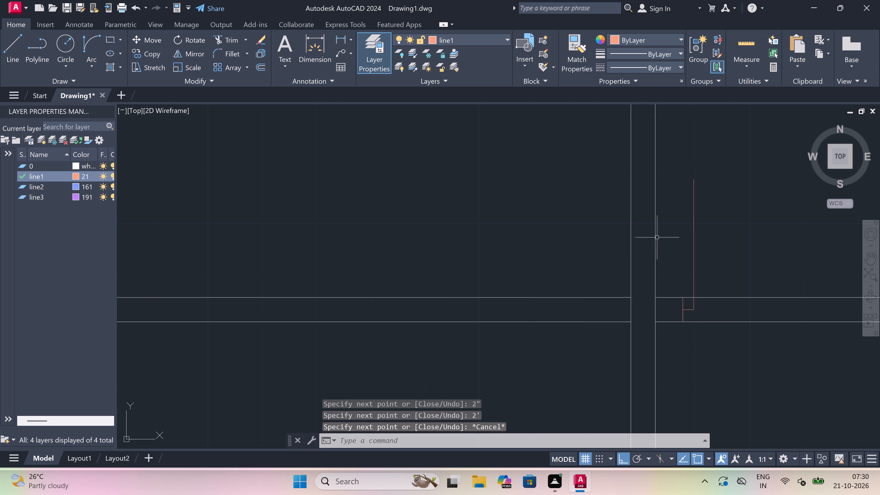
Draw the opposite jamb across the same short wall nearer the outer wall, with a 2" stop from its midpoint toward the leaf.
scroll(627, 253, "down", 3)
scroll(654, 251, "up", 3)
key("space")
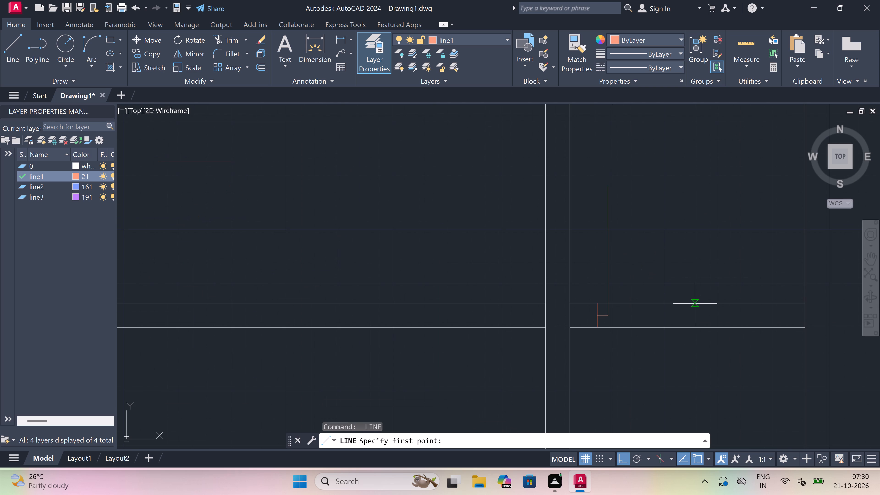
left_click(725, 302)
left_click(725, 326)
left_click(722, 311)
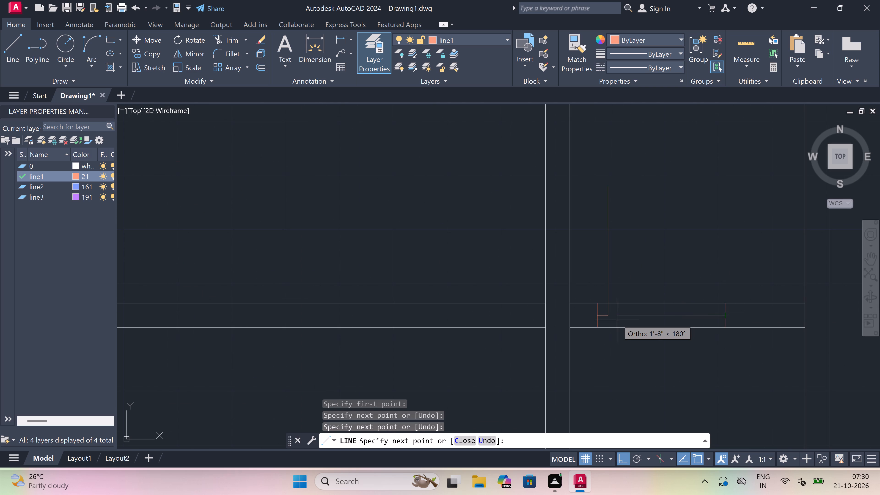
key("2")
key("shift+quotedbl")
key("space")
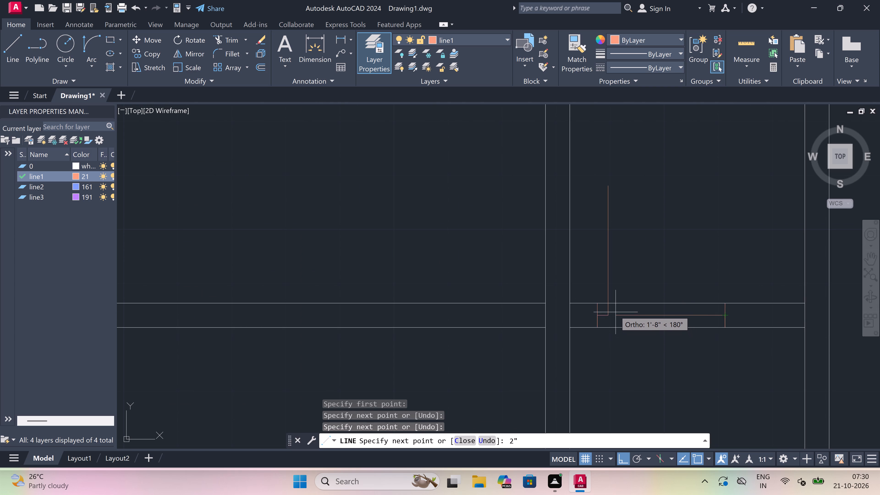
key("Escape")
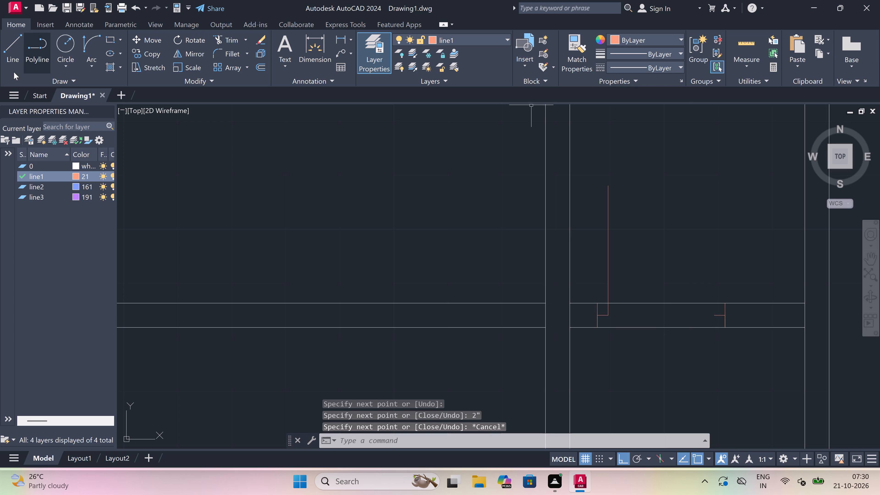
Draw the door swing arc from the upper end of the leaf to the end of the opposite jamb's stop.
left_click(91, 42)
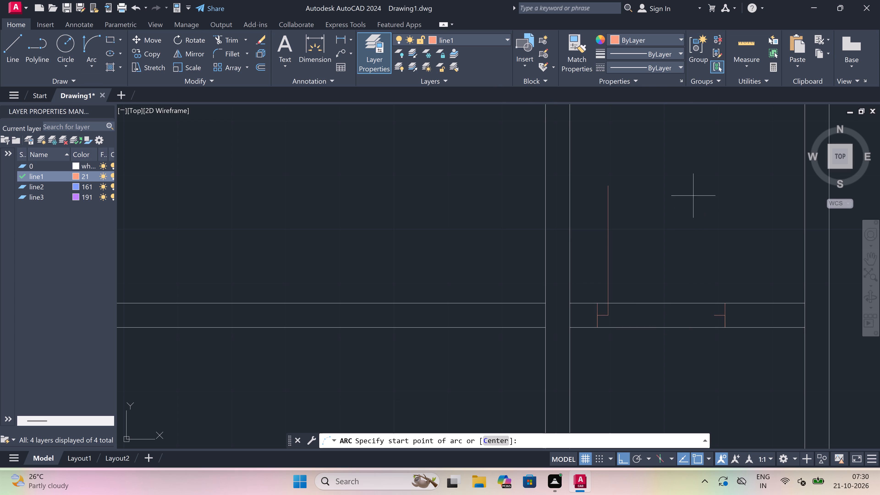
left_click_drag(613, 182, 616, 185)
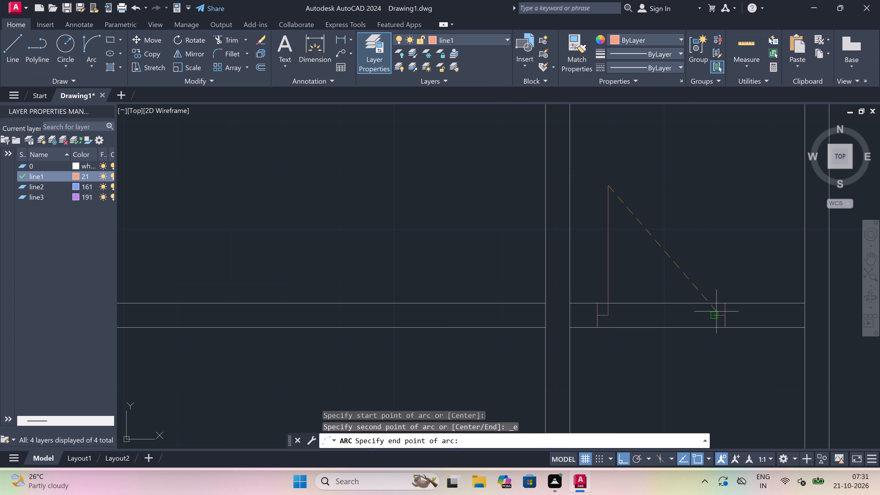
left_click(715, 313)
left_click(734, 245)
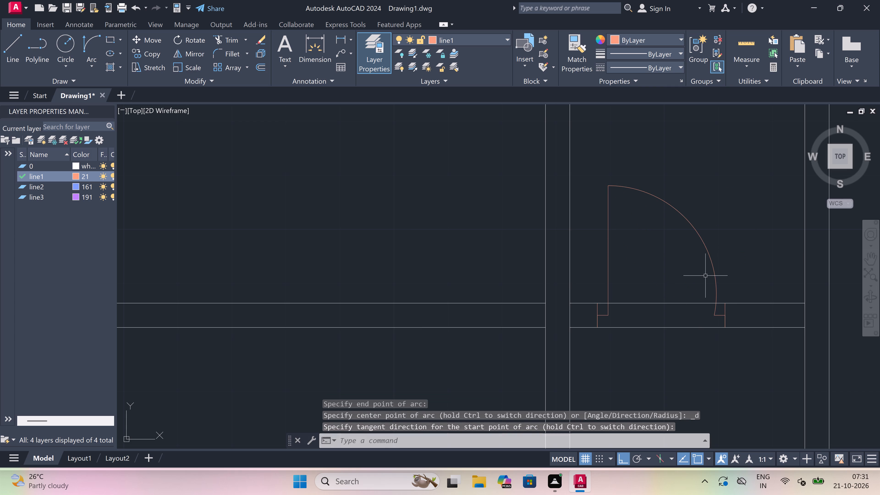
Trim the two horizontal wall lines between the jambs to clear the door opening.
key("t")
key("r")
key("space")
left_click(654, 298)
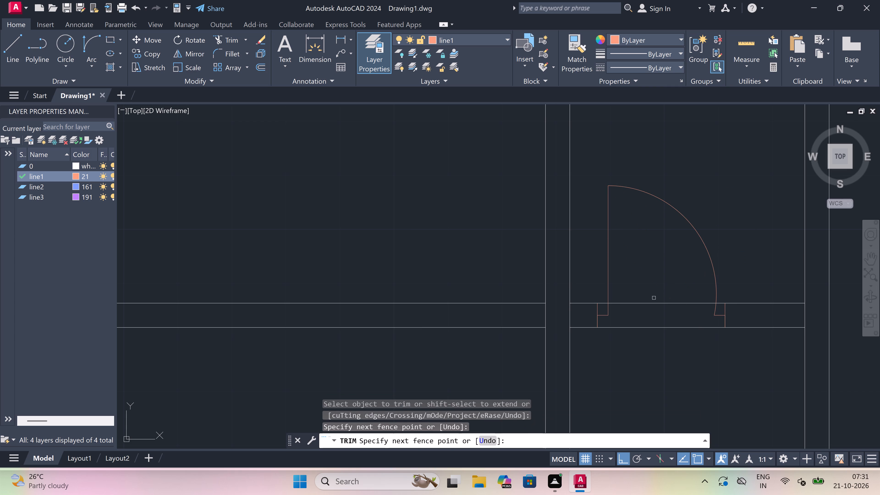
left_click(646, 359)
Trim the vertical lines crossing the short wall's ends to clean its junctions with the outer wall and the partition.
left_click(753, 313)
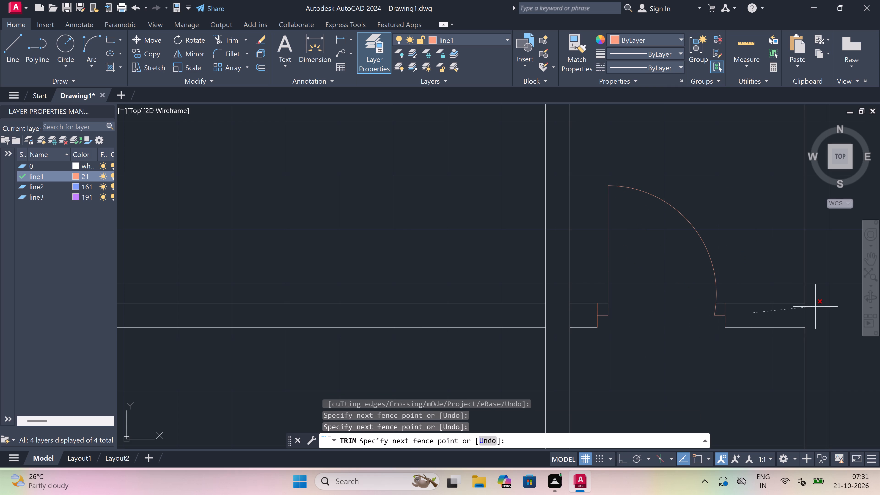
left_click(821, 309)
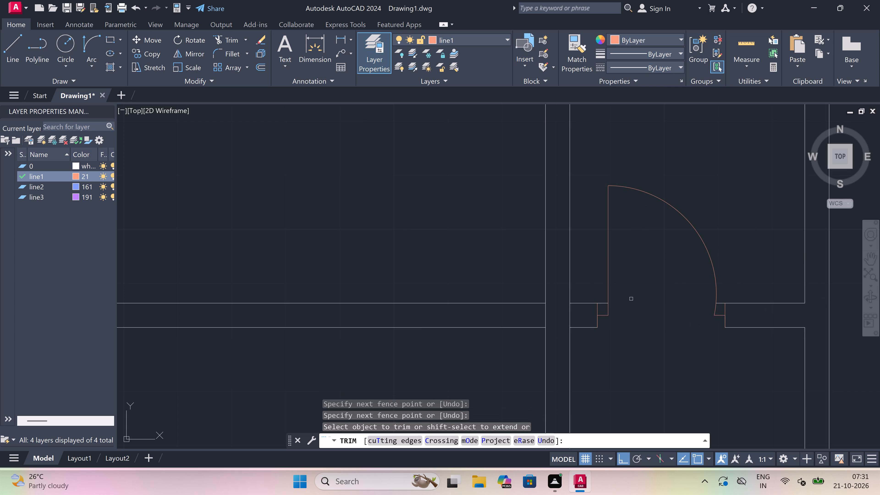
left_click(582, 319)
left_click(507, 313)
key("Escape")
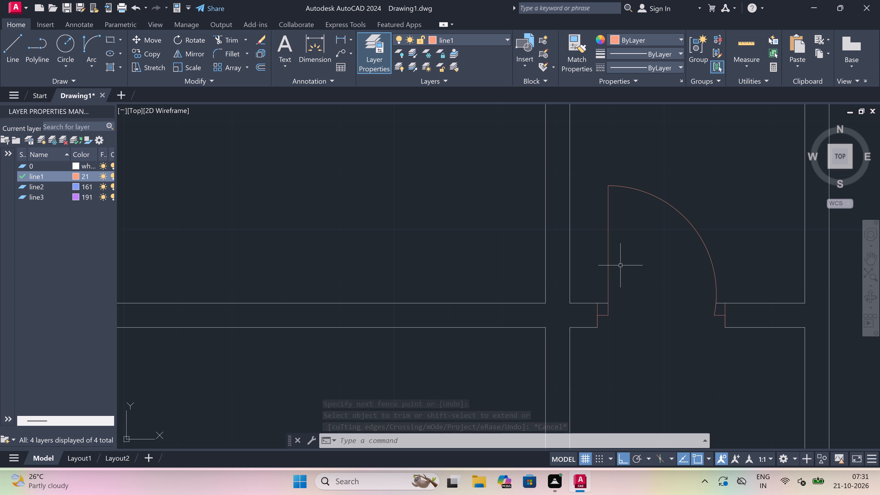
Start a jamb line on the upper face of the short wall between the thicker vertical partition and outer wall, near the partition.
scroll(618, 265, "down", 3)
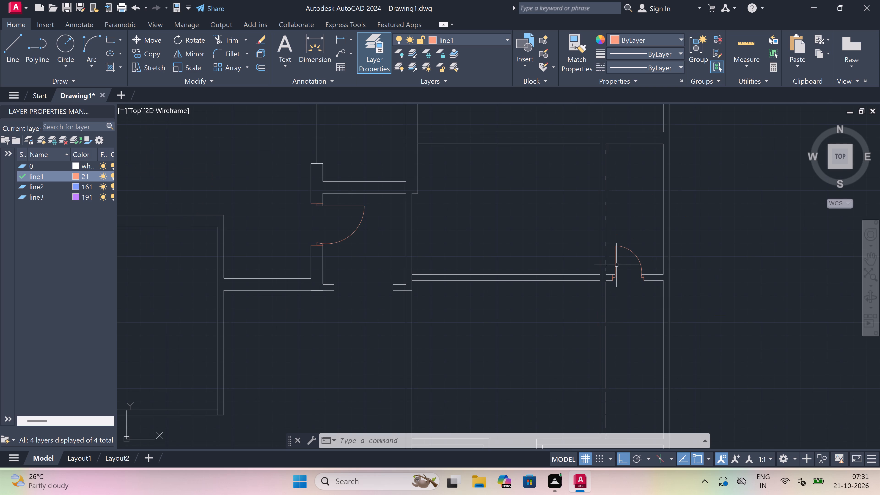
type("l")
key("space")
scroll(590, 269, "down", 3)
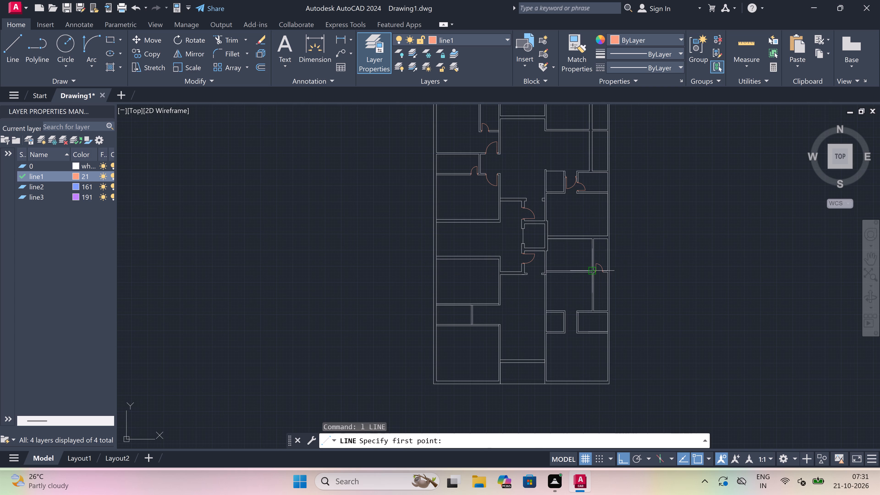
scroll(590, 175, "down", 3)
scroll(589, 152, "up", 5)
scroll(635, 193, "up", 4)
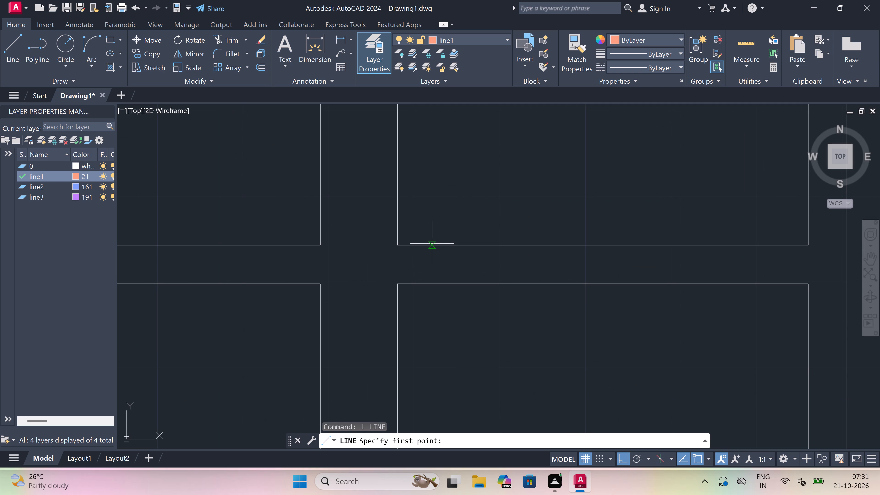
left_click(423, 245)
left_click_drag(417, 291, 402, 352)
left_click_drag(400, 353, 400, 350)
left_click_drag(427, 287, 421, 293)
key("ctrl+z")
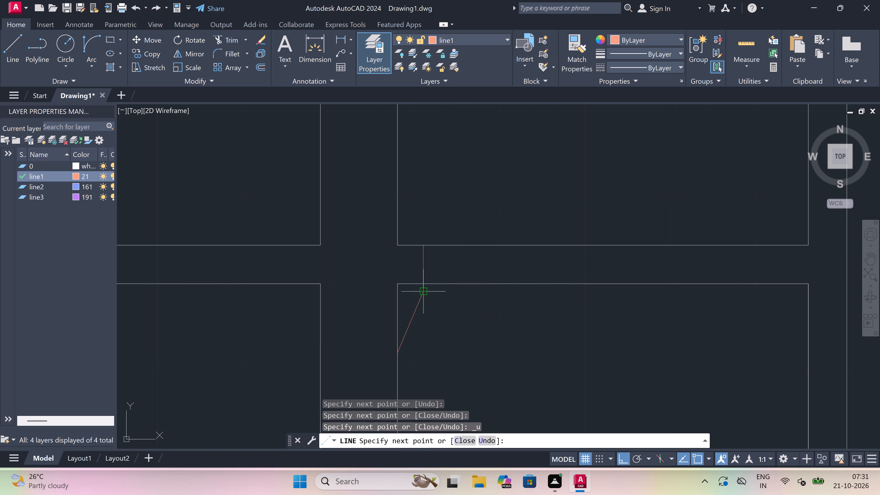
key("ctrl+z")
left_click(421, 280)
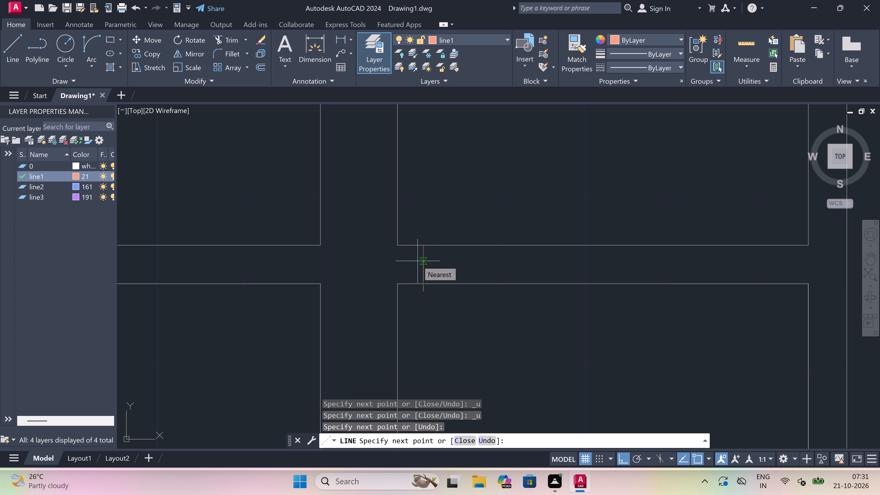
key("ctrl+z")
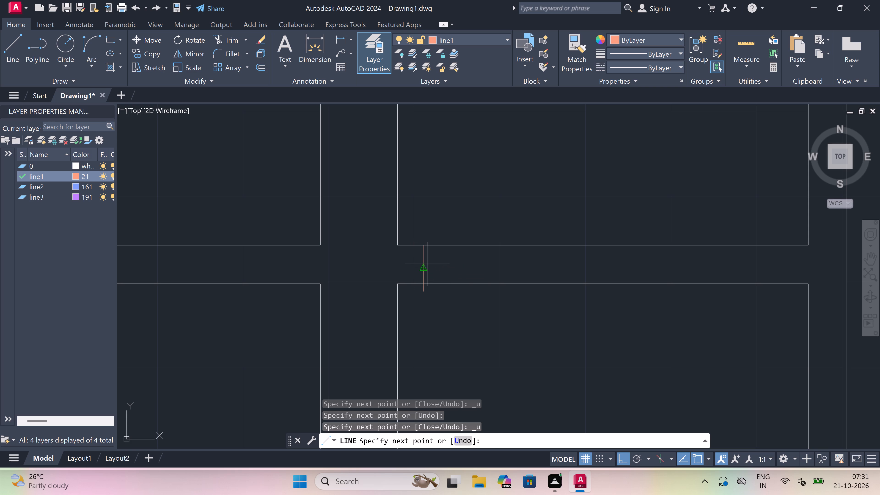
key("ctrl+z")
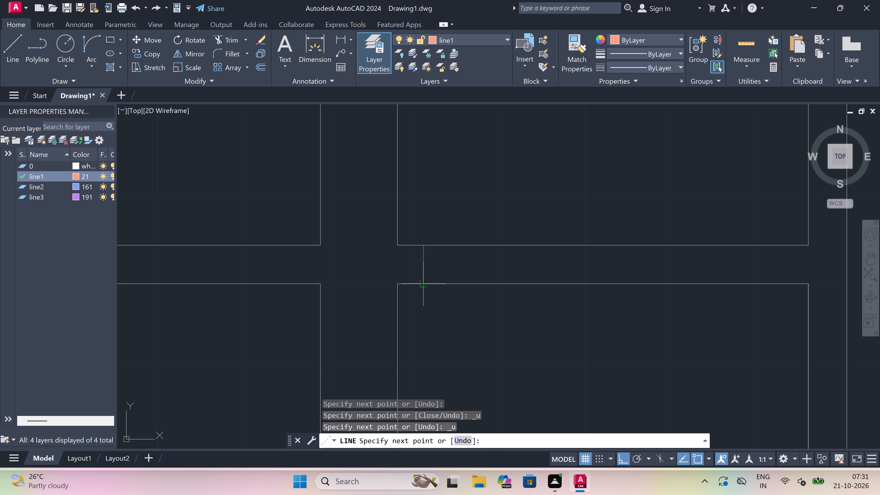
Finish the jamb line at the short wall's lower face and draw a 2" stop from its midpoint toward the outer wall.
left_click(423, 282)
left_click(426, 265)
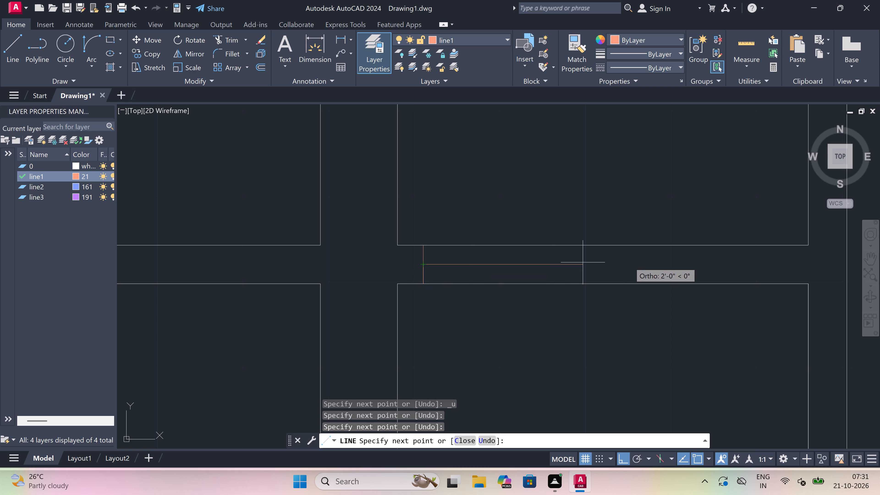
key("2")
type("\"")
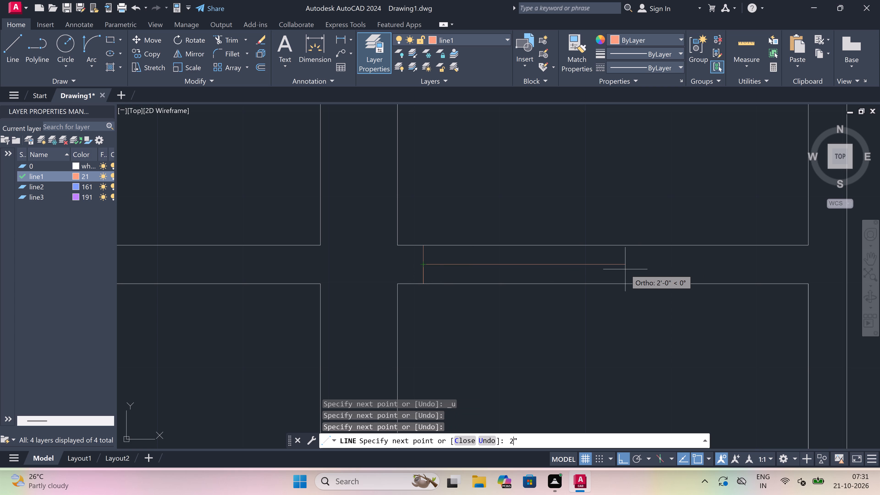
key("space")
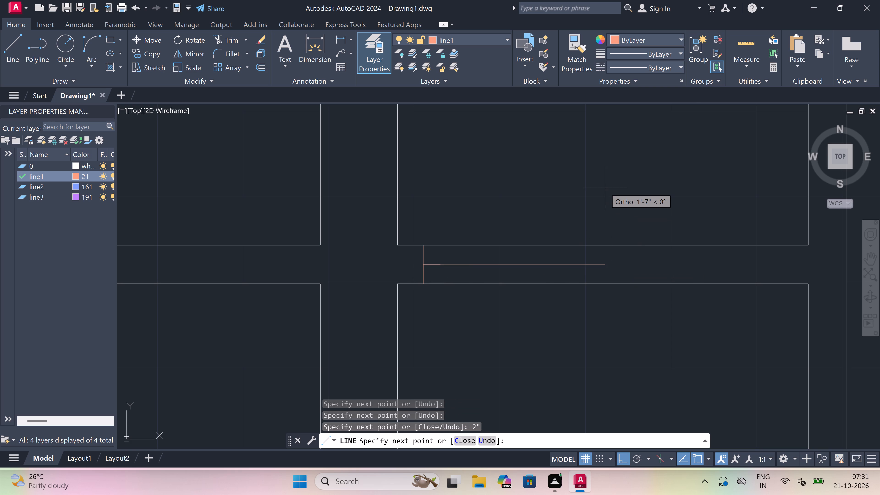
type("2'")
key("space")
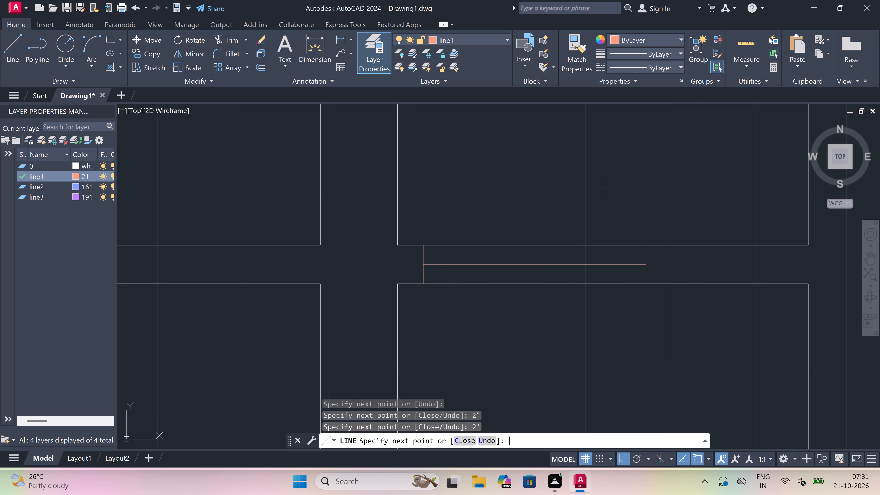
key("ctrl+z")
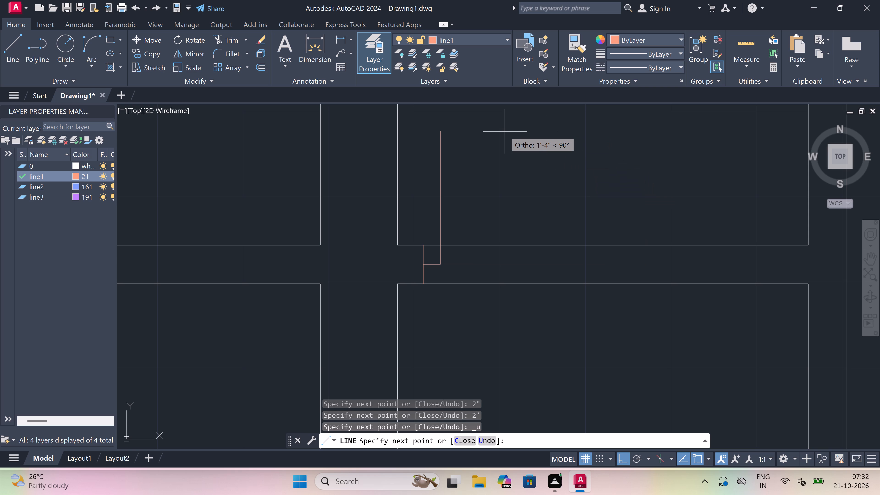
Draw a 2' door leaf upward from the end of the stop.
type("2'")
key("space")
key("Escape")
Draw the opposite jamb line across the short wall, with a 2" stop from its midpoint toward the door leaf.
key("space")
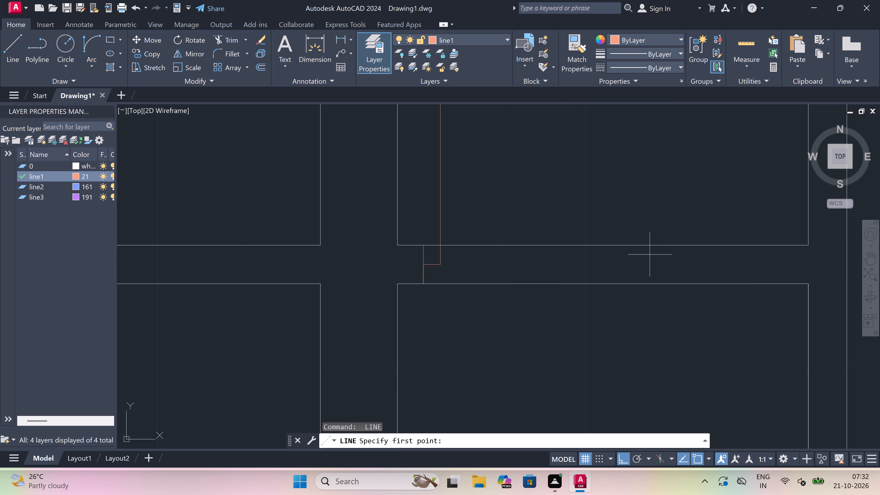
scroll(645, 256, "down", 3)
scroll(646, 236, "up", 1)
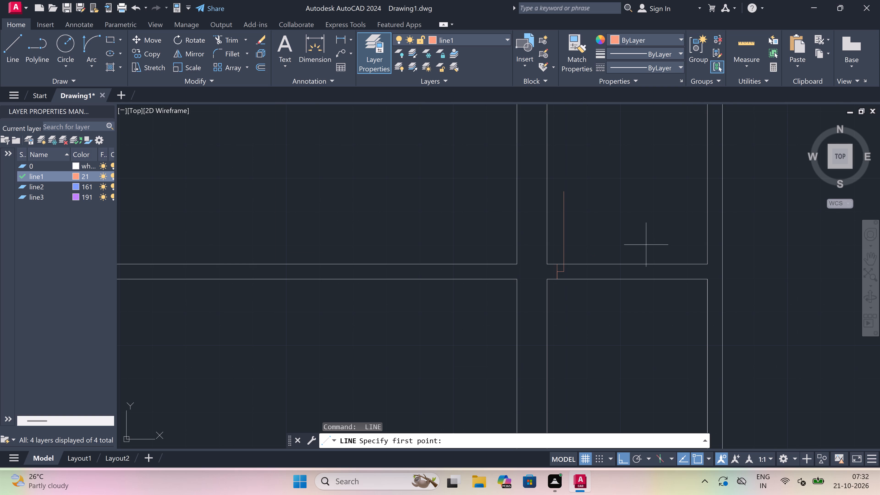
left_click(643, 263)
left_click(641, 280)
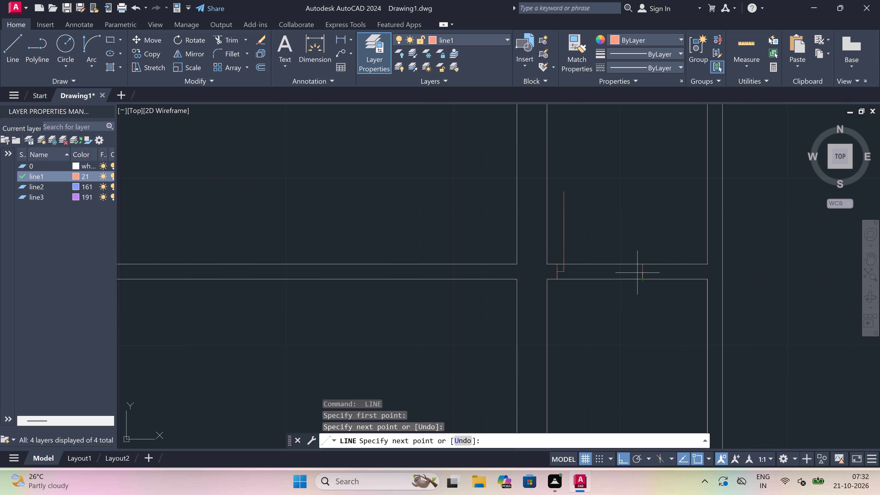
scroll(635, 269, "up", 4)
left_click(664, 278)
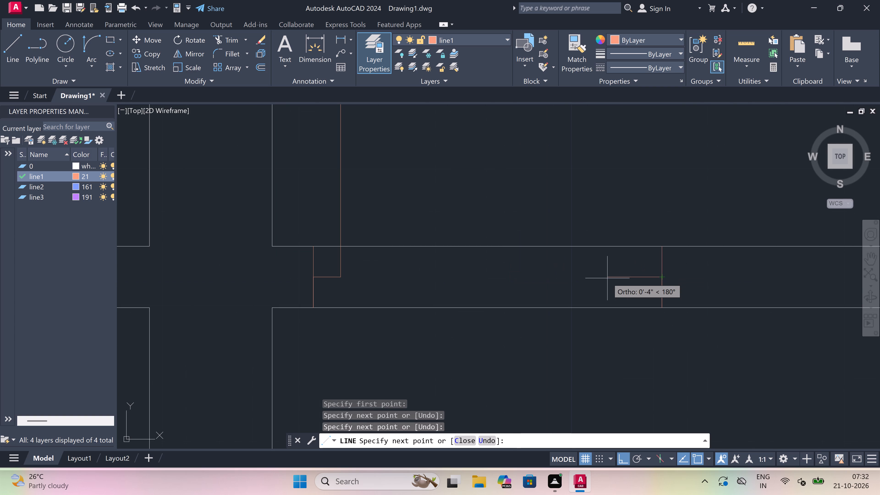
key("2")
key("shift+quotedbl")
key("space")
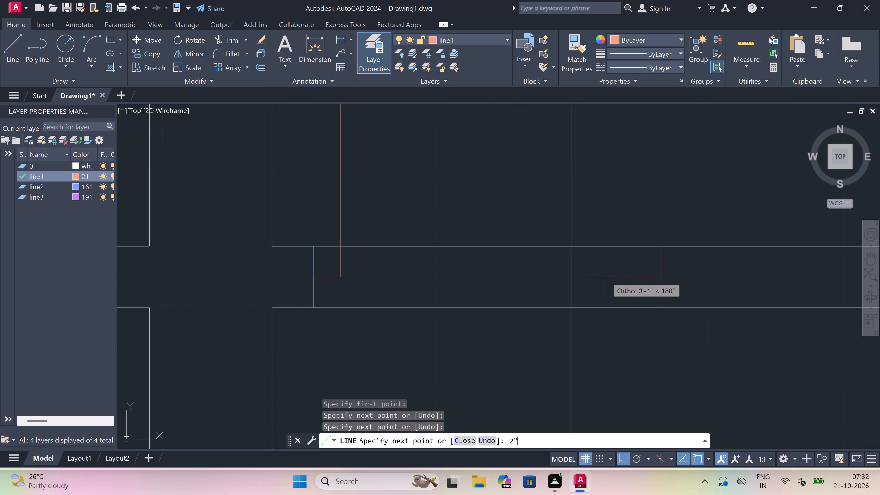
key("Escape")
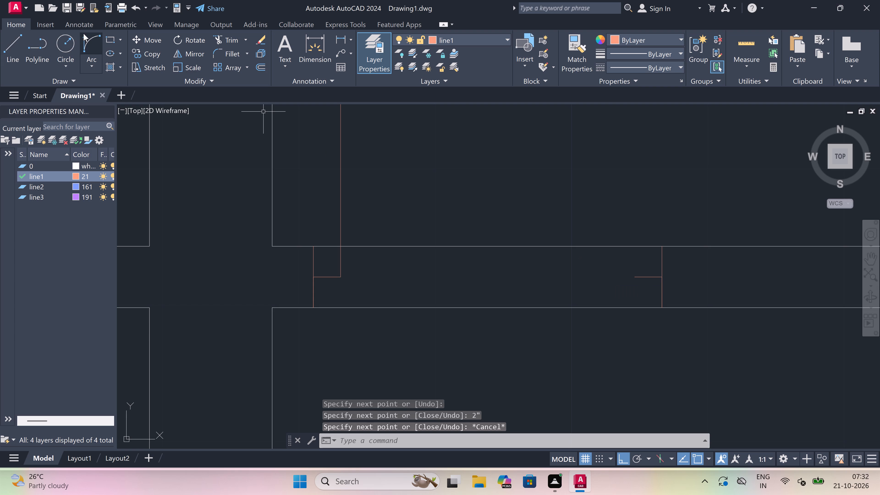
Draw the door swing arc from the upper end of the leaf to the end of the opposite jamb's stop.
left_click(87, 41)
scroll(375, 308, "down", 4)
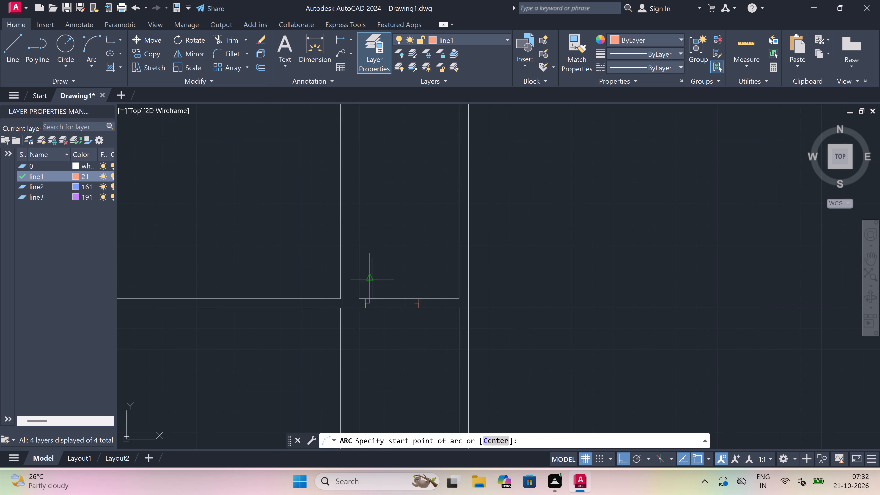
scroll(374, 274, "up", 2)
left_click(361, 216)
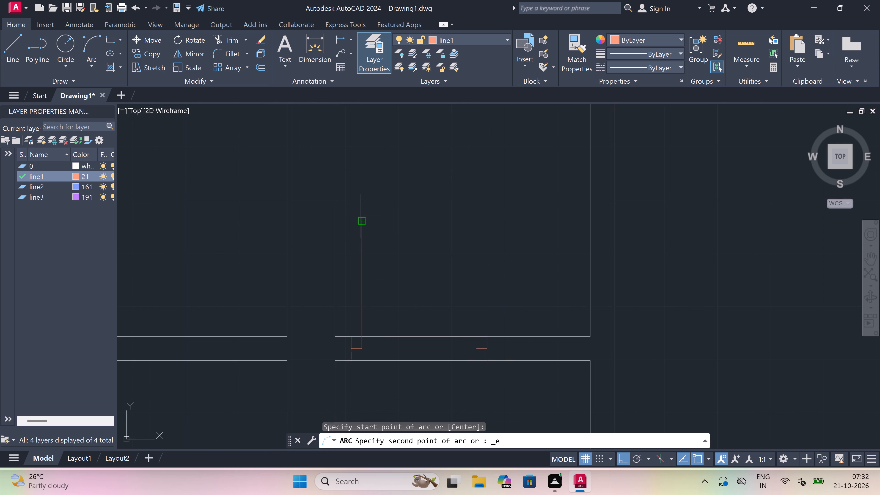
left_click(476, 350)
left_click(488, 300)
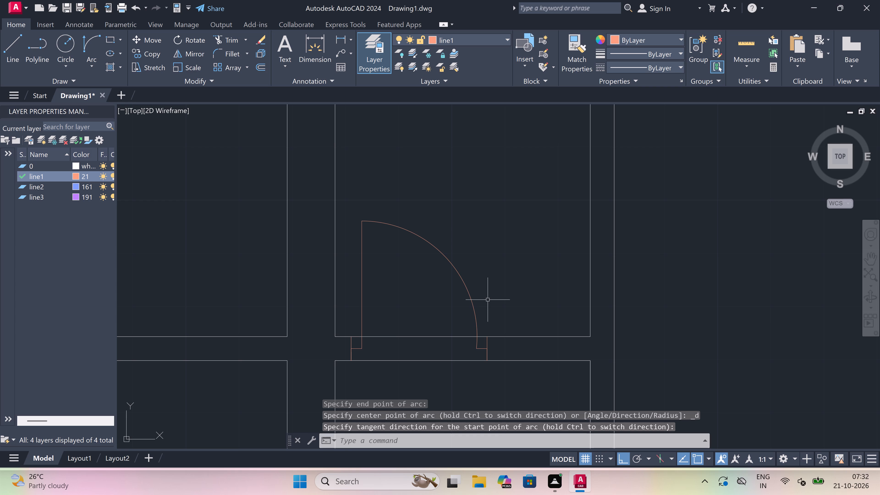
Trim the short wall's two horizontal lines between the jambs to clear the door opening.
type("tr")
key("space")
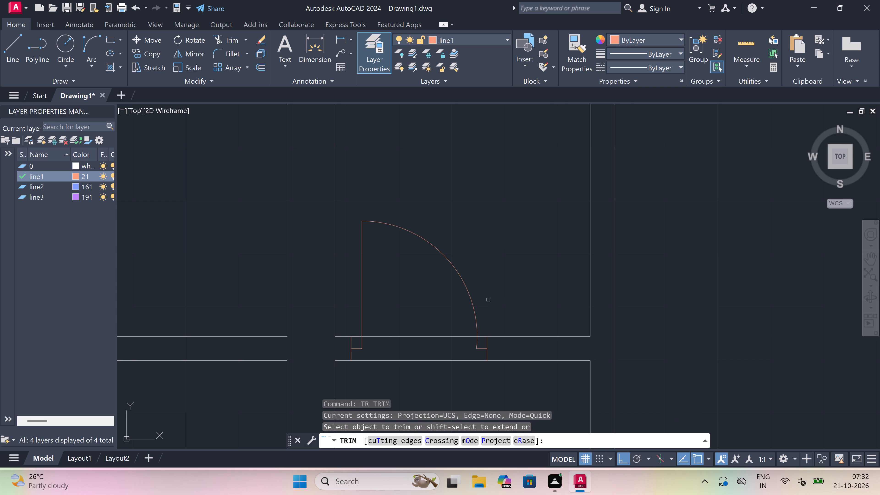
scroll(477, 288, "down", 3)
scroll(460, 306, "up", 2)
left_click(452, 289)
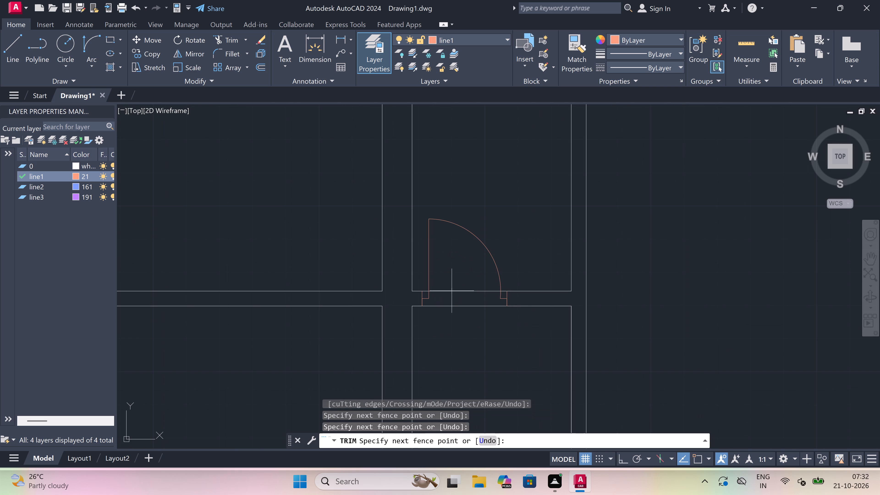
left_click(451, 329)
key("Escape")
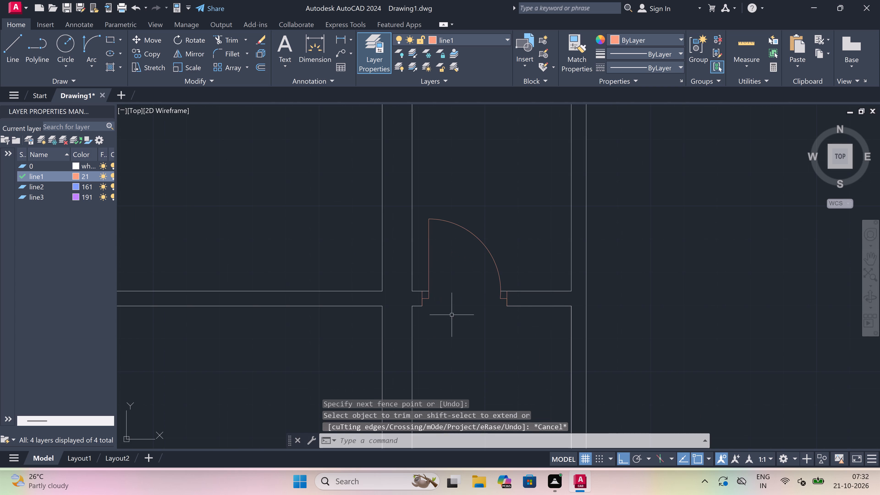
Extend the inner side lines of the narrow top-centre room up to the outermost line of the top wall.
scroll(470, 290, "down", 5)
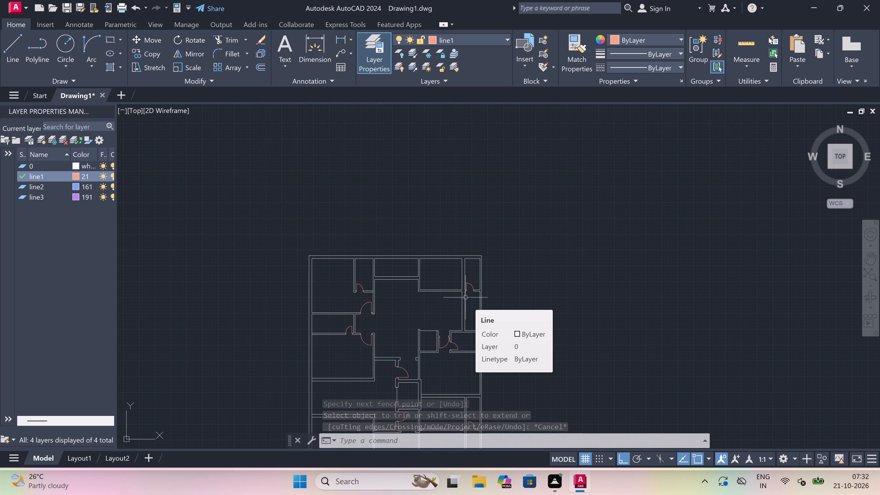
scroll(465, 297, "up", 1)
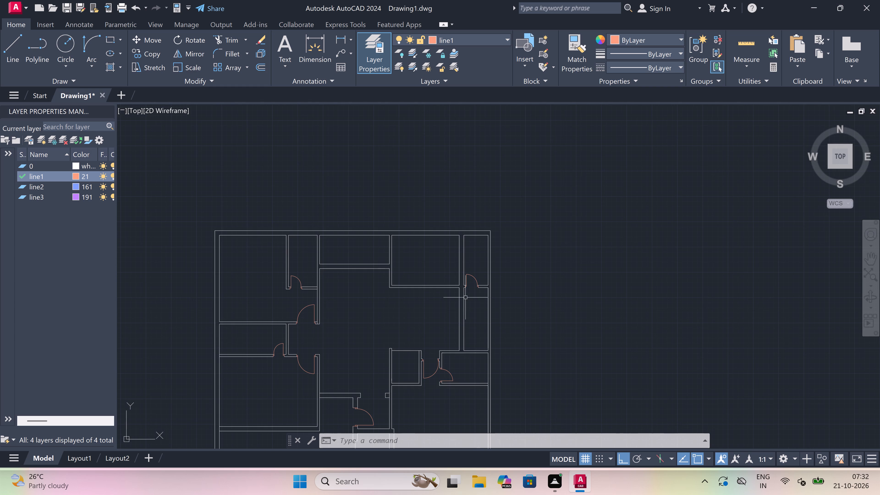
scroll(465, 297, "down", 2)
scroll(421, 294, "up", 2)
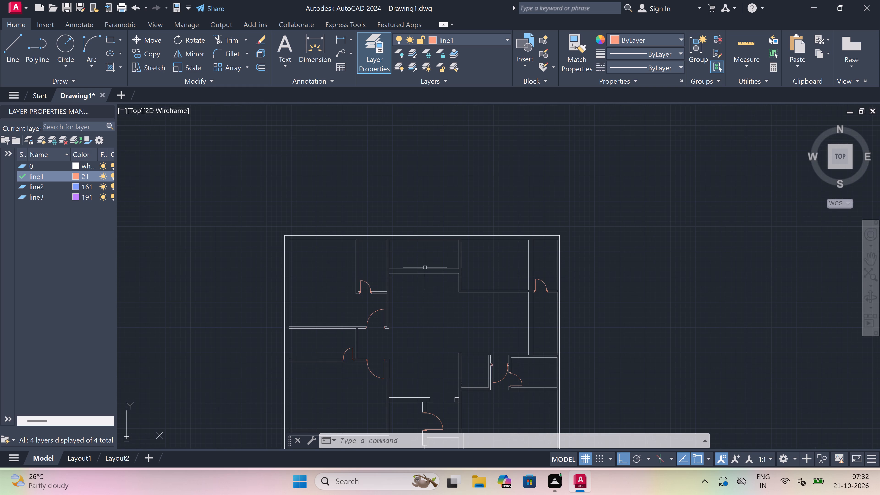
scroll(405, 237, "up", 3)
type("ex")
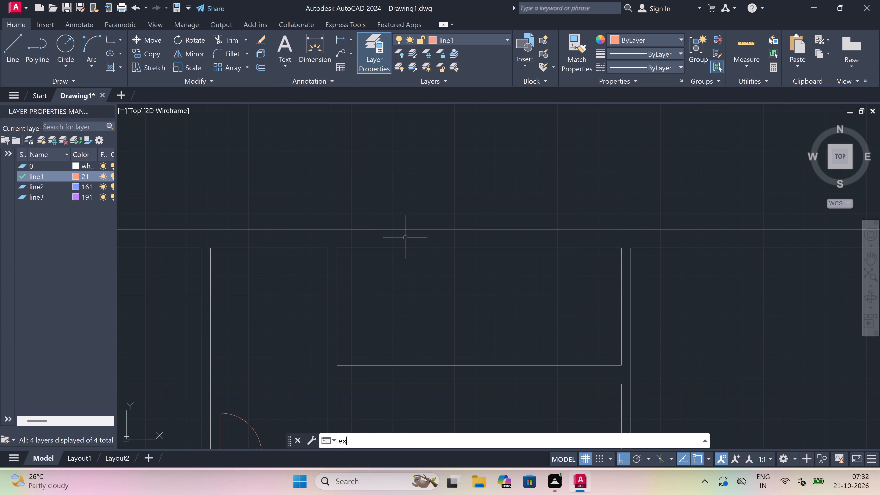
key("space")
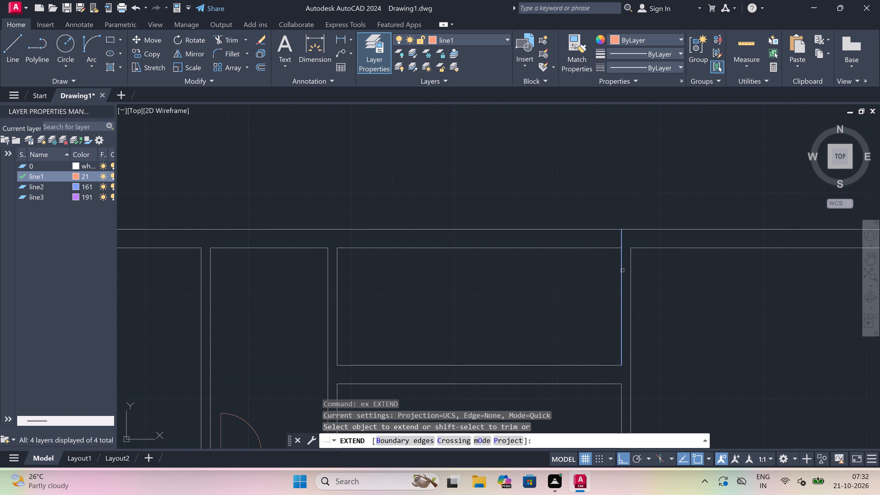
left_click(622, 270)
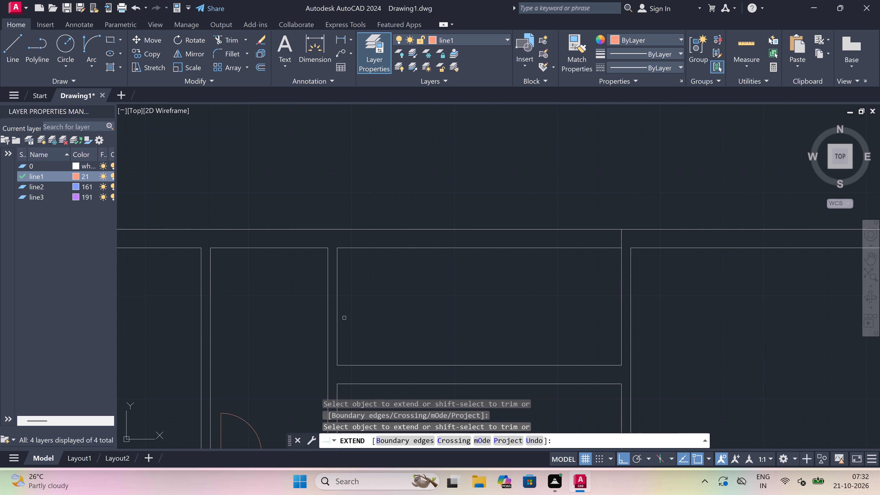
left_click(336, 312)
left_click(335, 298)
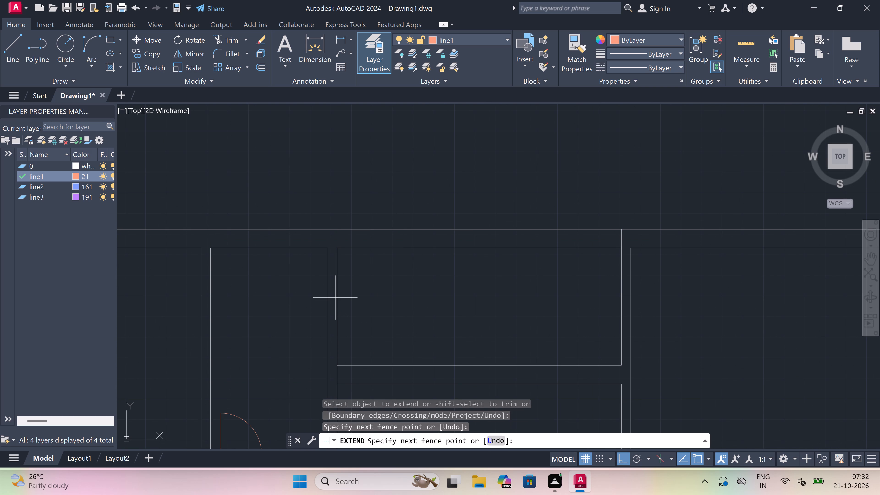
left_click(344, 289)
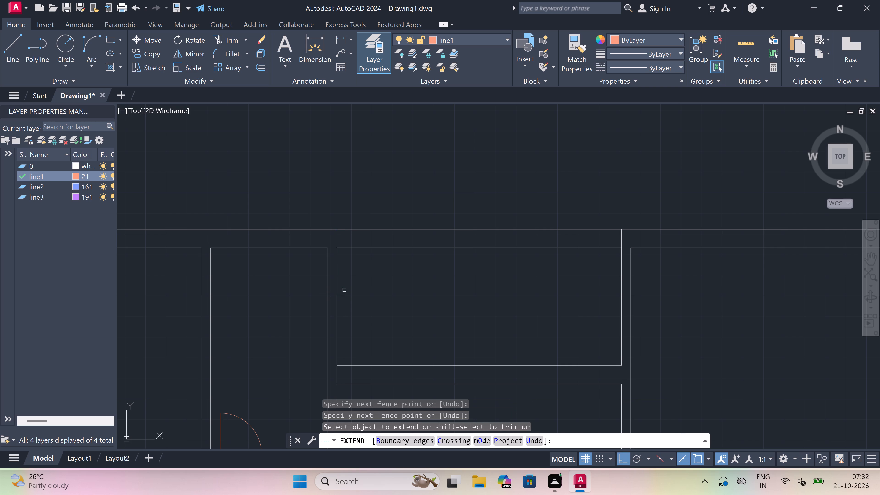
key("Escape")
Trim the left side line between the lower wall's two faces and the top wall's inner line across the narrow top-centre room.
type("tr")
key("space")
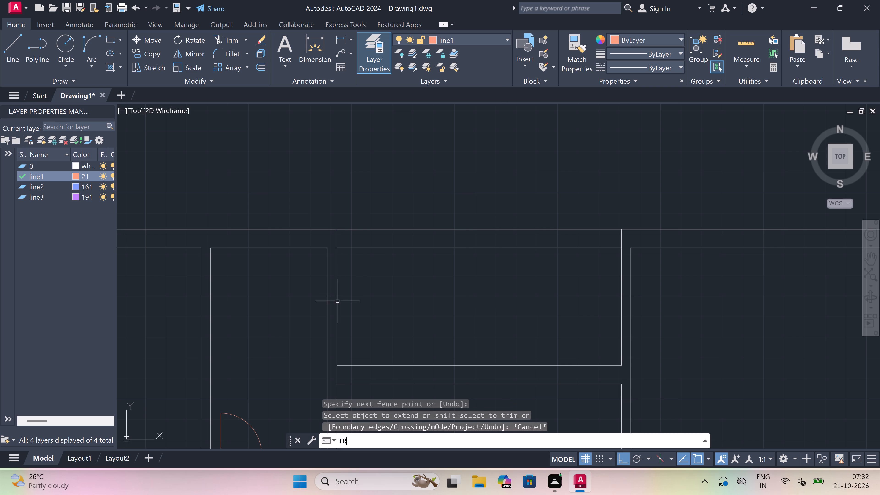
left_click(337, 371)
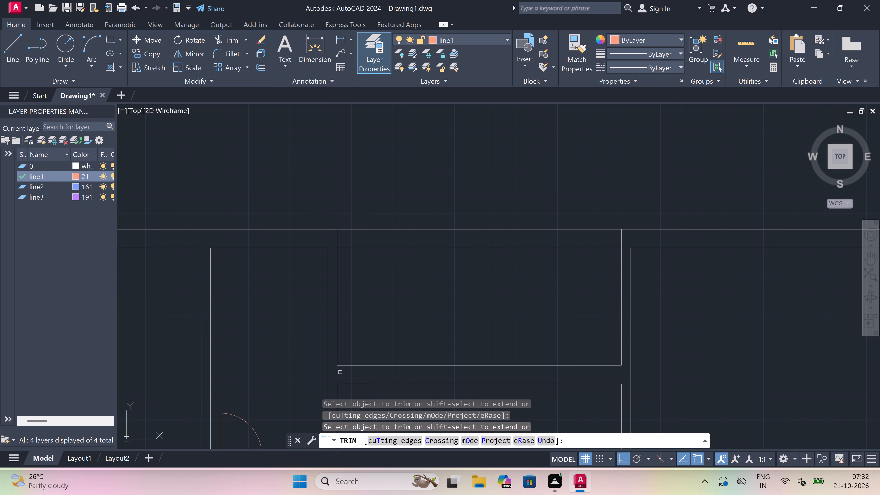
left_click(432, 248)
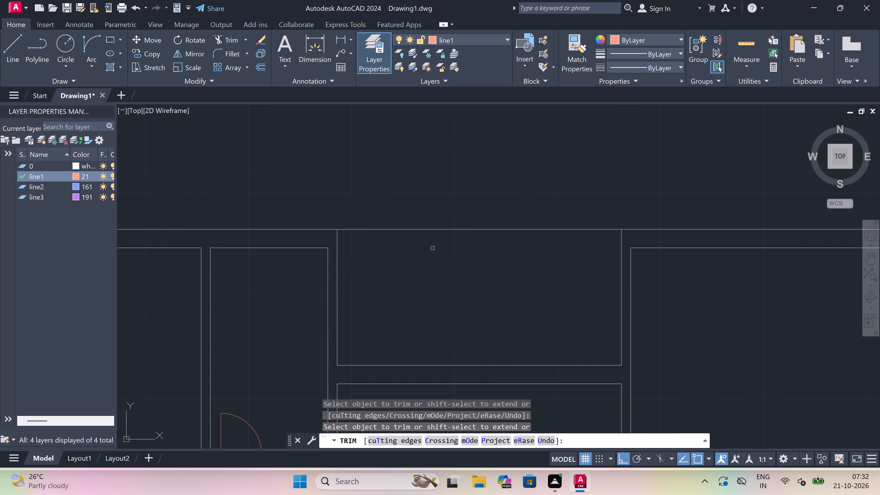
key("Escape")
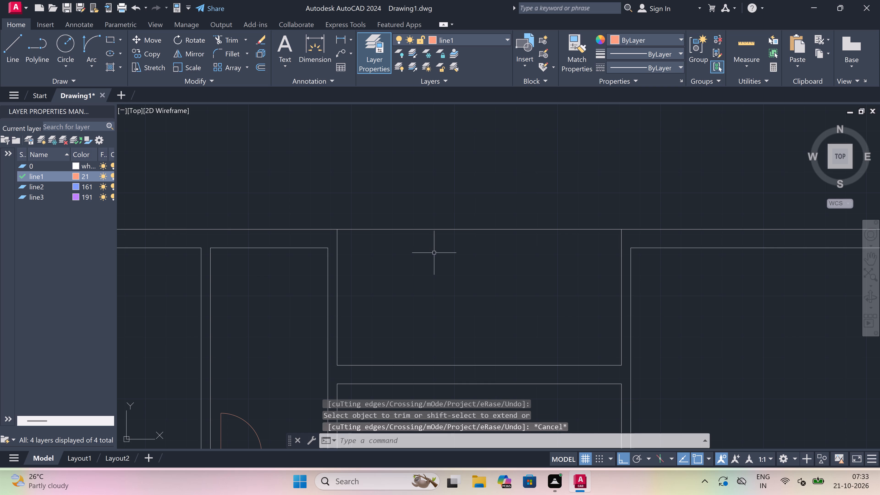
Draw a jamb line across the wall below the large lower-left room near its right corner, with a 2" stop and a 3' leaf upward.
scroll(439, 257, "down", 4)
scroll(492, 251, "down", 2)
scroll(480, 319, "up", 2)
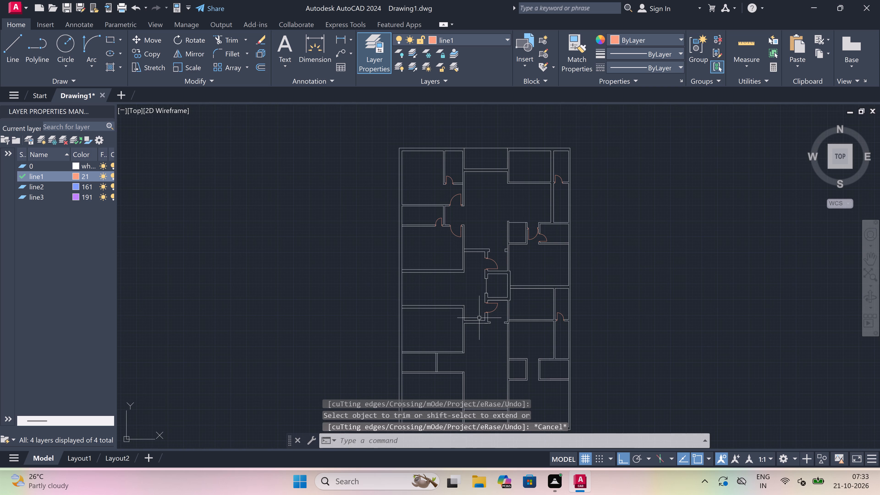
type("l")
key("space")
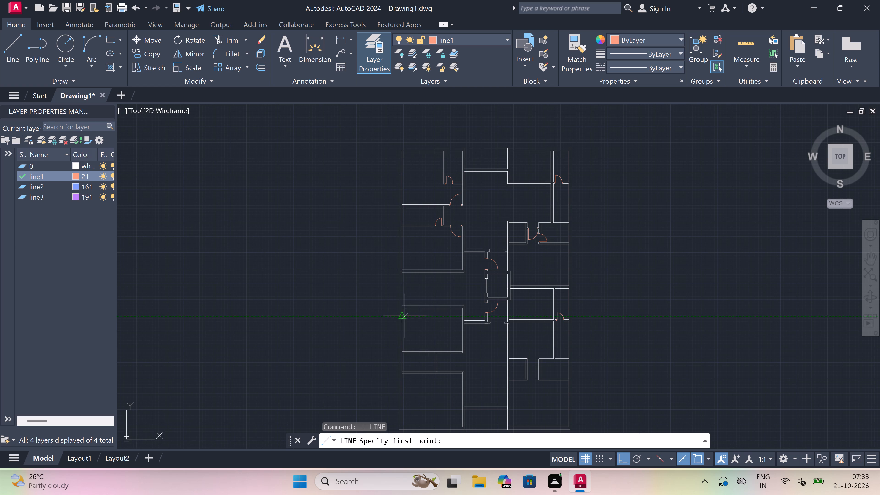
scroll(448, 366, "up", 3)
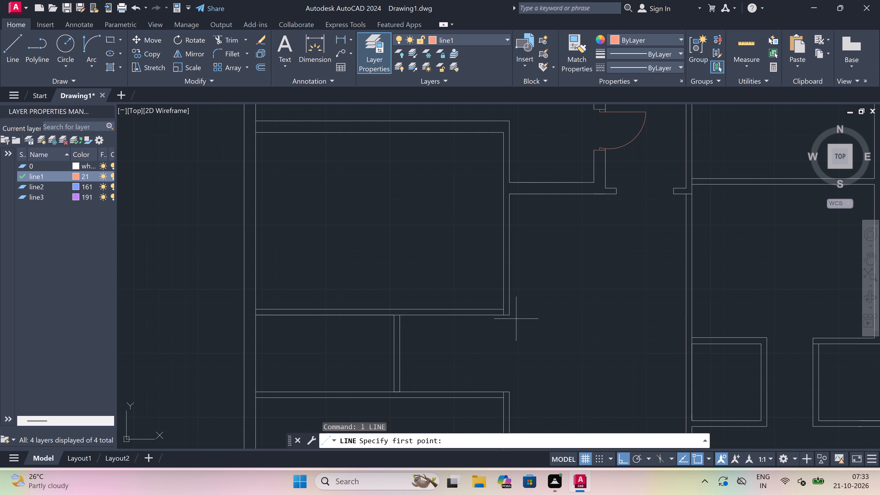
scroll(483, 300, "up", 3)
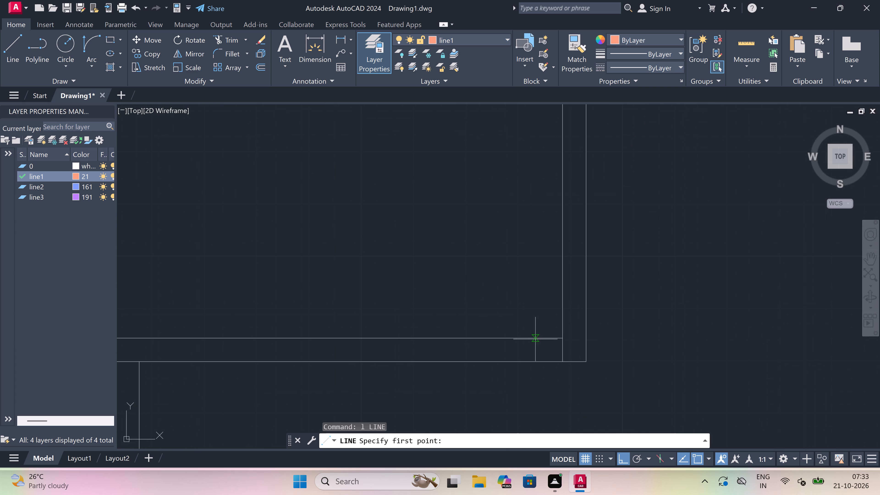
left_click(536, 339)
left_click(534, 361)
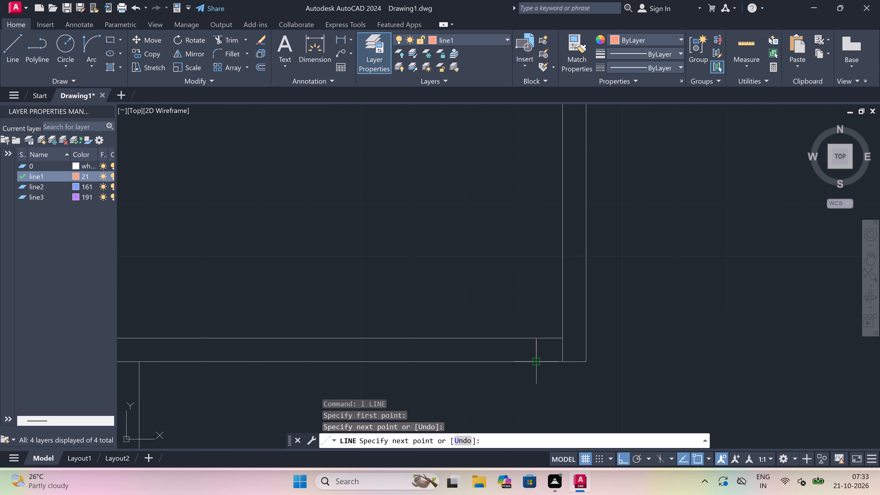
left_click_drag(531, 347, 528, 344)
key("2")
key("shift+quotedbl")
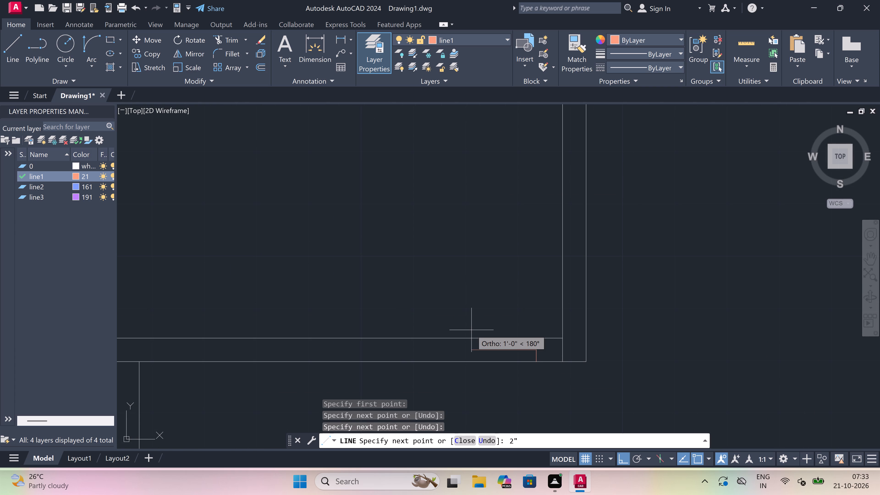
key("space")
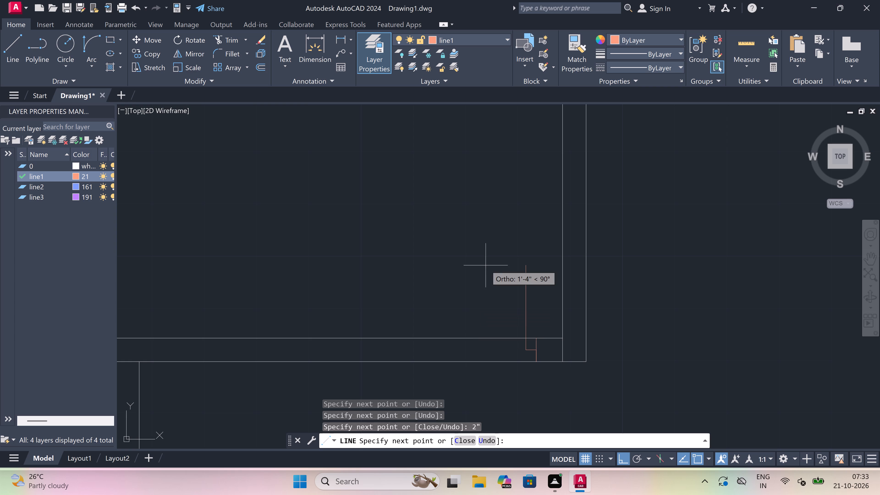
key("3")
type("'")
key("space")
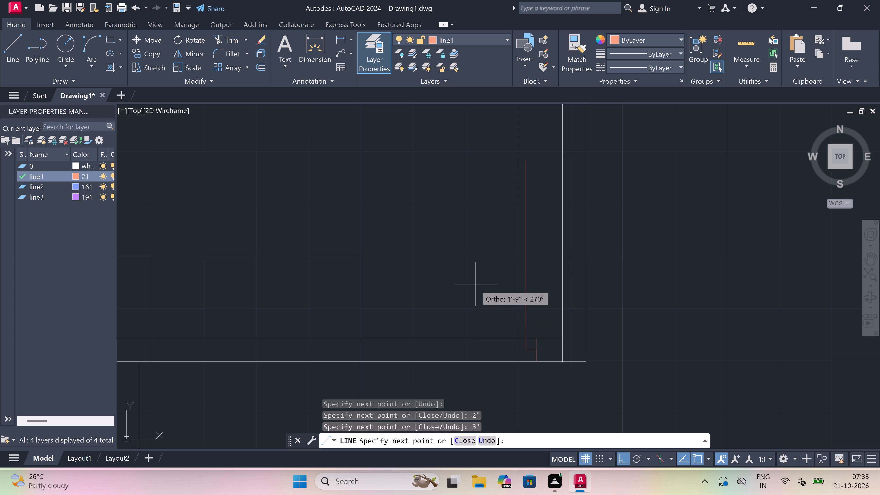
key("Escape")
Draw the opposite jamb across the same wall, with a 2" stop from its midpoint toward the leaf.
key("space")
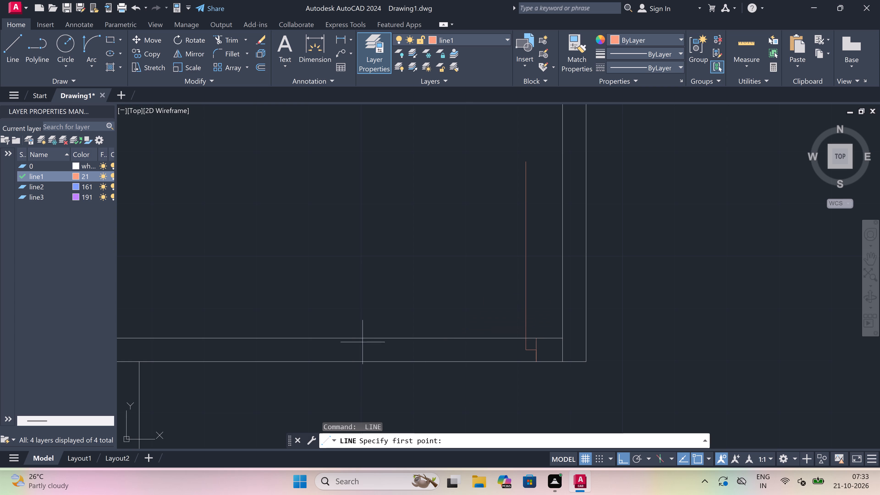
left_click(367, 343)
left_click(365, 360)
left_click(366, 347)
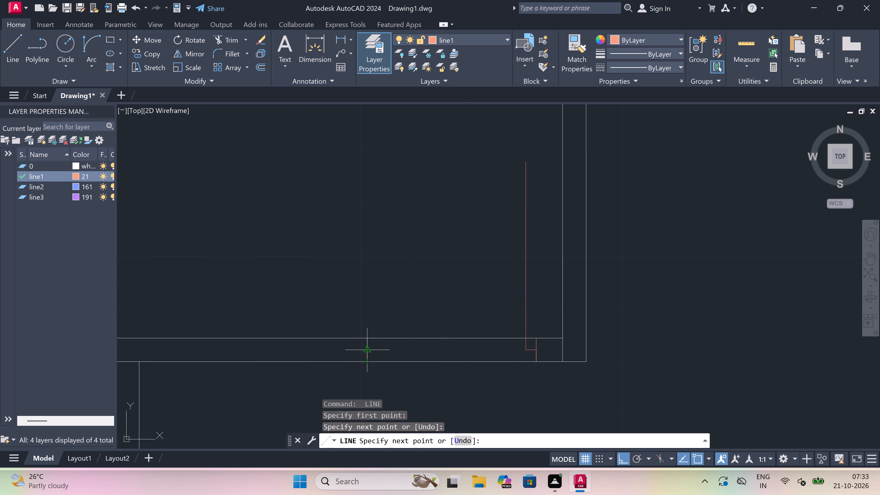
key("2")
key("shift+quotedbl")
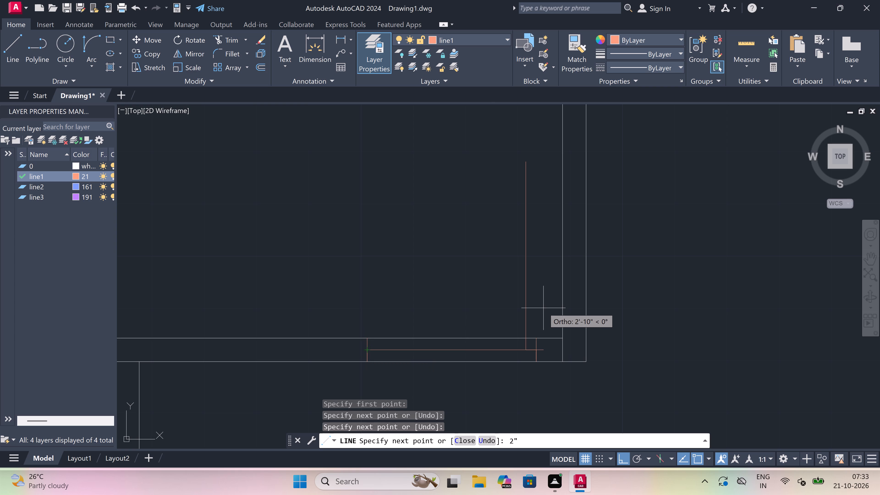
key("space")
key("Escape")
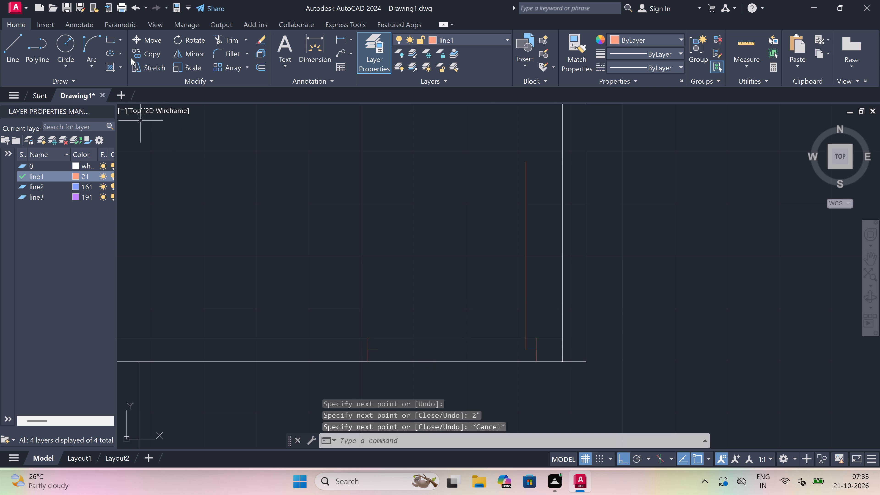
Draw the door swing arc from the upper end of the leaf to the opposite jamb's stop.
left_click(92, 35)
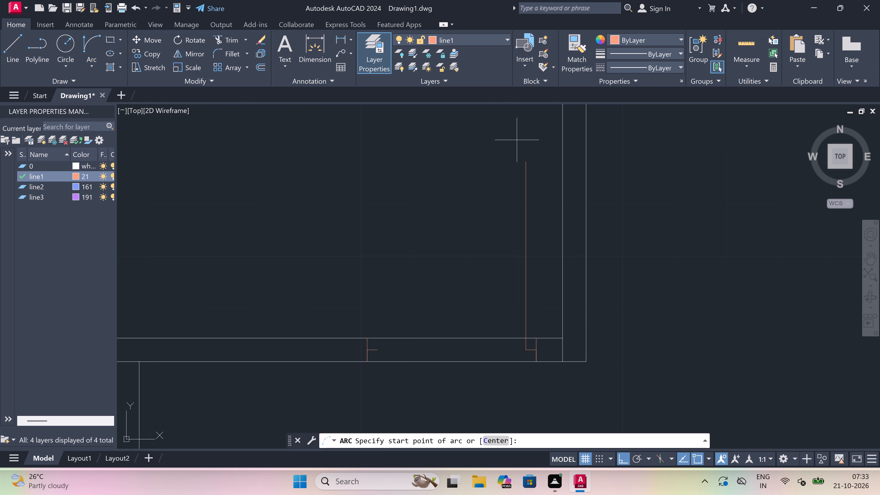
left_click_drag(527, 165, 526, 167)
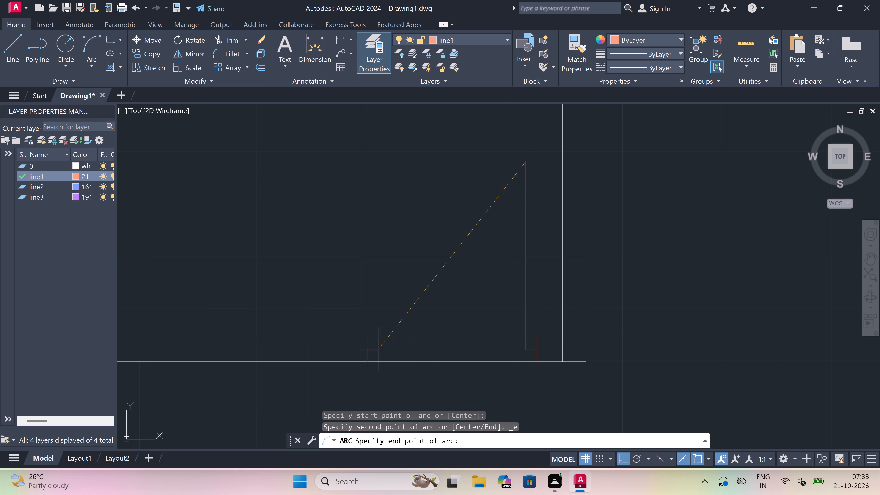
left_click(374, 351)
left_click(365, 311)
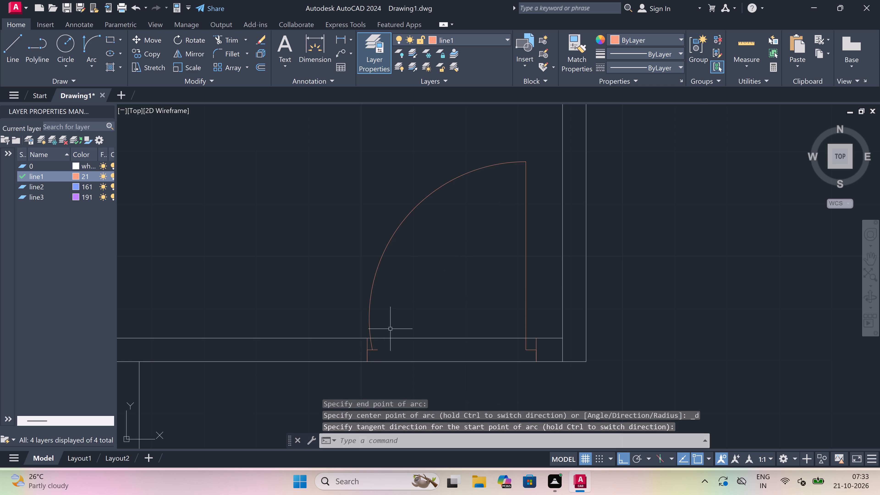
Trim the wall's two horizontal lines between the jambs to clear the door opening.
key("t")
key("r")
key("space")
left_click_drag(443, 316, 445, 316)
left_click_drag(410, 428, 410, 425)
scroll(378, 358, "up", 2)
left_click(371, 393)
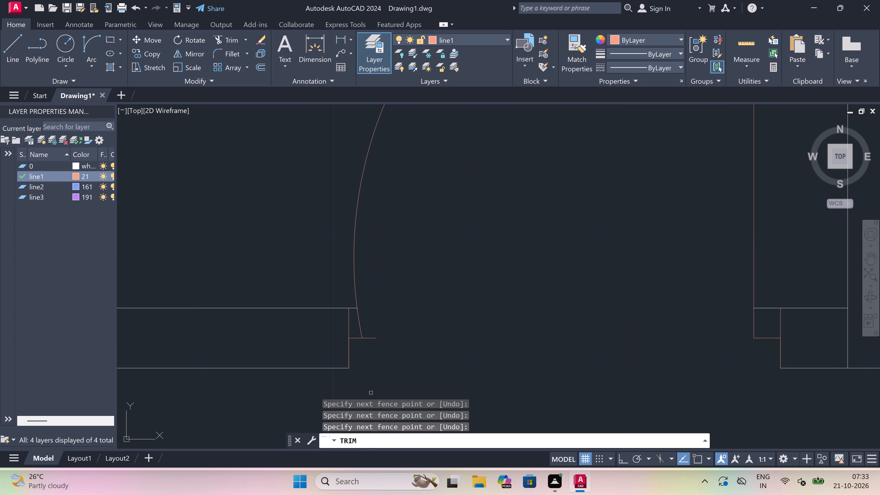
Trim the part of the opposite jamb's stop that projects beyond the swing arc.
scroll(363, 358, "up", 4)
left_click(365, 350)
left_click(432, 168)
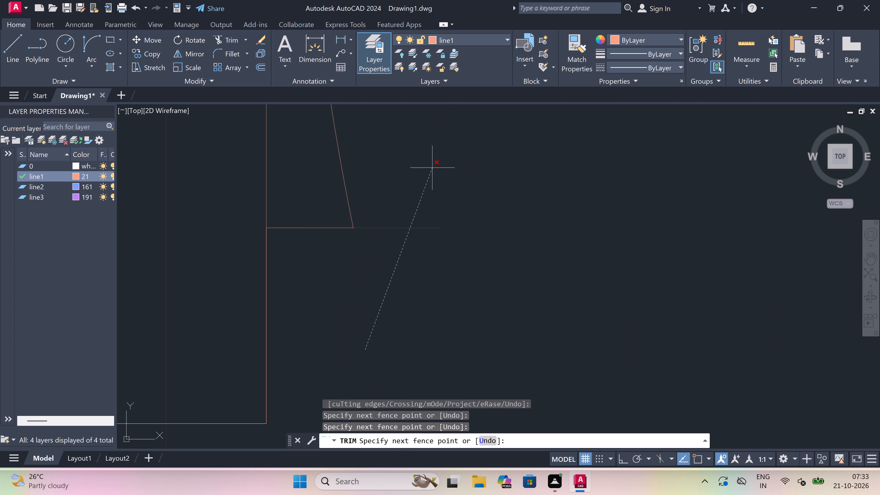
scroll(414, 263, "down", 10)
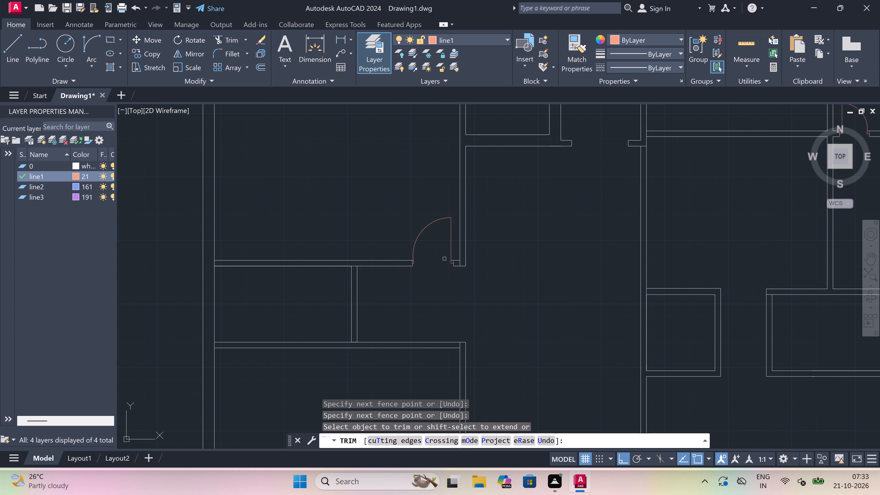
Trim the inner vertical wall line across the short wall end beside the door's hinge jamb.
scroll(460, 265, "up", 7)
left_click_drag(331, 239, 336, 238)
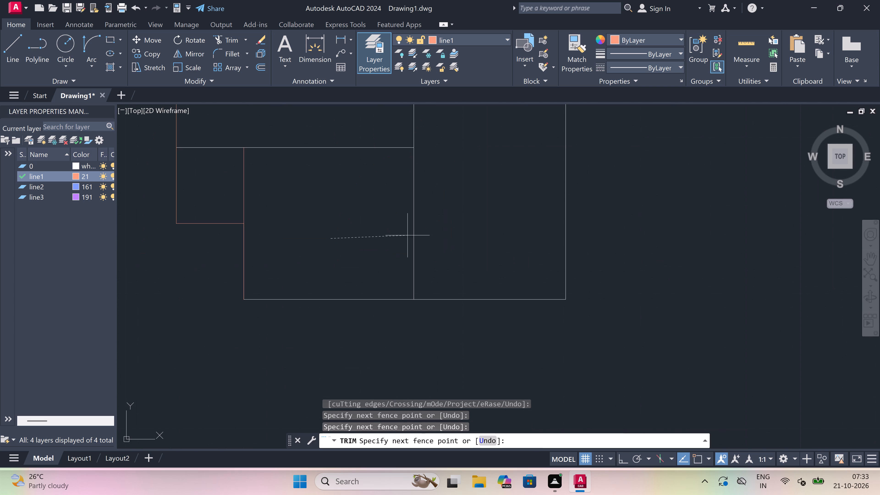
left_click(463, 235)
Trim the horizontal wall lines between the faces of the short vertical partition below, at its upper and lower junctions.
scroll(464, 235, "down", 8)
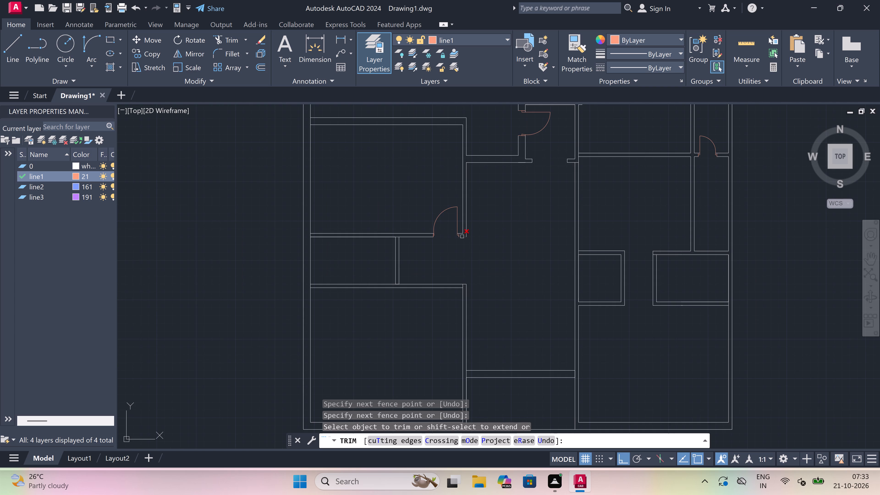
scroll(385, 241, "up", 2)
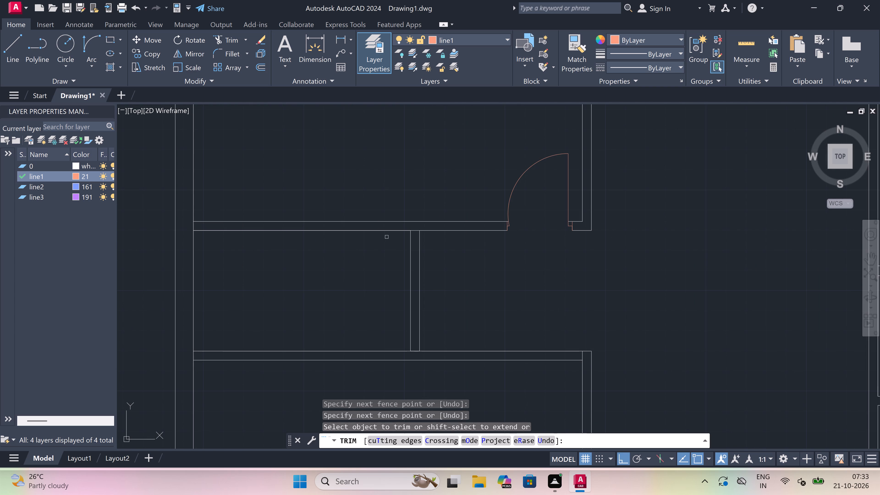
scroll(423, 219, "up", 2)
left_click(403, 240)
scroll(403, 240, "down", 4)
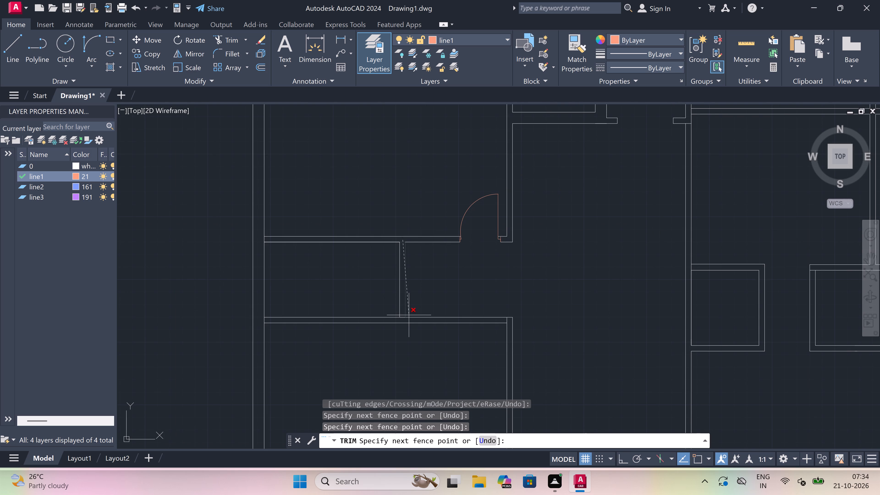
scroll(409, 315, "up", 3)
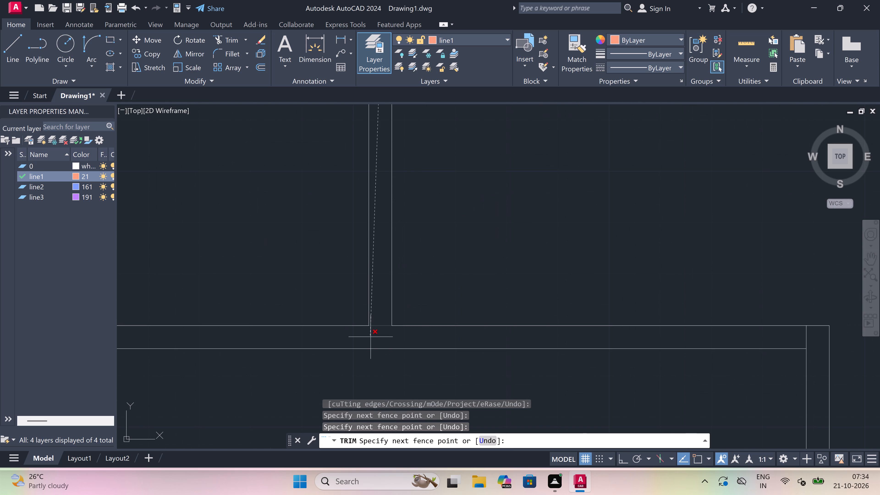
left_click(375, 337)
key("Escape")
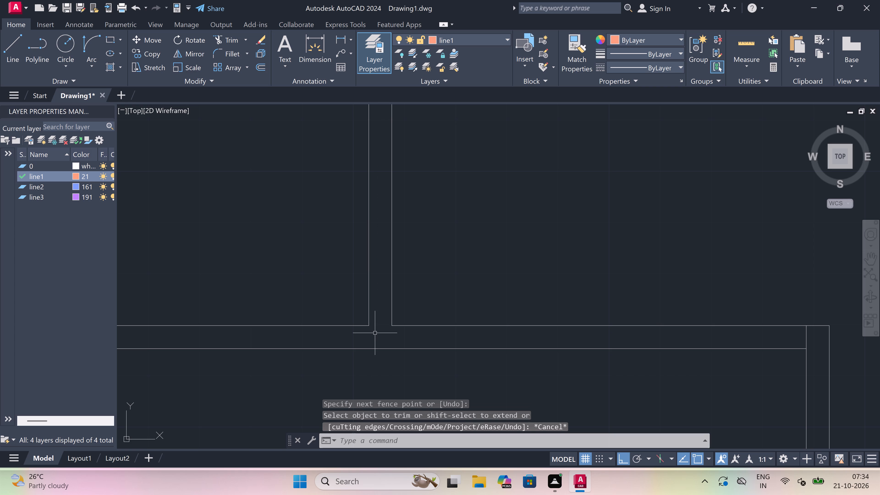
Draw a jamb line across the same horizontal wall just left of the partition, with a 2" stop and a 2' leaf downward.
key("l")
key("space")
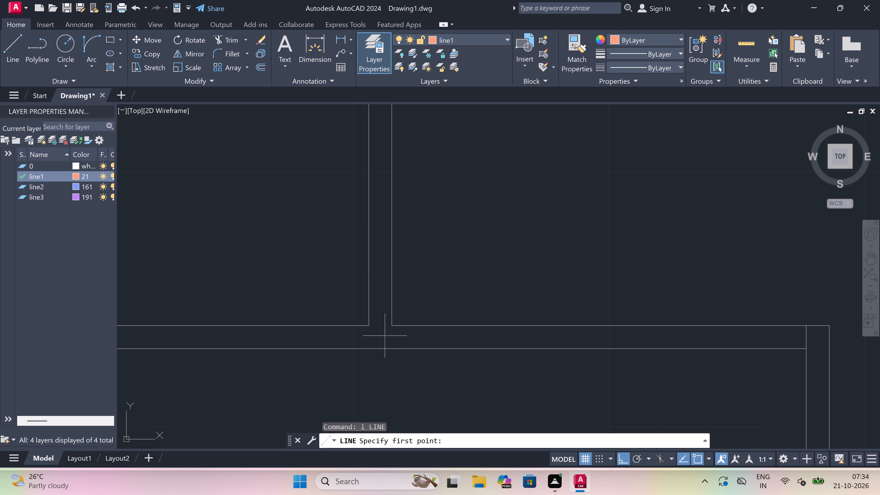
scroll(421, 345, "down", 3)
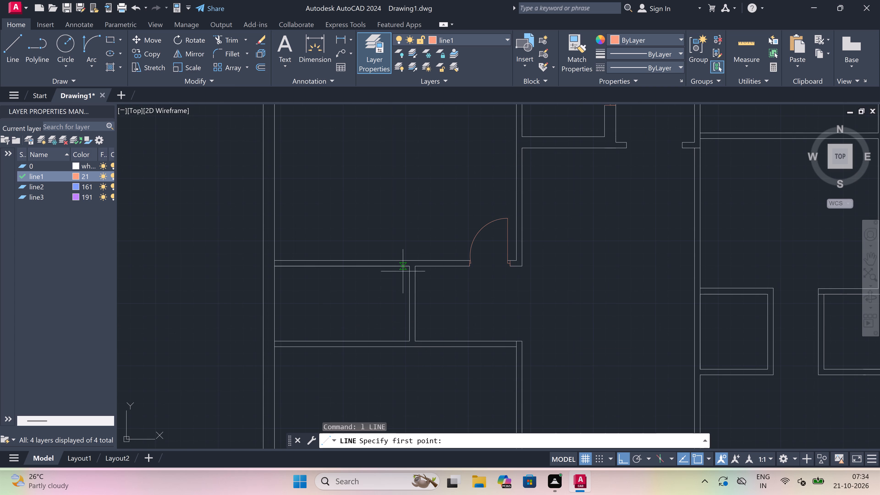
scroll(400, 257, "up", 3)
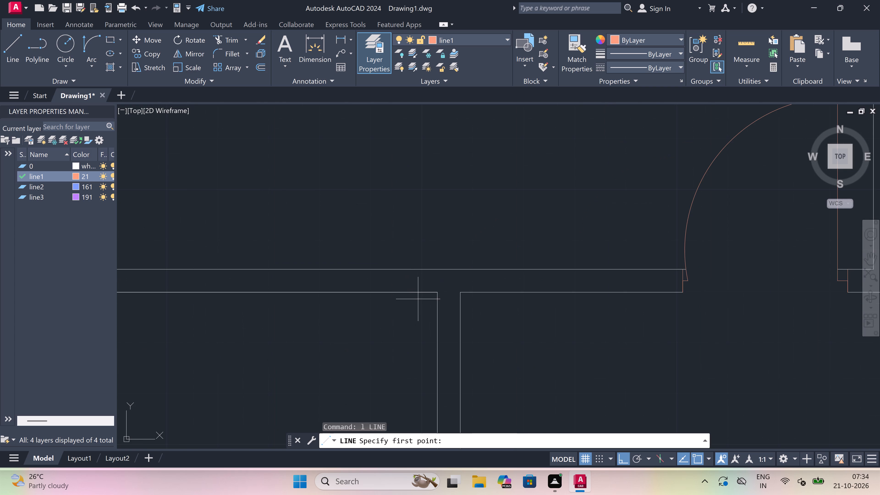
left_click(418, 291)
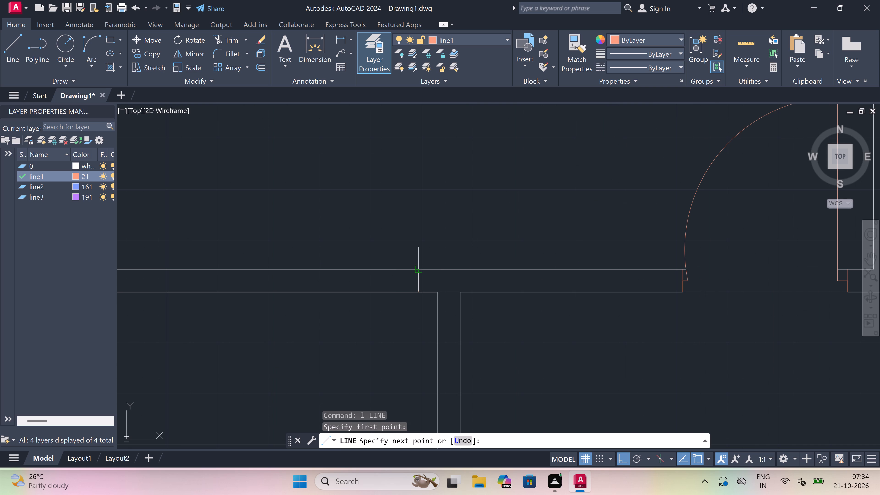
left_click(416, 270)
left_click(417, 283)
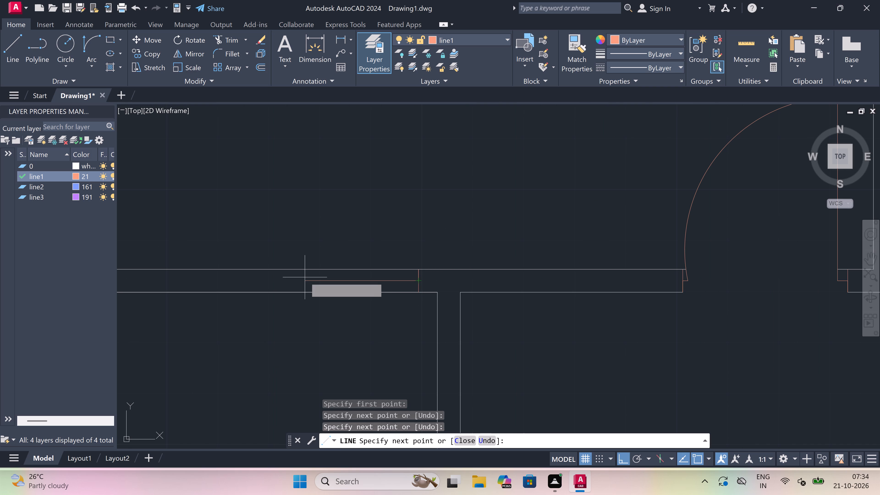
key("2")
key("shift+quotedbl")
key("space")
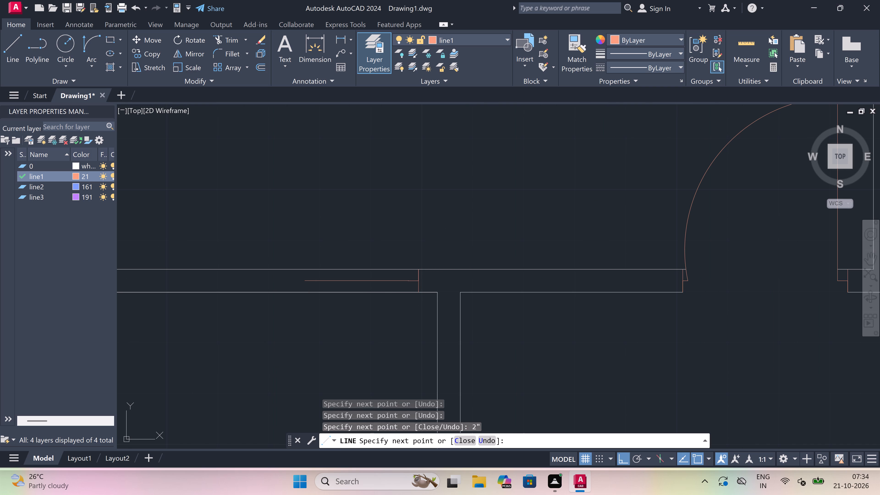
scroll(347, 281, "down", 4)
scroll(350, 310, "up", 4)
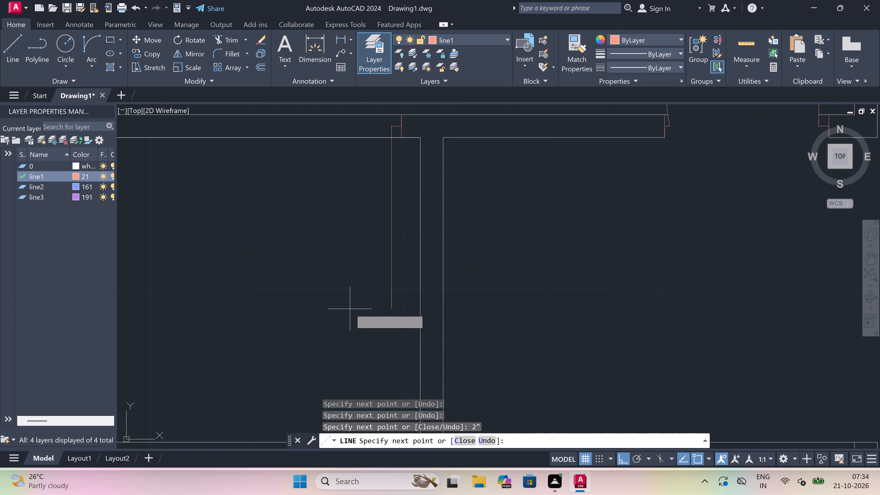
key("2")
key("apostrophe")
key("space")
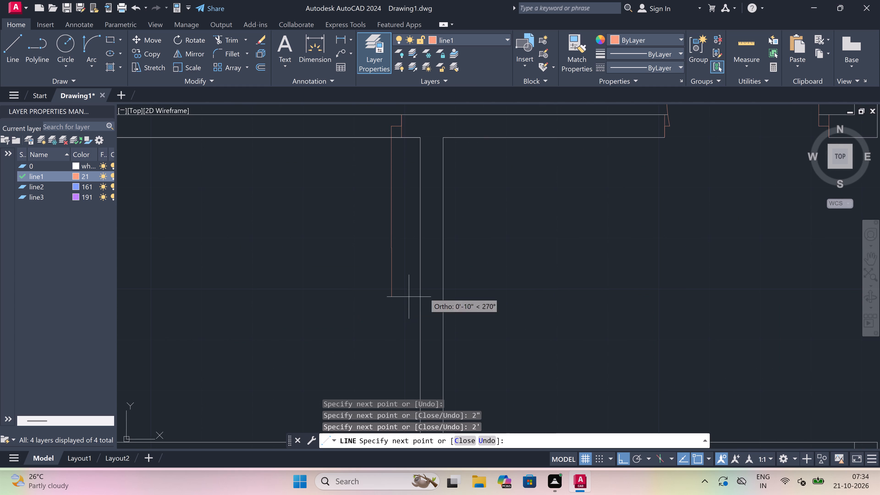
key("Escape")
Draw the opposite jamb line across the horizontal wall to the left of the 2' leaf, with a 2" stop toward the leaf.
scroll(573, 291, "down", 3)
scroll(443, 275, "up", 2)
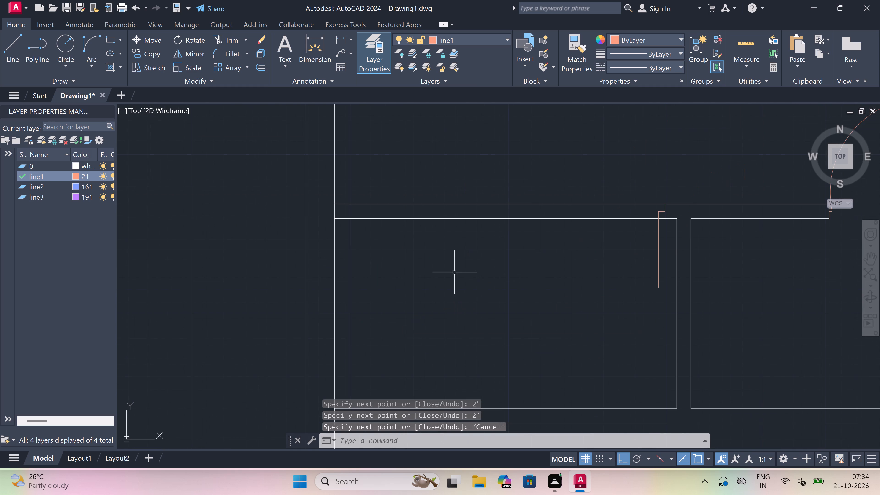
key("space")
scroll(591, 214, "up", 1)
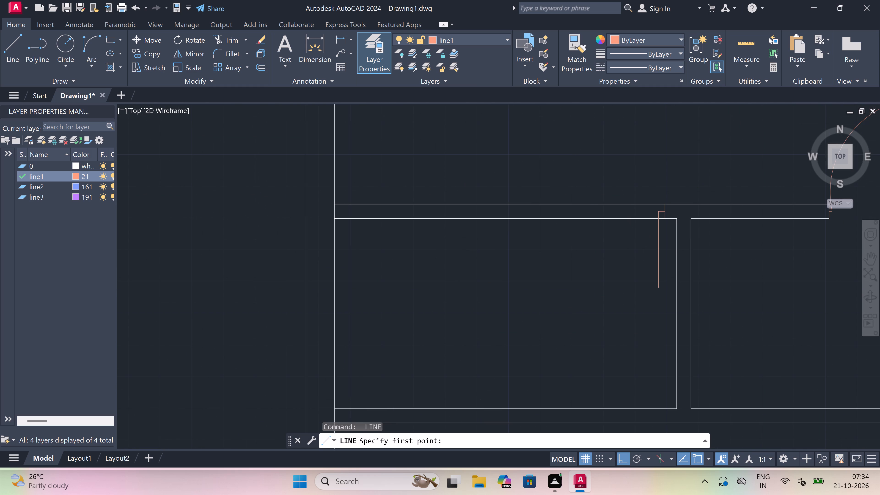
left_click(590, 224)
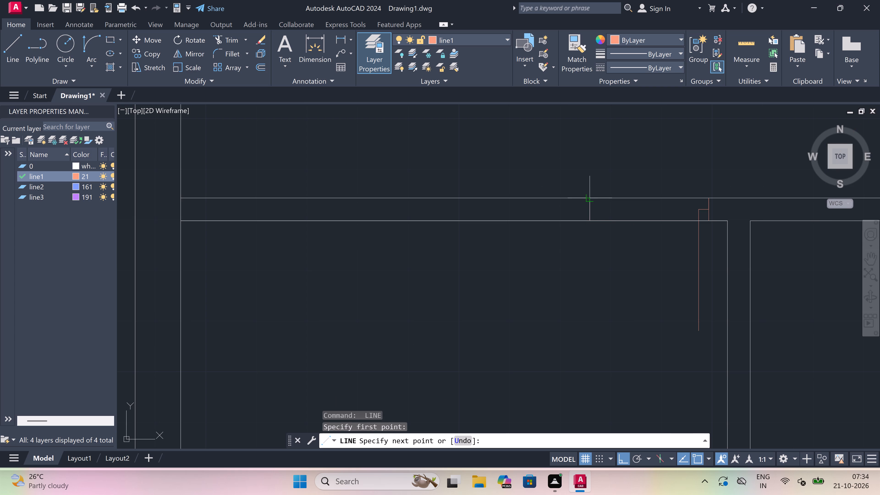
left_click(588, 201)
left_click(588, 214)
key("1")
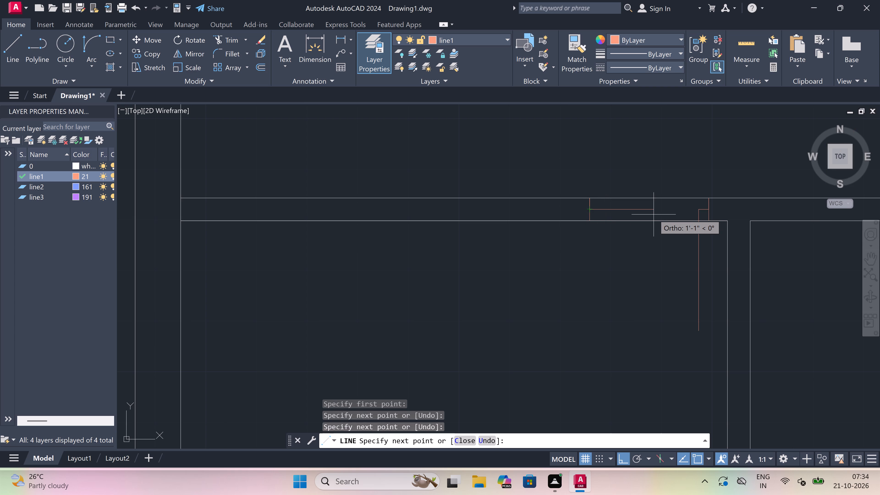
key("BackSpace")
key("2")
key("shift+quotedbl")
key("space")
key("Escape")
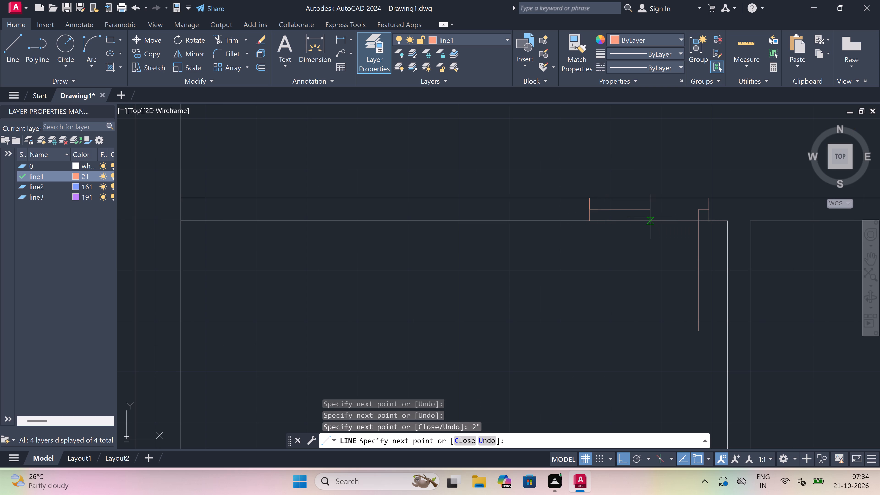
Draw the door's swing arc from the free end of the 2' leaf to the end of the opposite jamb's stop.
left_click(83, 39)
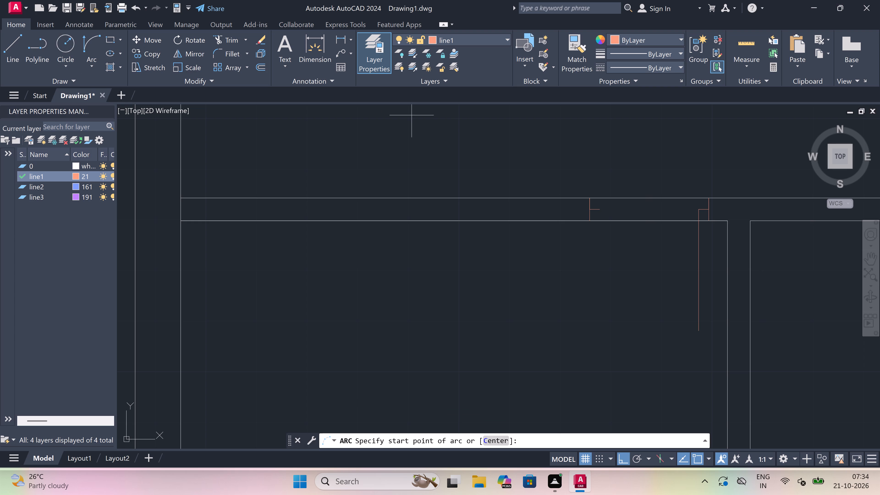
left_click(694, 329)
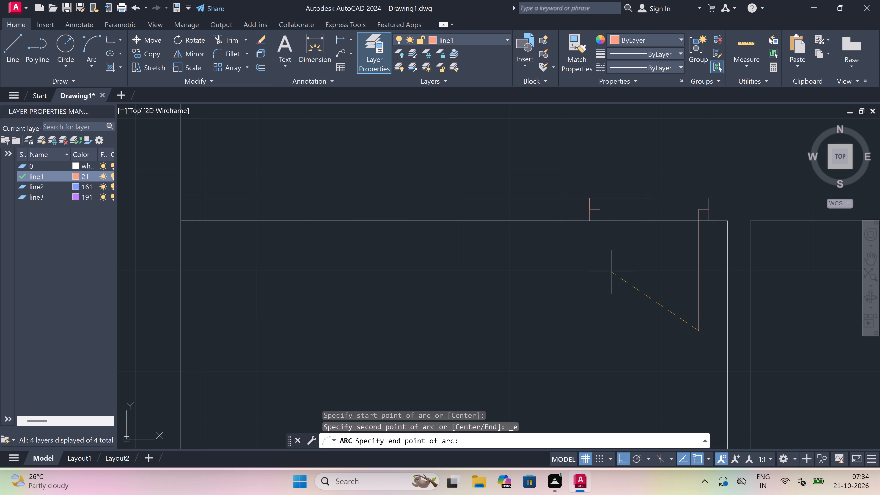
left_click(602, 212)
left_click(525, 295)
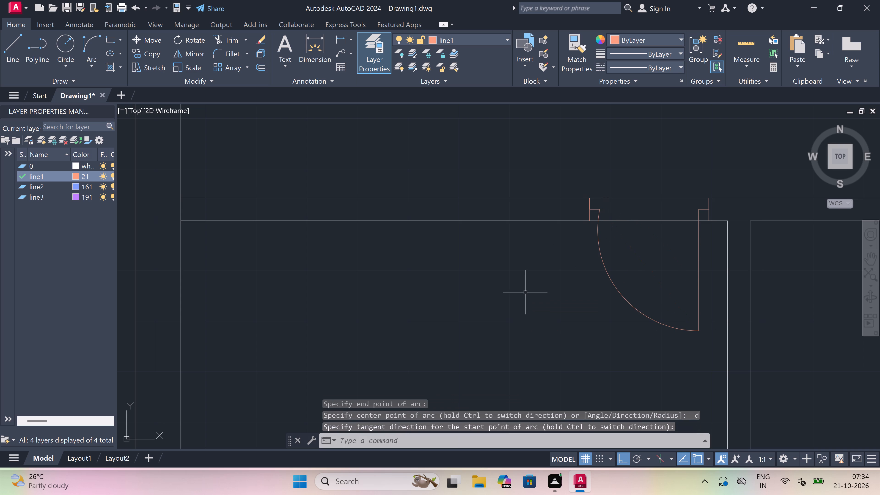
Trim both horizontal wall lines between the jambs to open the 2' doorway.
type("tr")
key("space")
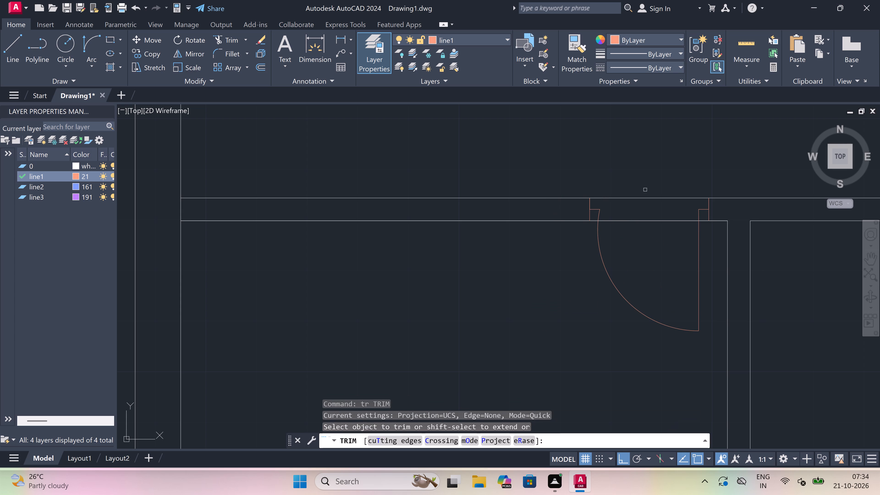
left_click(648, 187)
left_click(658, 257)
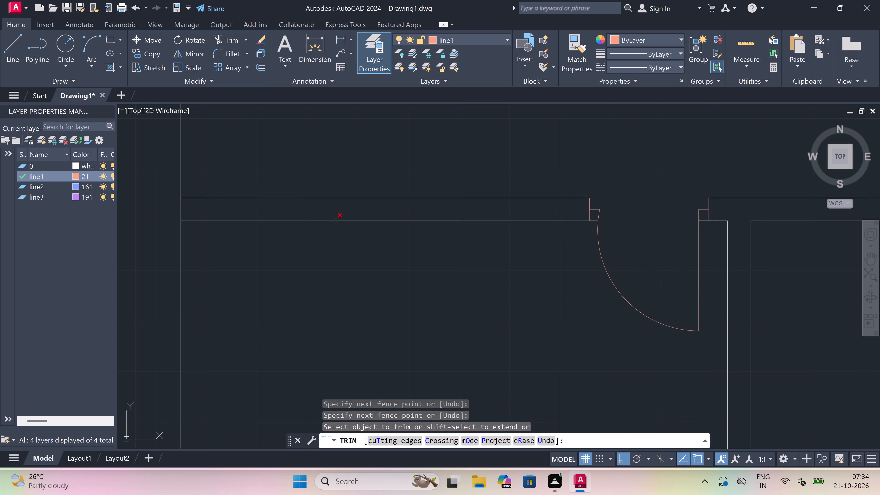
Trim the outer wall's inner face line across the left end of the horizontal wall containing the new door.
left_click(167, 208)
left_click(215, 214)
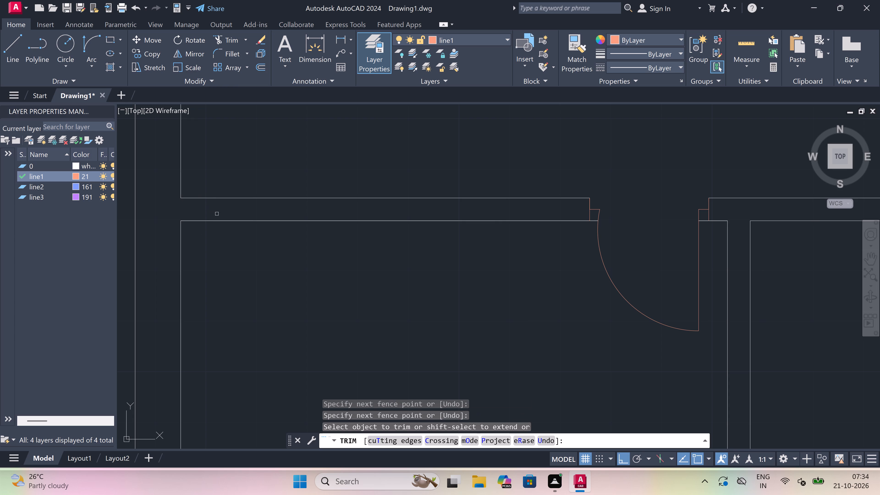
scroll(377, 222, "down", 5)
key("Escape")
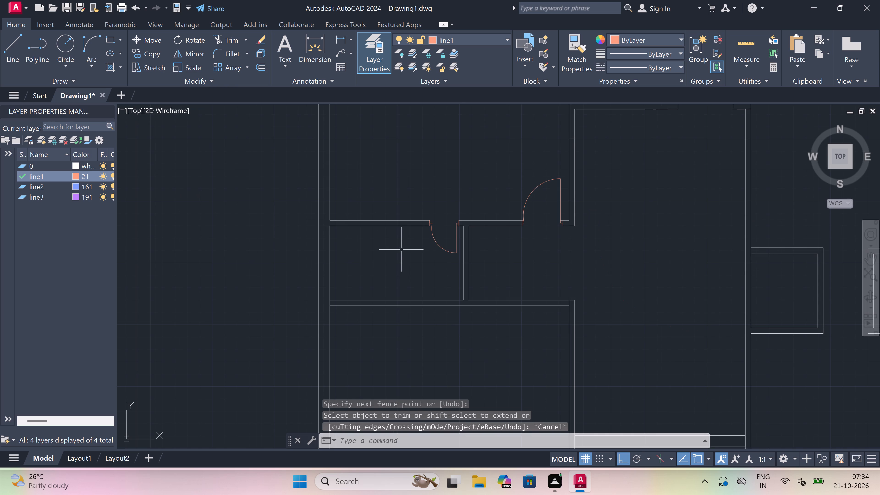
Trim the inner vertical line crossing the wall thickness at the upper-right corner of the lower-left room.
scroll(511, 258, "down", 4)
scroll(515, 272, "up", 3)
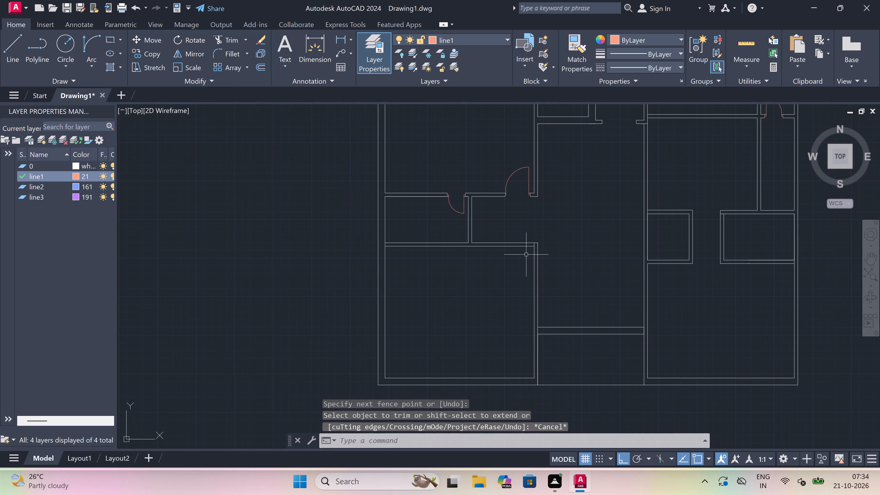
key("space")
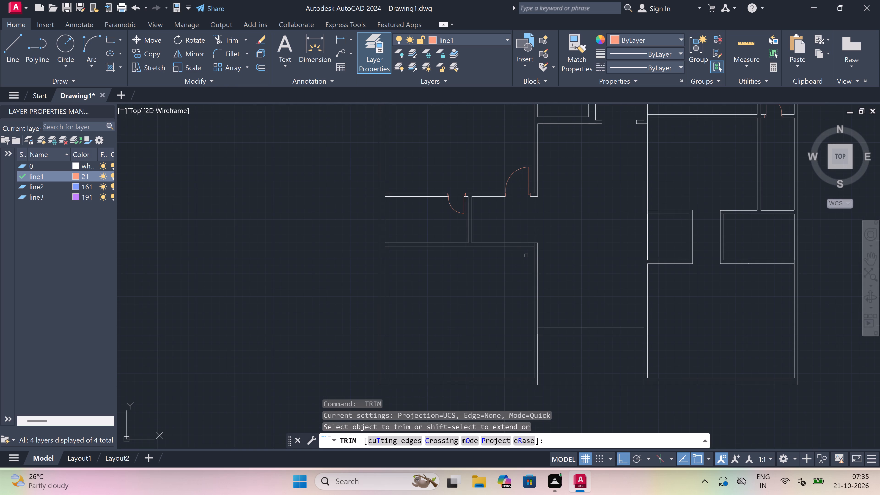
scroll(526, 255, "up", 2)
scroll(549, 233, "up", 2)
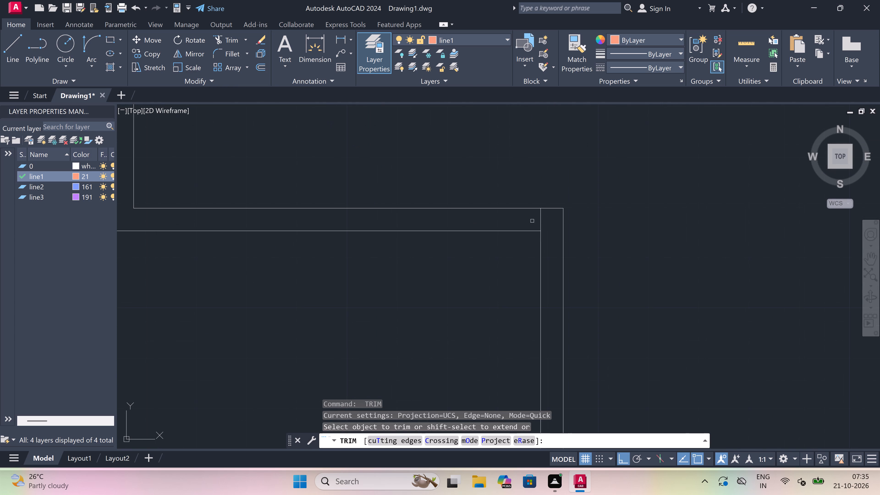
left_click(532, 221)
left_click(544, 221)
key("Escape")
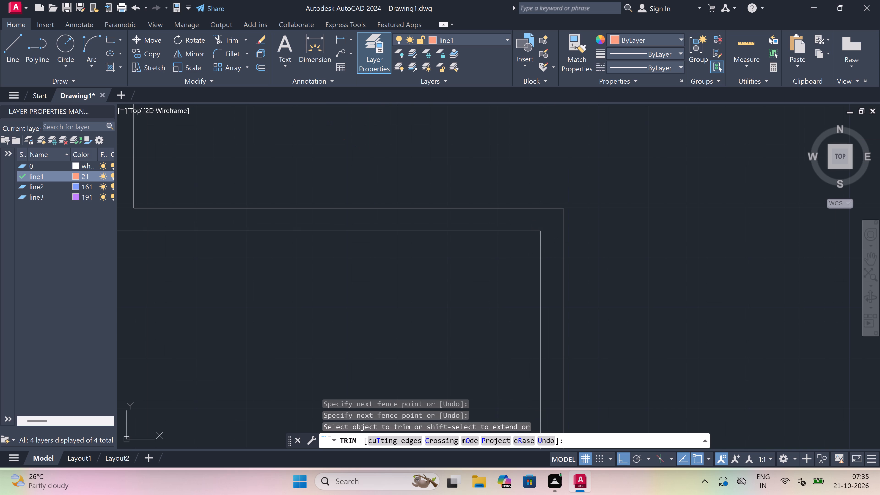
scroll(543, 221, "down", 3)
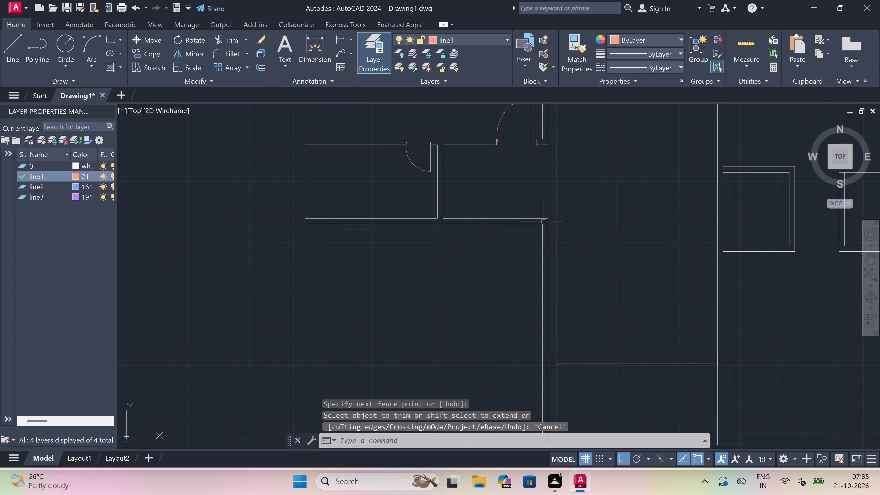
Draw a jamb line across the lower-left room's top wall near its right corner, with a 2" stop leftward and a 3' leaf downward.
scroll(543, 221, "down", 2)
scroll(532, 241, "up", 2)
type("l")
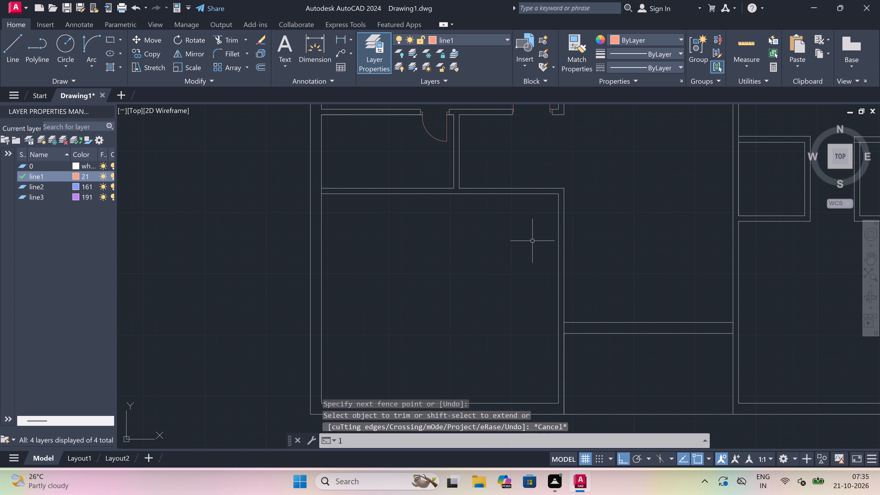
key("space")
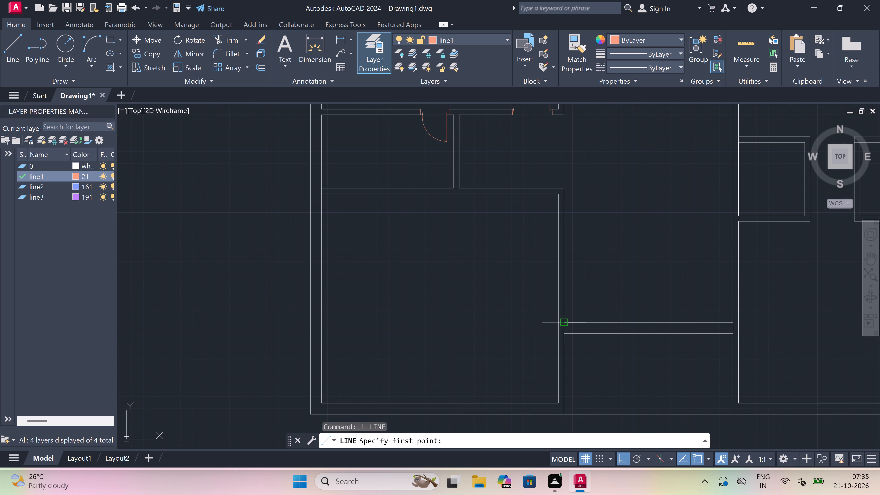
scroll(545, 166, "up", 3)
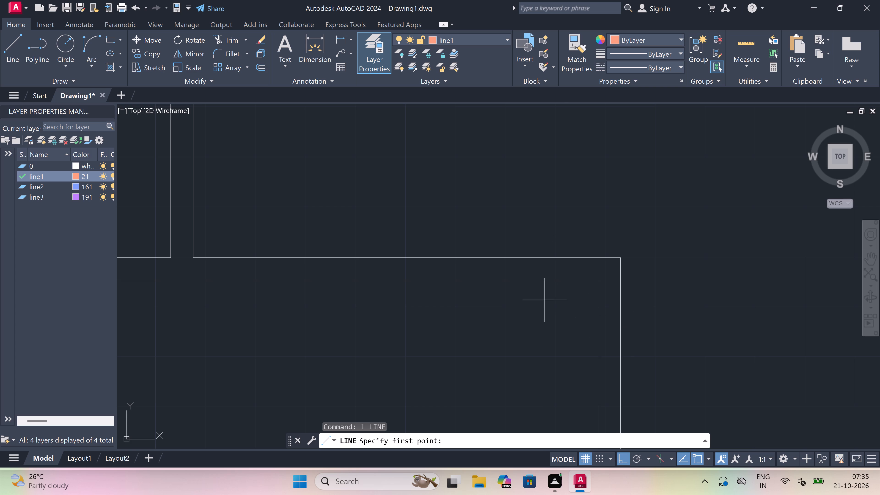
left_click(569, 280)
left_click(574, 252)
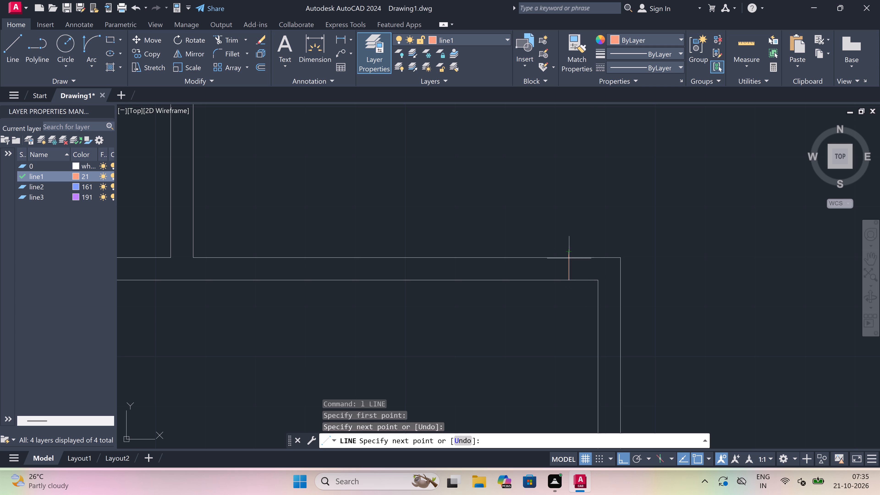
key("ctrl+z")
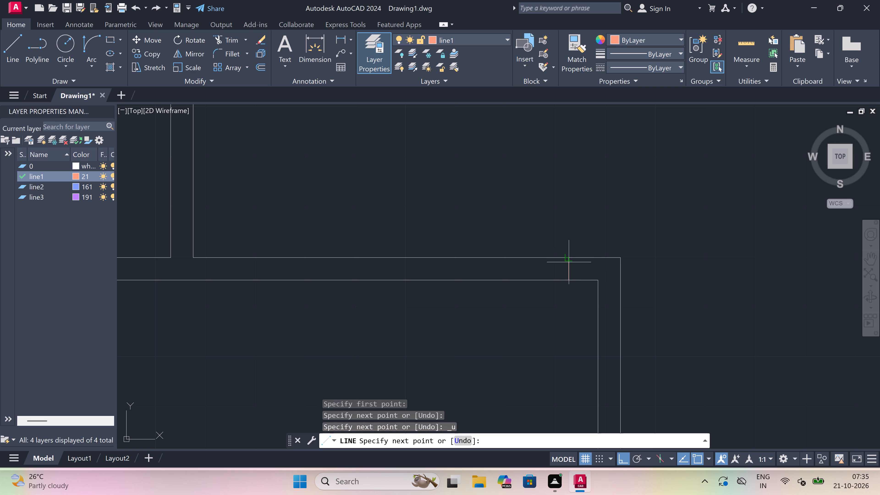
left_click(566, 256)
left_click(567, 269)
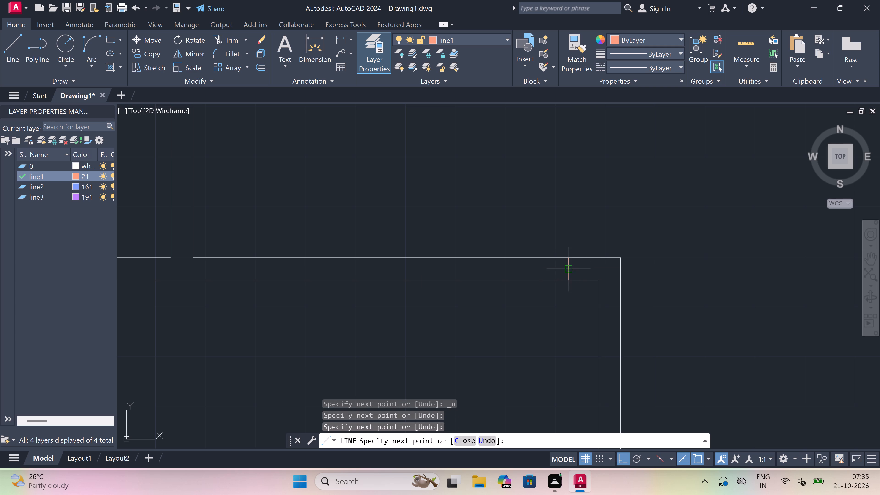
key("2")
key("shift+quotedbl")
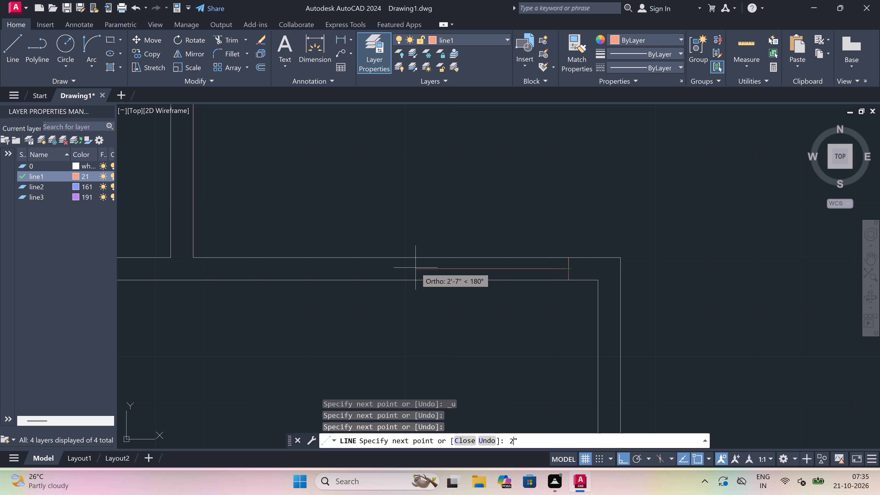
key("space")
scroll(550, 242, "down", 4)
scroll(527, 287, "up", 4)
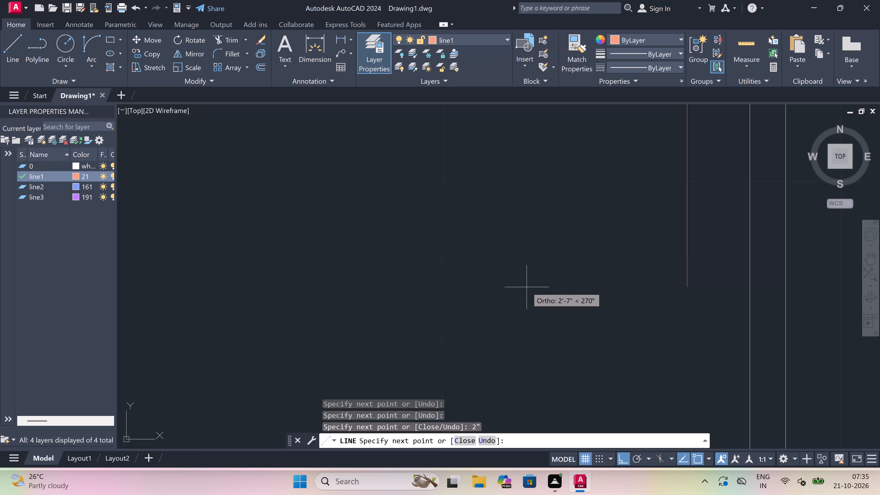
type("3'")
key("space")
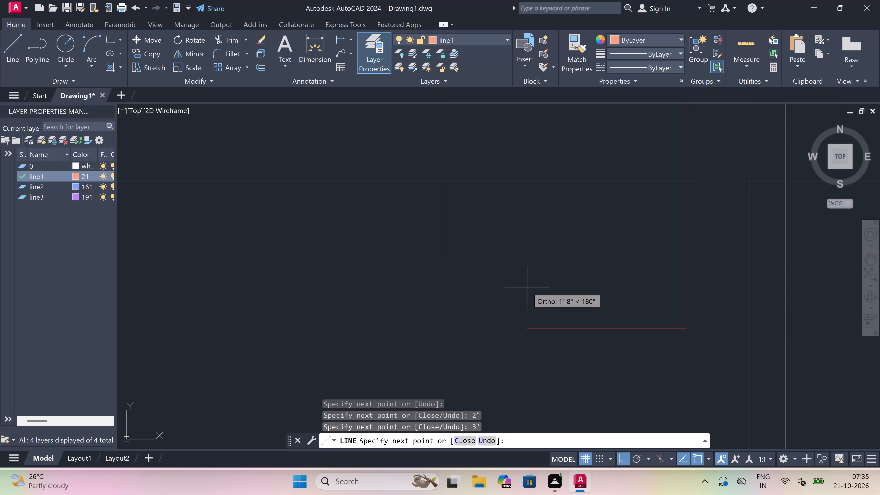
key("Escape")
Draw the opposite jamb line across the same top wall left of the 3' leaf, with a 2" stop toward the leaf.
key("space")
scroll(528, 289, "down", 3)
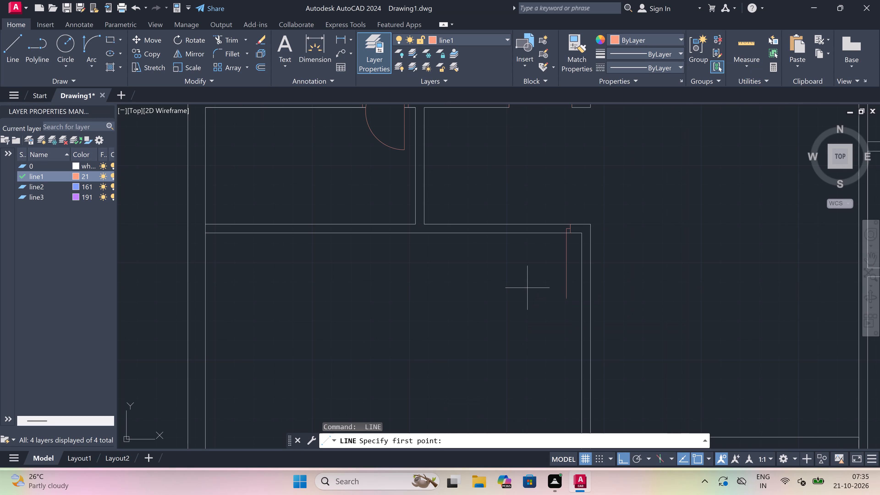
scroll(521, 225, "up", 2)
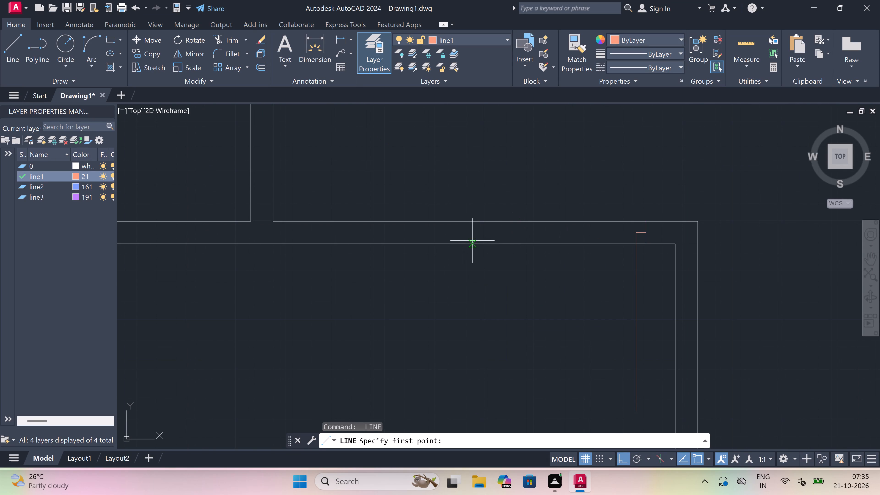
left_click(480, 246)
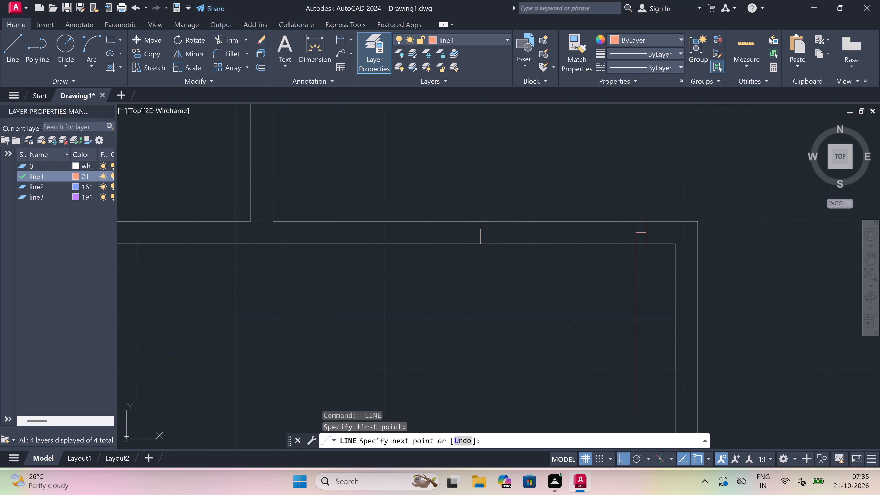
left_click(484, 223)
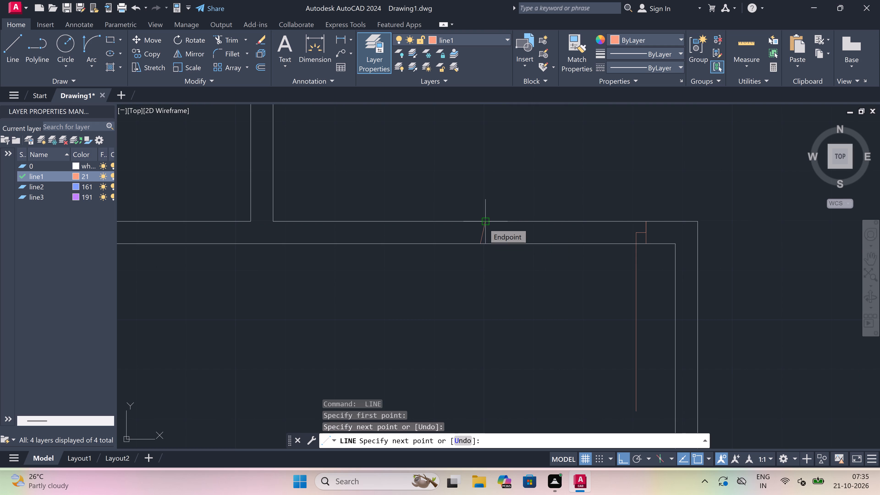
key("ctrl+z")
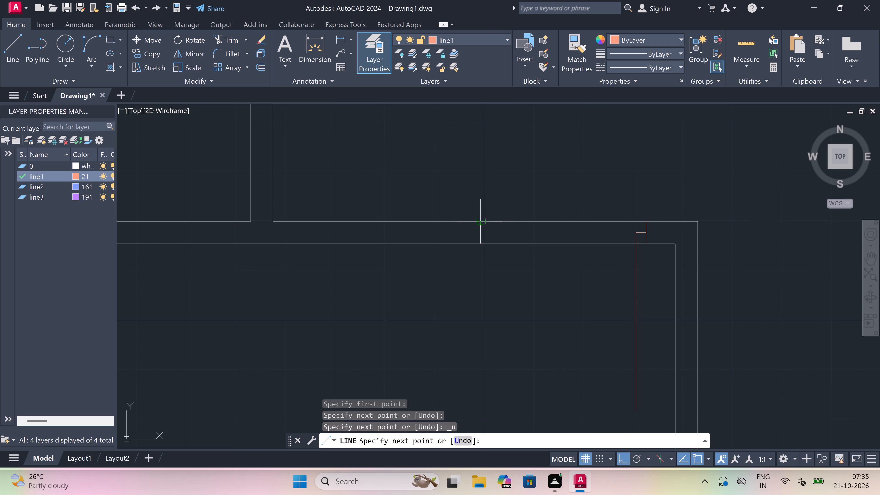
left_click(478, 221)
left_click(480, 230)
scroll(531, 231, "up", 1)
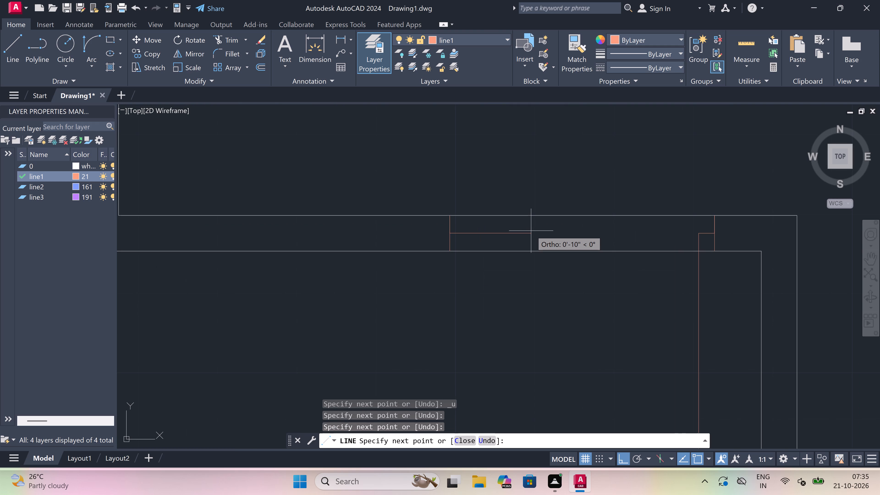
key("2")
key("shift+quotedbl")
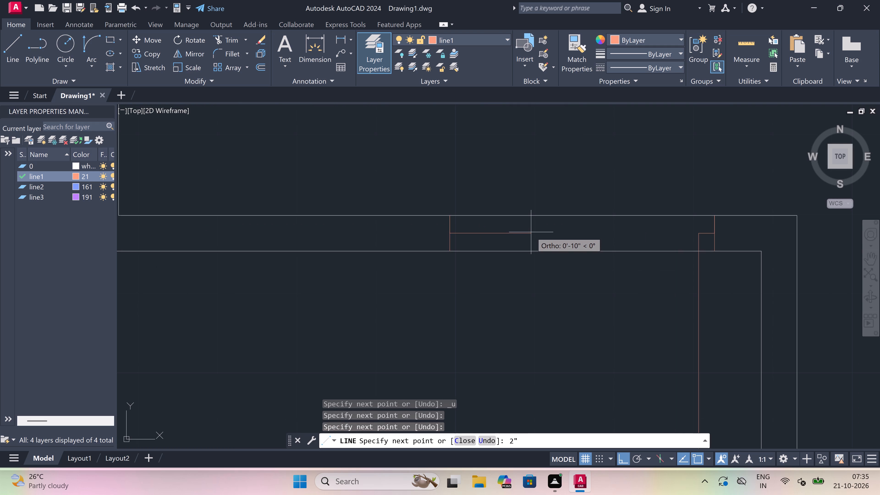
key("space")
key("Escape")
scroll(530, 234, "down", 2)
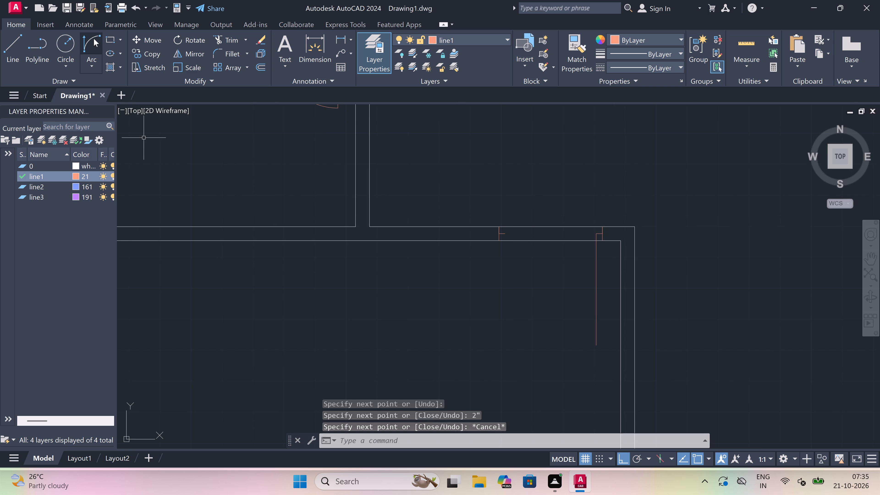
Draw the door's swing arc from the lower end of the 3' leaf to the opposite jamb's stop in the lower-left room.
left_click(94, 38)
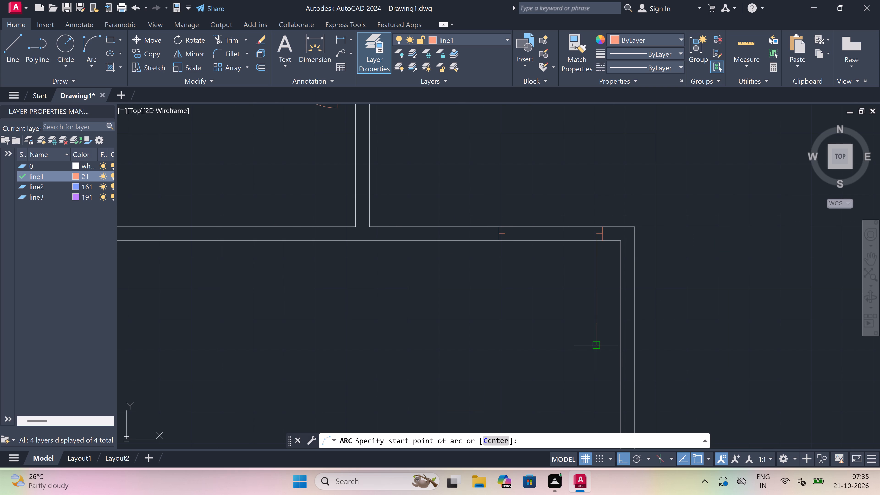
left_click(596, 344)
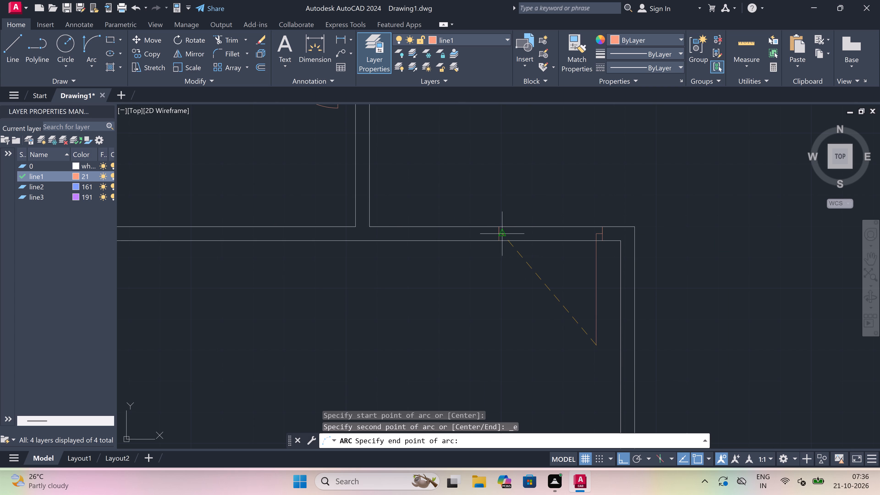
left_click(508, 232)
left_click(461, 304)
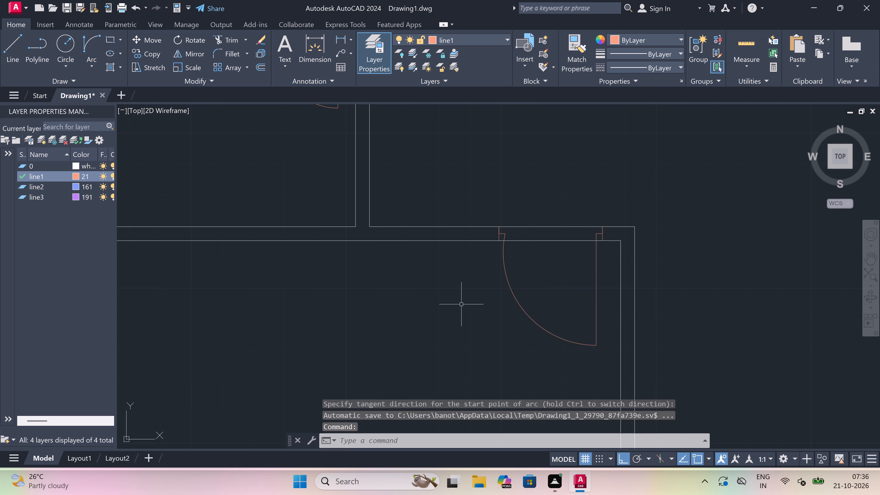
Trim both wall lines between the two jambs to open the doorway in the lower-left room's top wall.
type("tr")
key("space")
left_click_drag(570, 189, 571, 195)
left_click(550, 302)
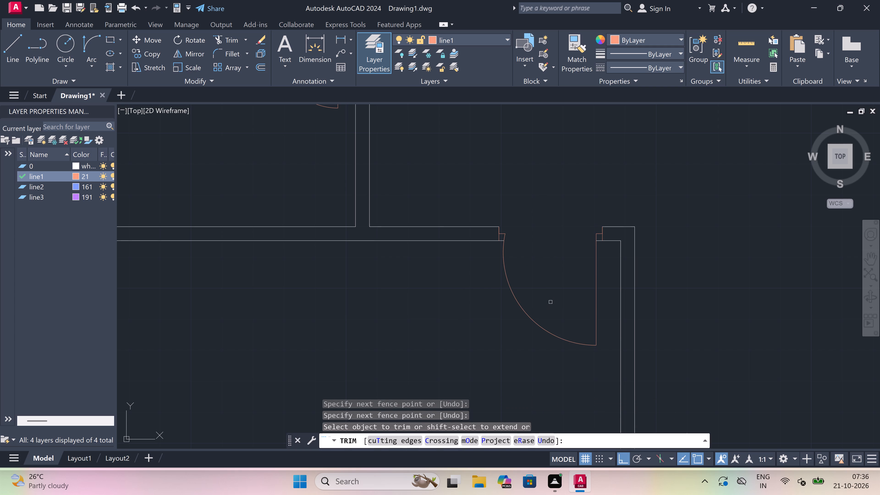
key("Escape")
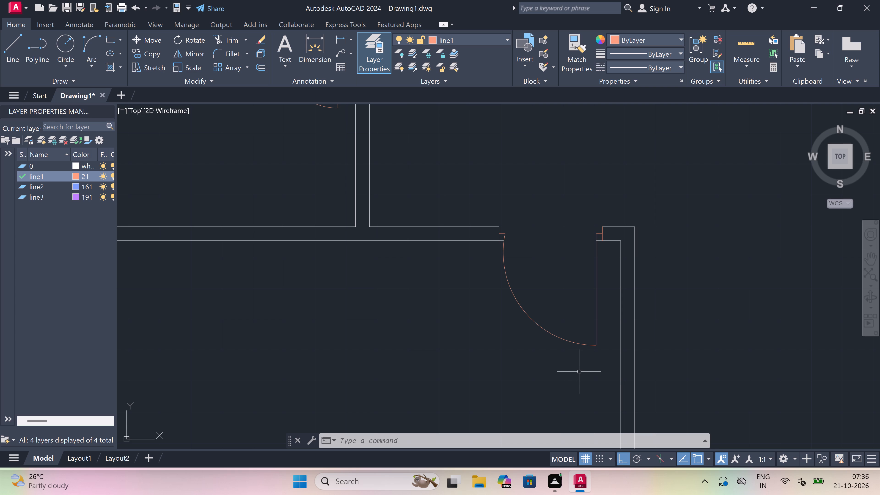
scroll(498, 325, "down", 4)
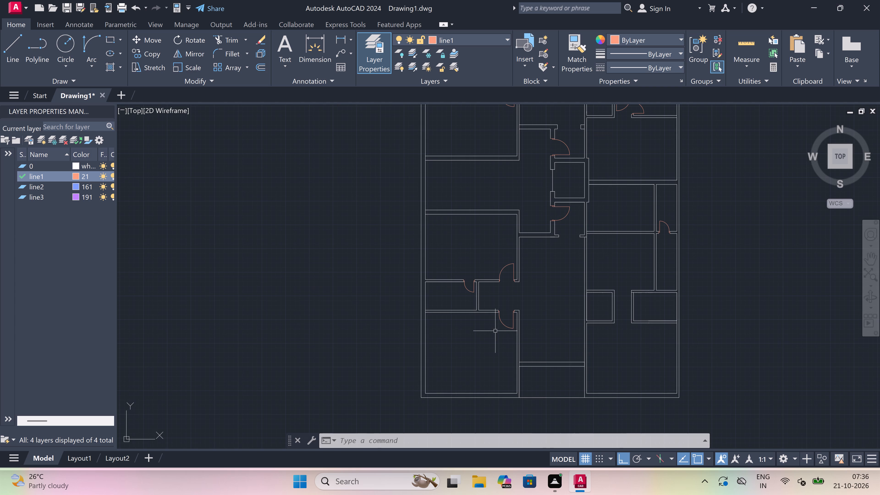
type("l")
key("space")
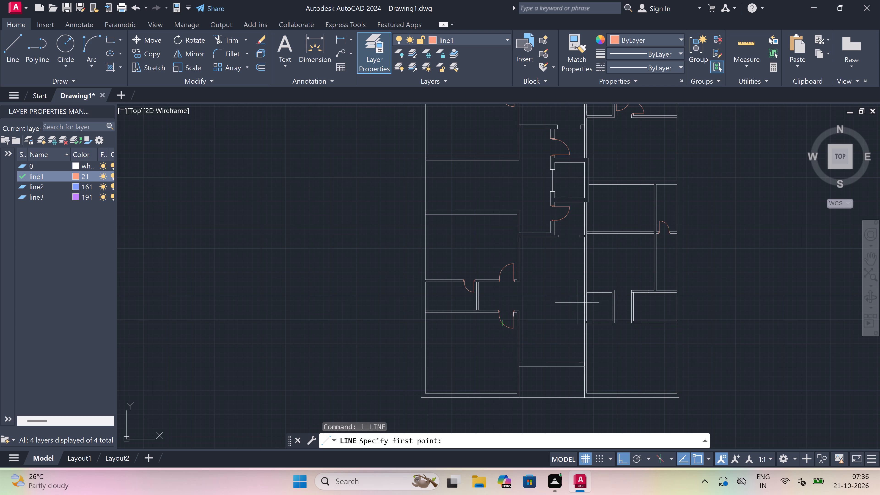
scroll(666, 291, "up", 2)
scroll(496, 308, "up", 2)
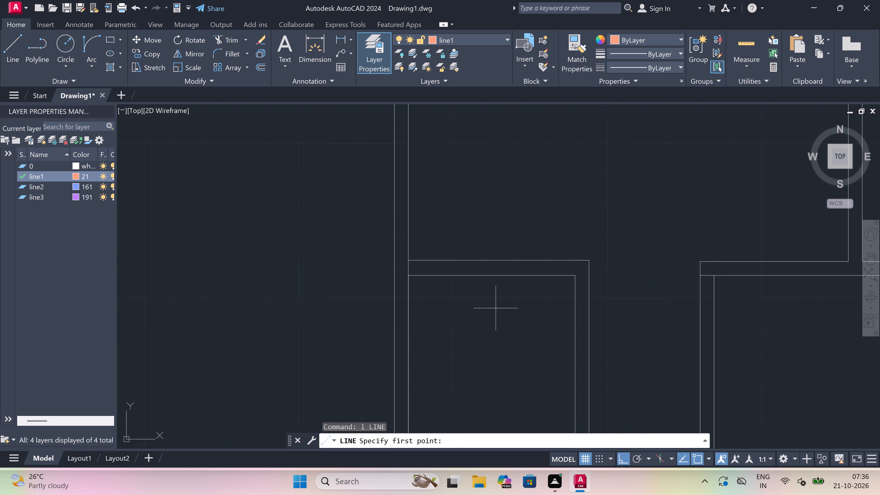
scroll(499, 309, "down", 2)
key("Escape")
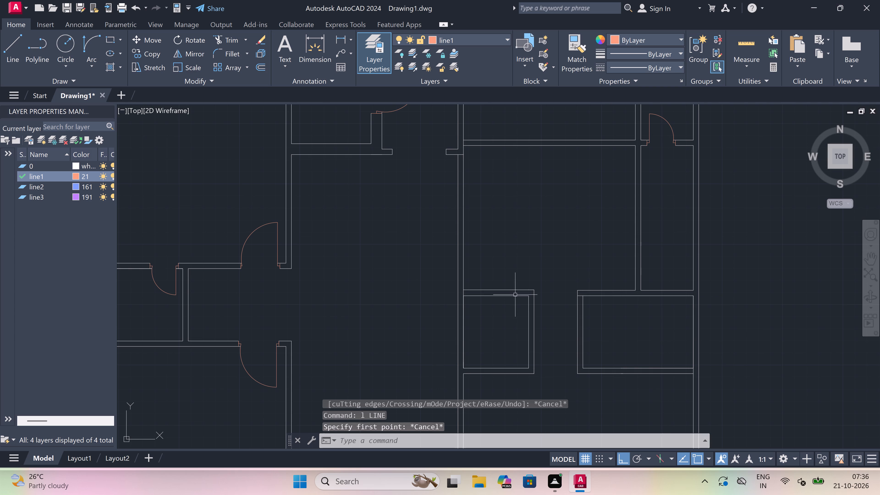
On layer 0, draw a 4.5" thick horizontal wall across the gap between the two small rooms in the lower-right part of the plan.
left_click(484, 36)
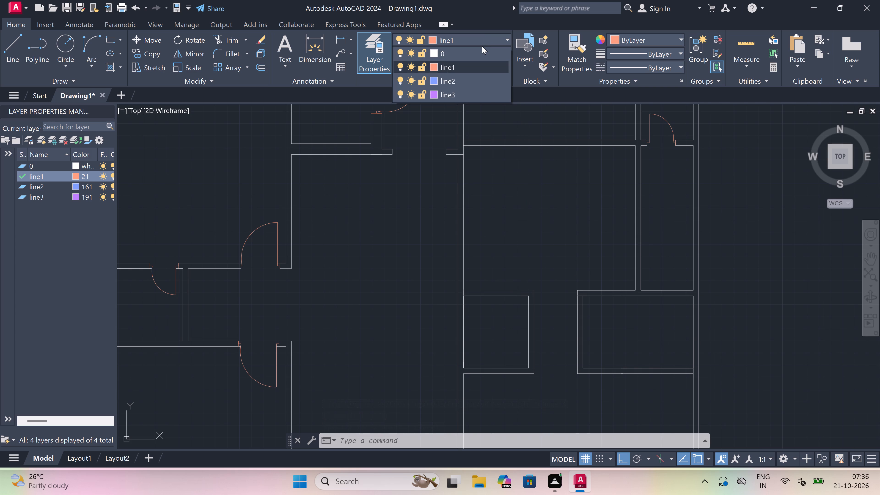
left_click(478, 57)
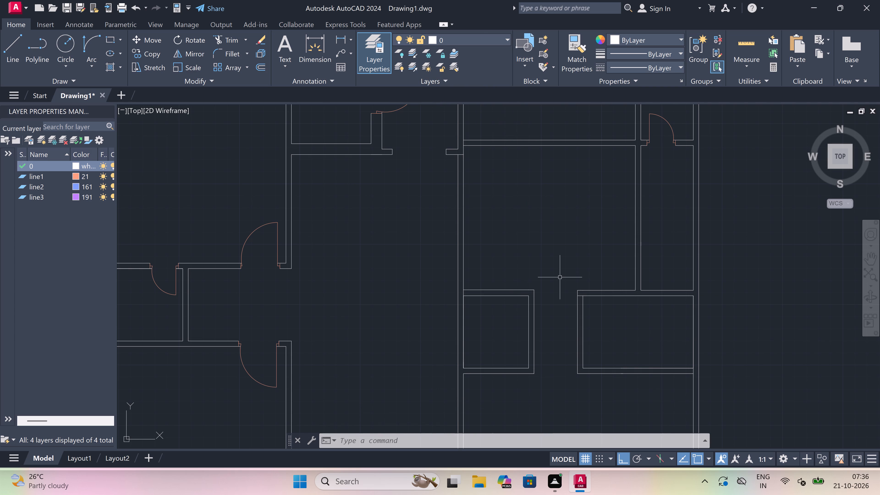
key("l")
key("space")
scroll(554, 298, "up", 2)
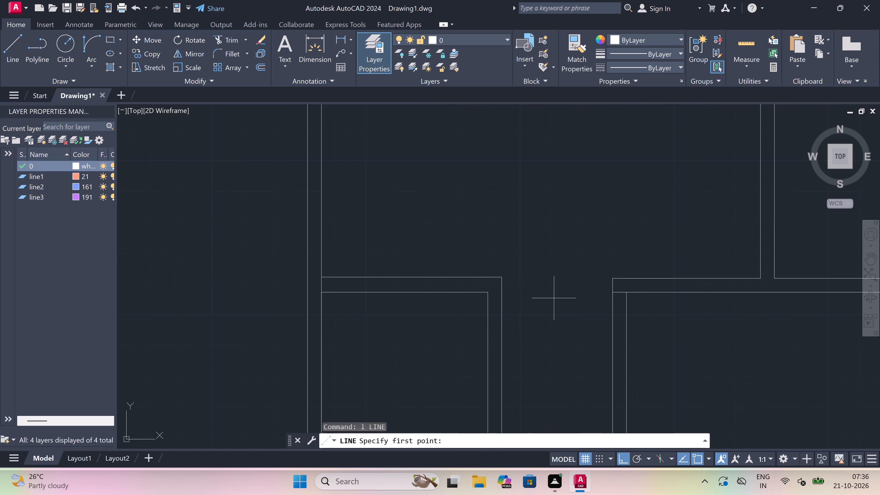
scroll(508, 330, "down", 1)
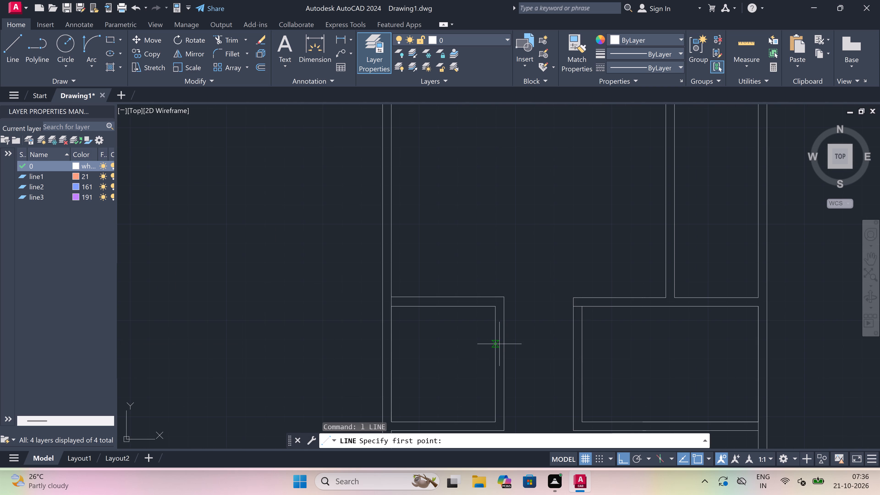
left_click_drag(505, 346, 507, 346)
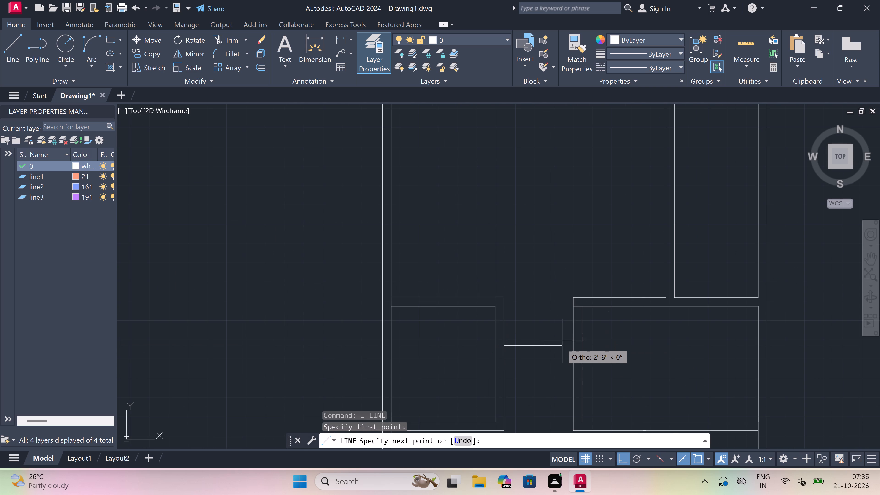
left_click(573, 348)
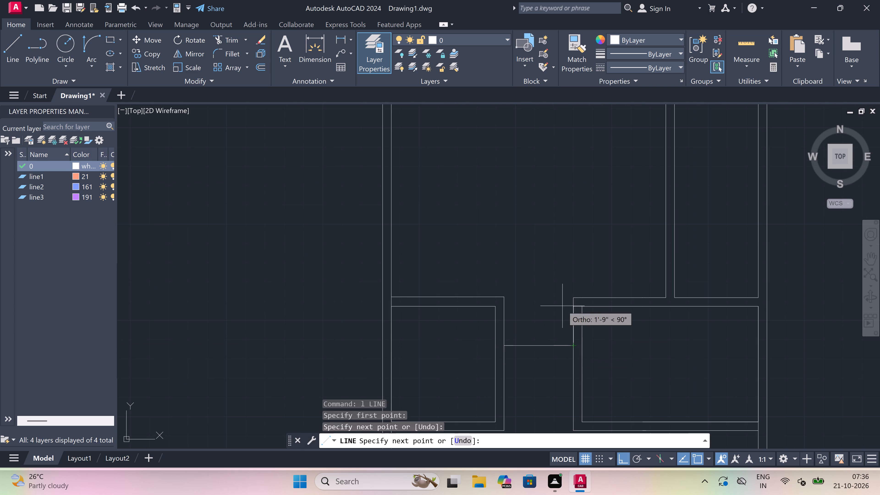
type("4.5\"")
key("space")
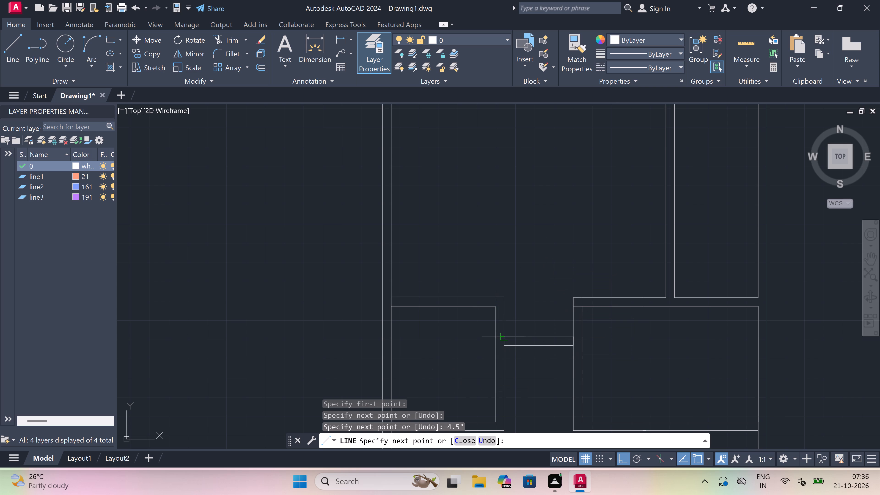
left_click(501, 334)
key("Escape")
Trim the lines crossing both ends of the new connecting wall and the leftover segments at the right small room's upper-left corner.
type("tr")
key("space")
scroll(493, 344, "up", 2)
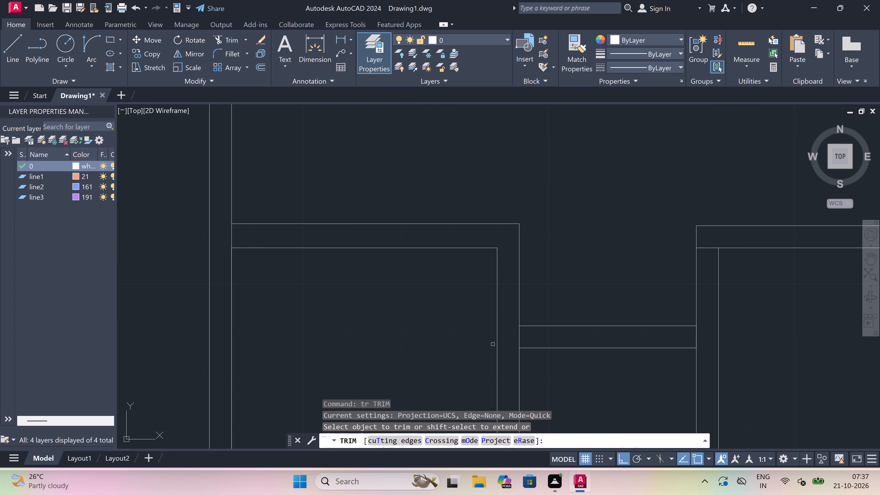
left_click(513, 339)
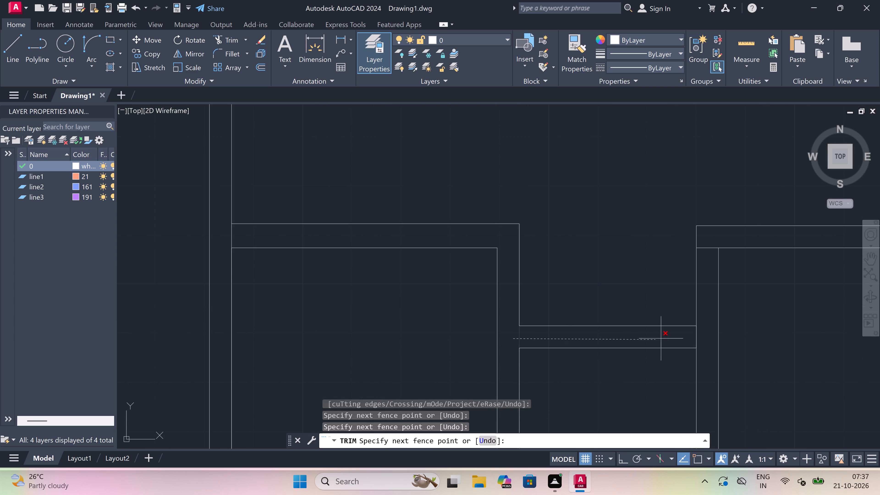
left_click(706, 336)
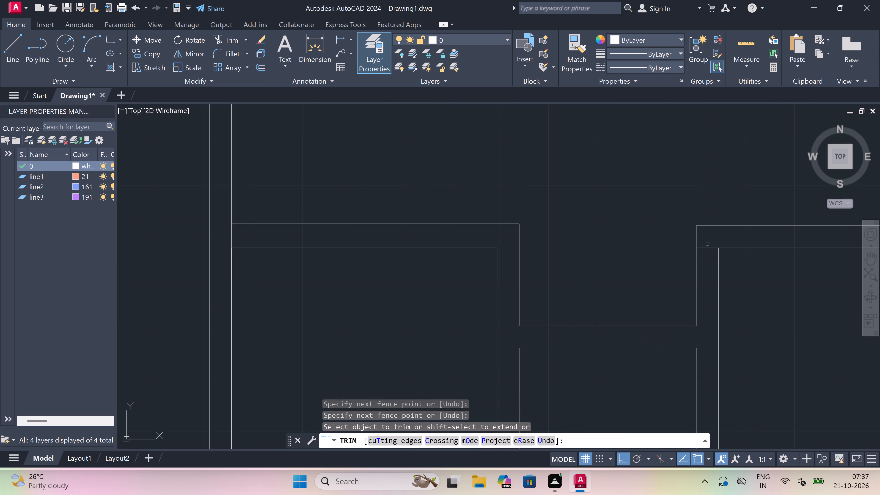
left_click(706, 235)
left_click(712, 267)
key("Escape")
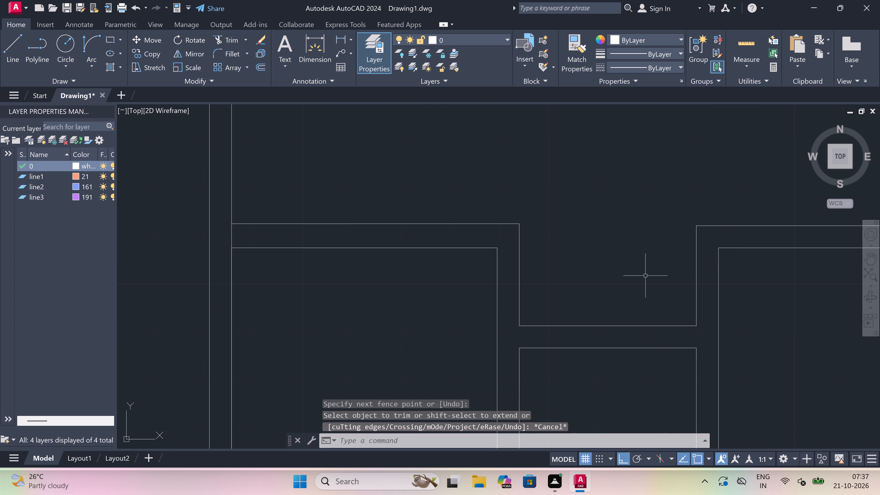
Start a new line with line1 as the current layer.
scroll(604, 274, "down", 3)
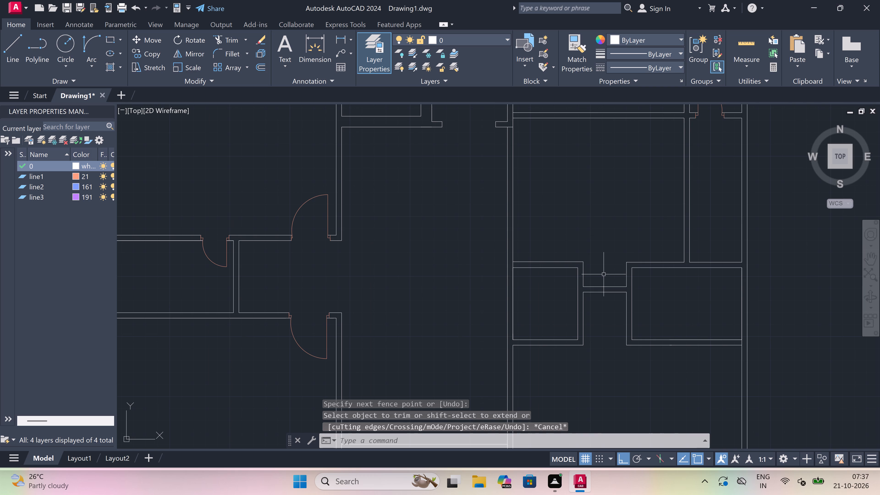
type("l")
key("space")
left_click(476, 39)
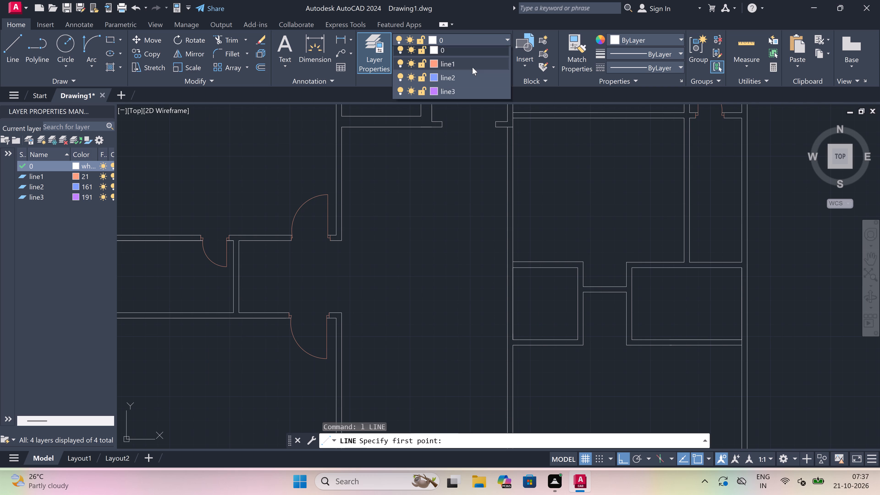
left_click(474, 64)
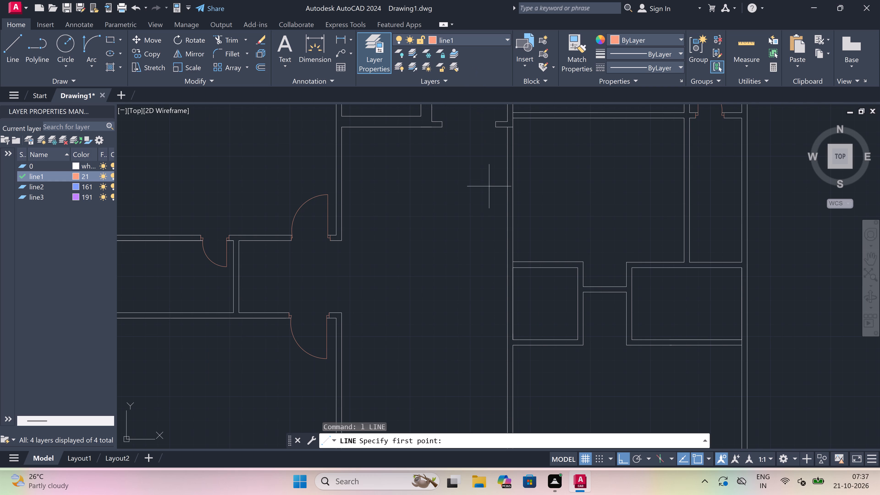
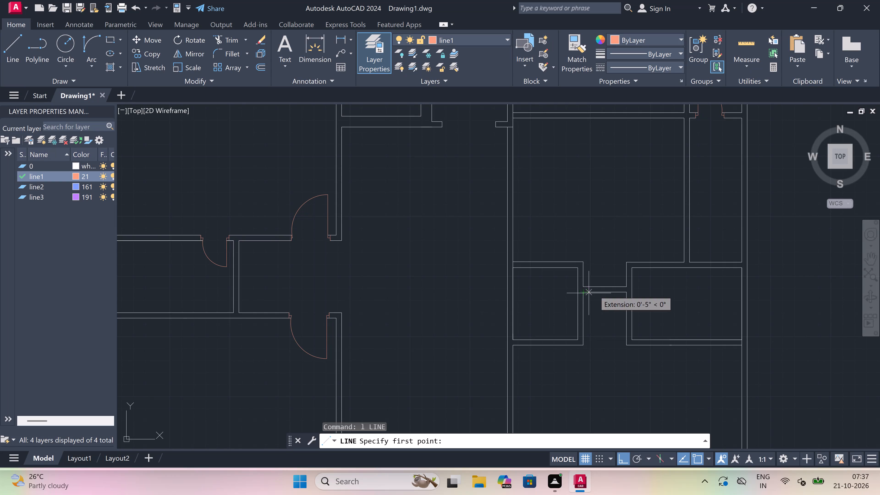
Draw a jamb line across the connecting wall near its left end, with a 2" stop from its midpoint and a 3' door leaf downward.
scroll(598, 290, "down", 2)
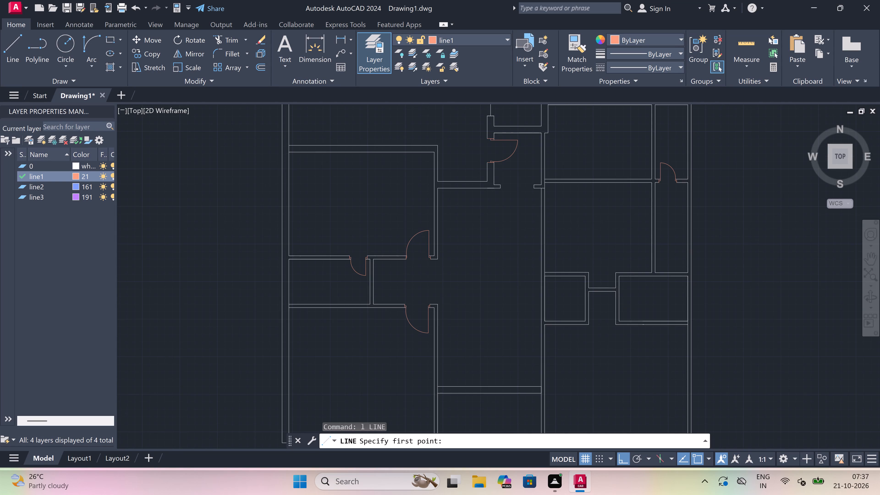
scroll(598, 290, "down", 1)
scroll(598, 290, "up", 4)
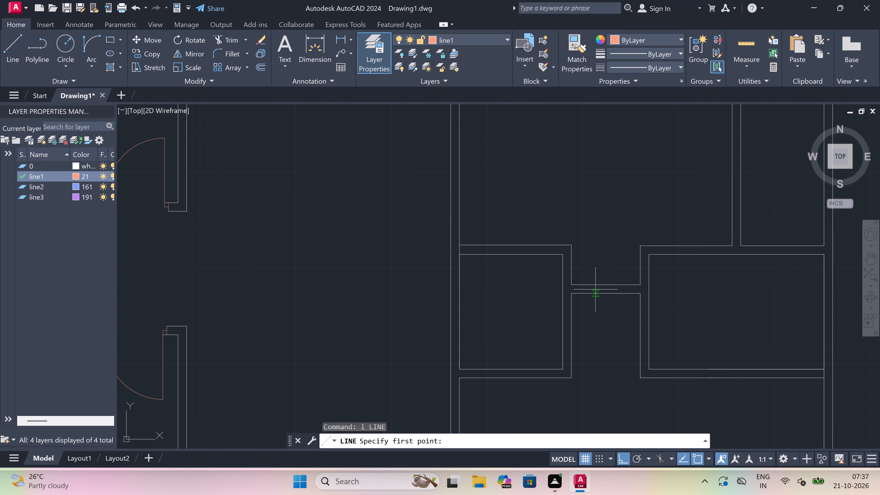
scroll(583, 287, "up", 3)
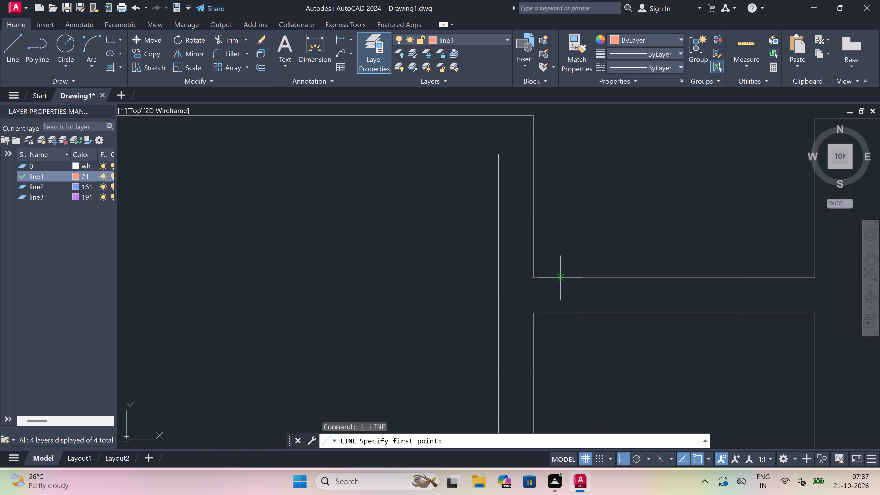
scroll(560, 278, "down", 7)
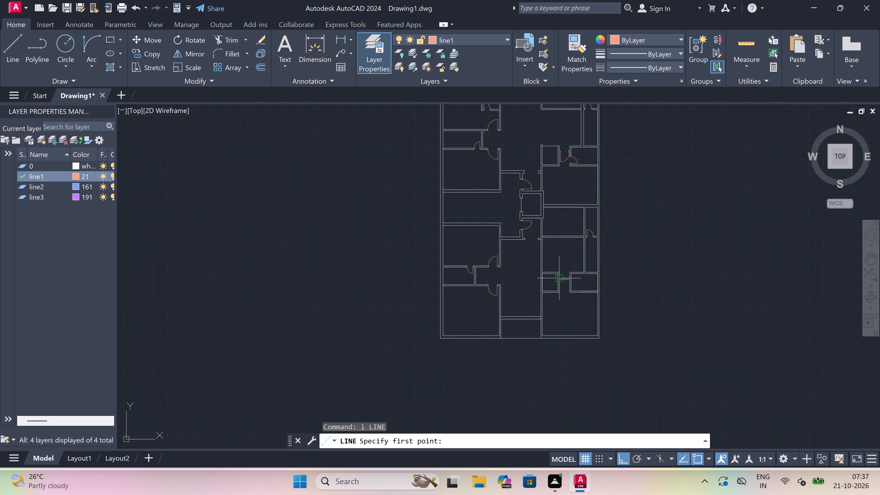
scroll(560, 278, "up", 8)
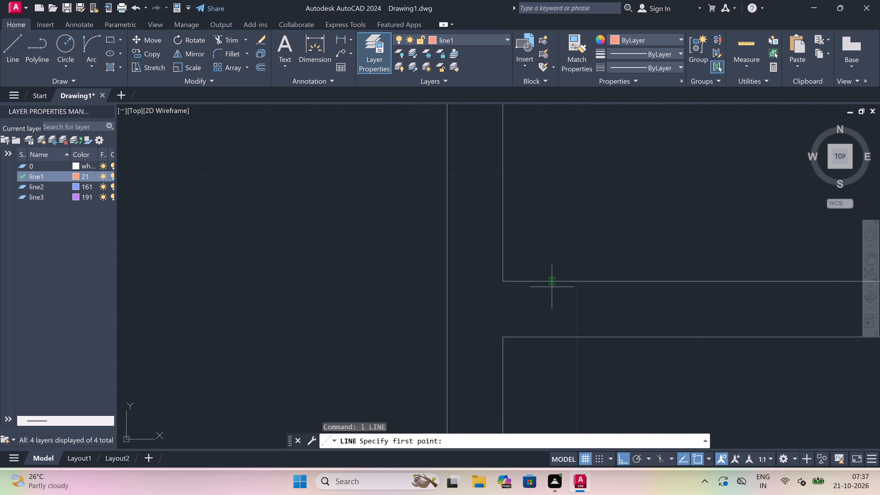
left_click(541, 286)
left_click(536, 334)
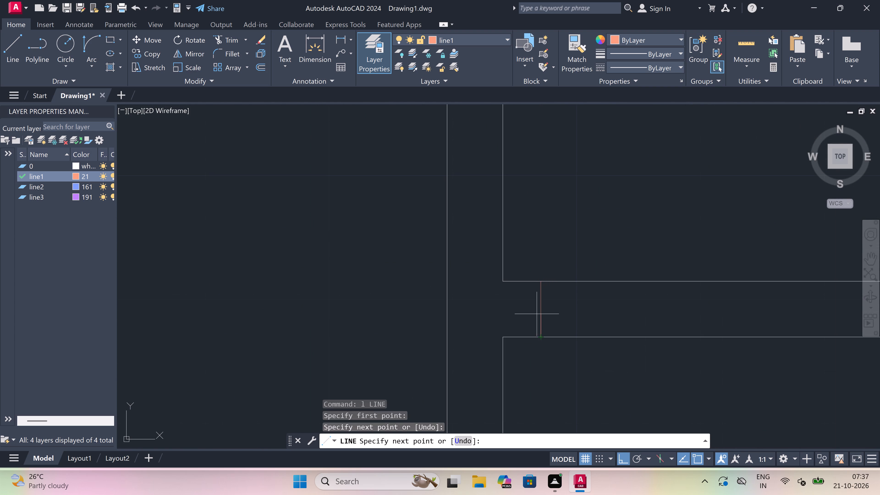
left_click_drag(538, 309, 558, 307)
key("2")
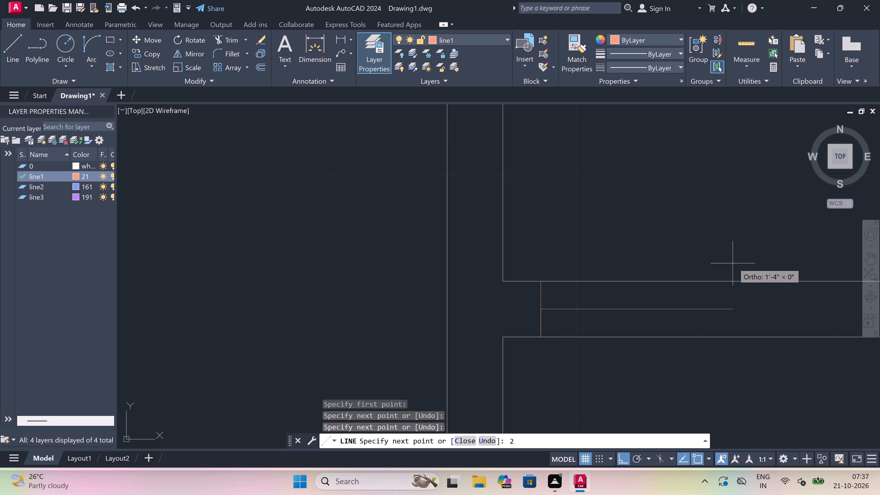
key("shift+quotedbl")
key("space")
scroll(509, 250, "down", 5)
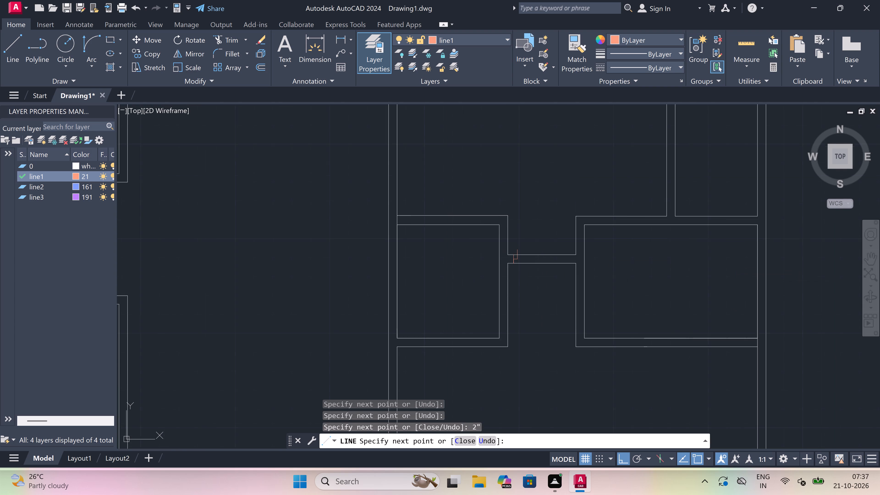
scroll(515, 302, "up", 4)
key("3")
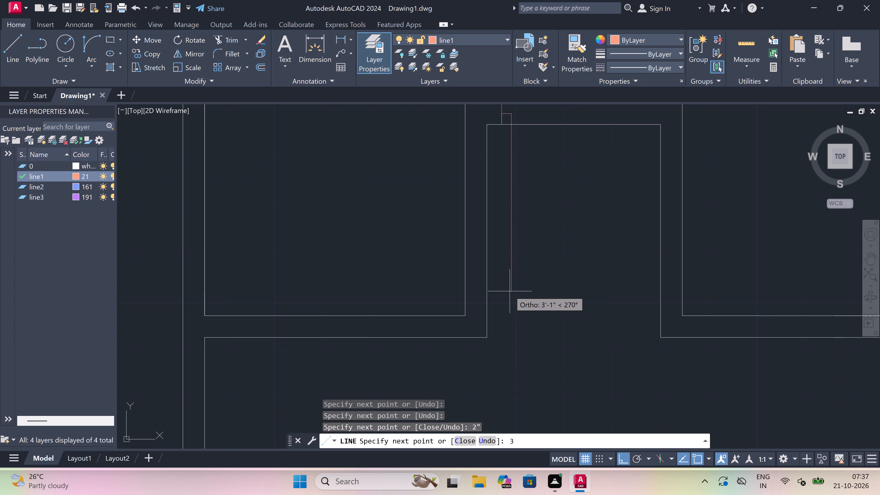
key("apostrophe")
key("space")
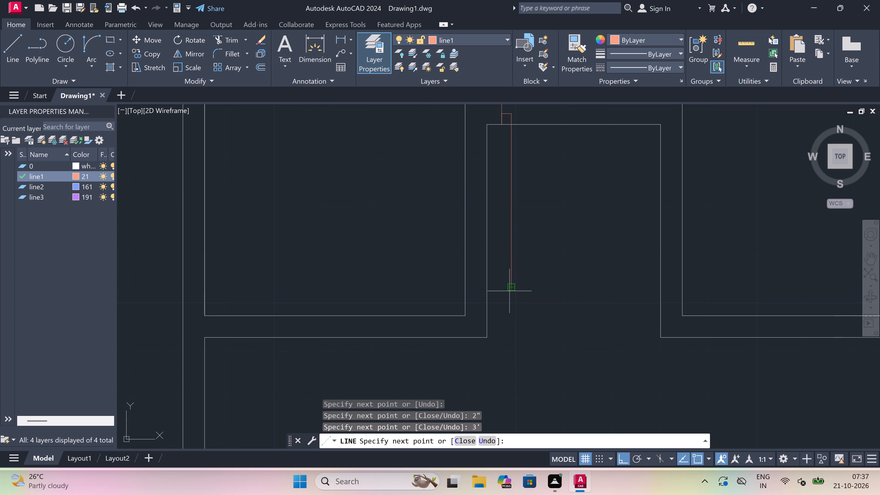
key("Escape")
Draw the opposite jamb line across the connecting wall near its right end, with a 2" stop from its midpoint toward the opening.
scroll(509, 292, "down", 2)
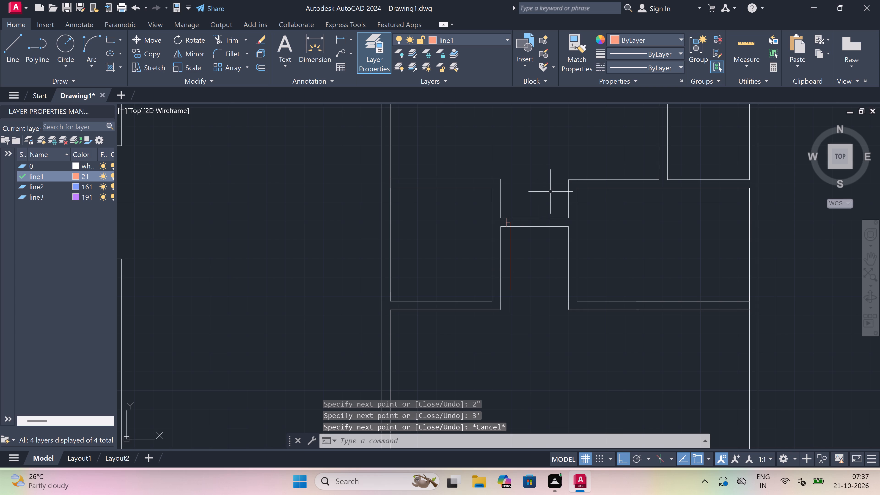
scroll(559, 218, "up", 2)
key("space")
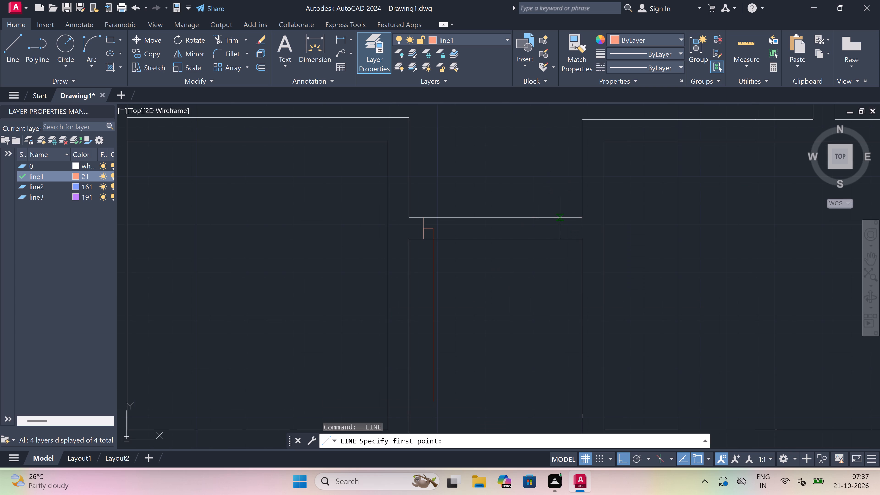
left_click(567, 217)
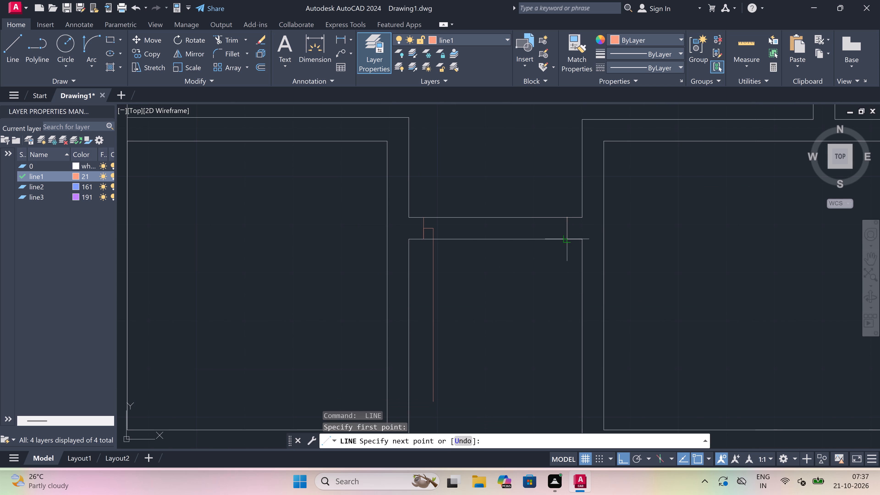
left_click(568, 237)
left_click(567, 230)
key("2")
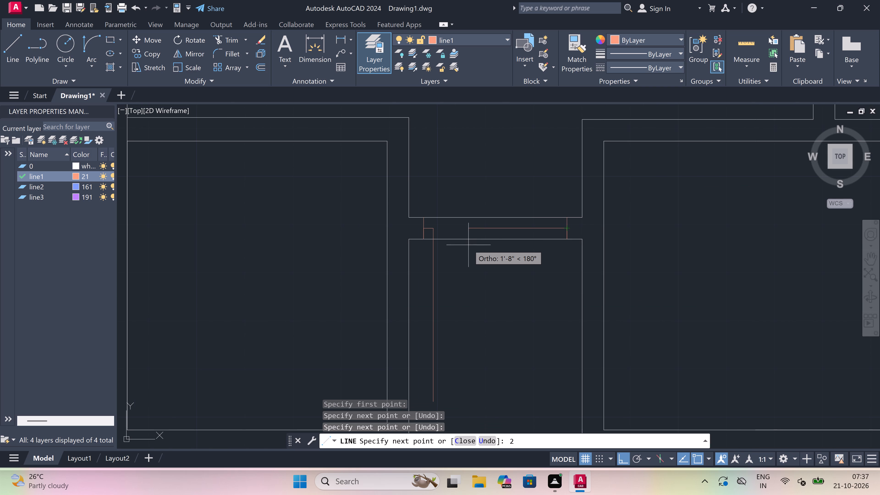
type("\"")
key("space")
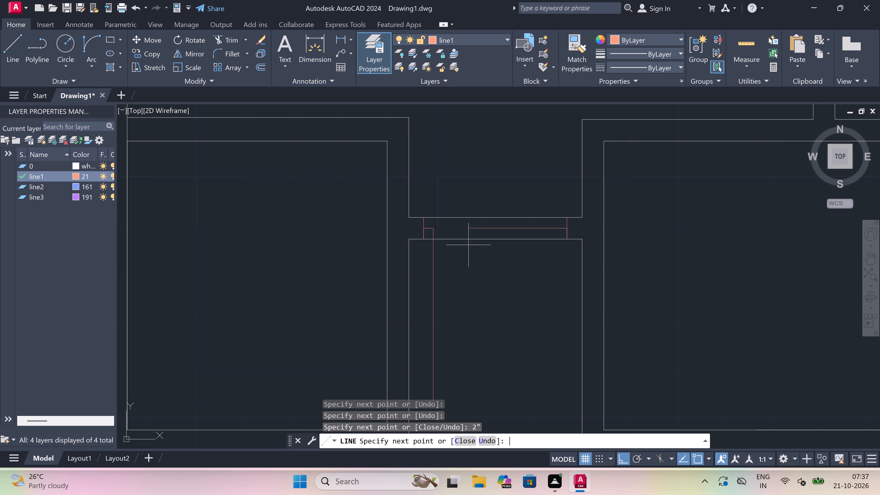
key("Escape")
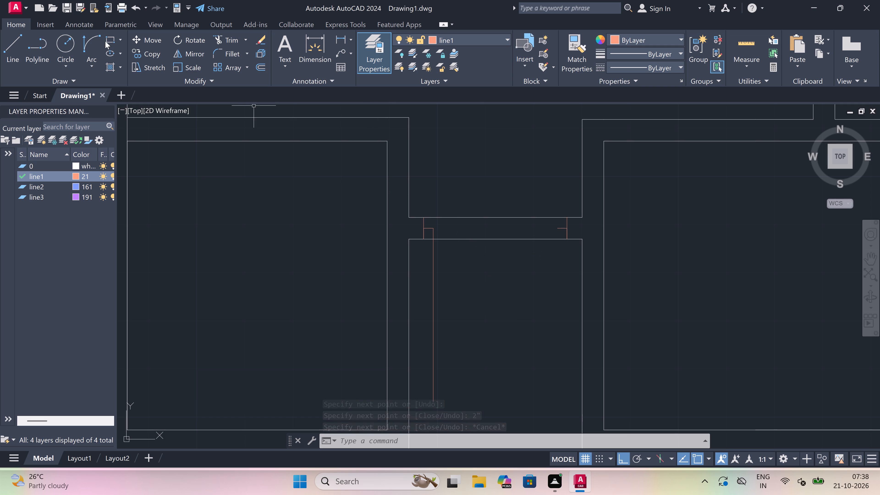
Draw the door swing arc from the lower end of the 3' leaf to the end of the opposite jamb's stop.
left_click(93, 45)
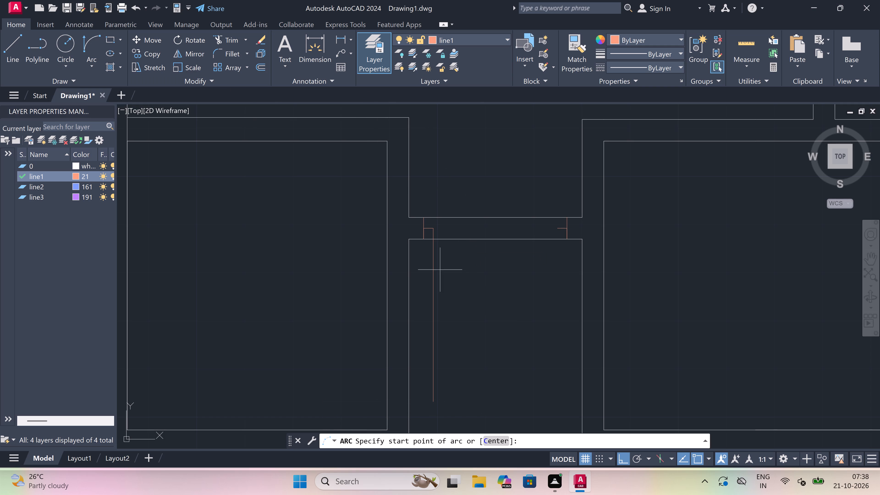
left_click_drag(435, 405, 435, 400)
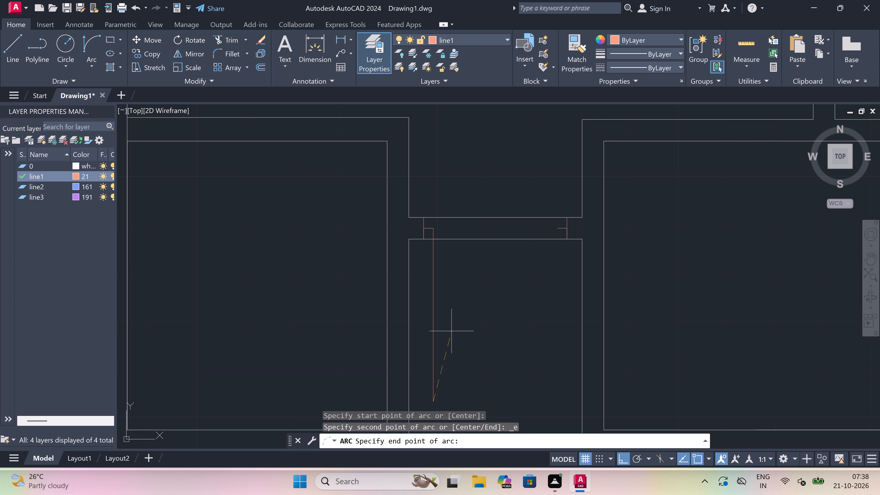
left_click(556, 225)
left_click(672, 285)
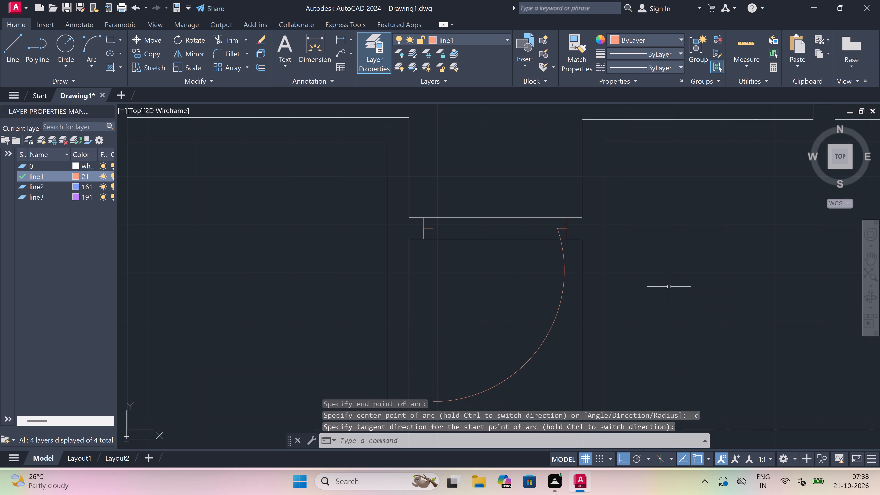
Trim both connecting wall lines between the two jambs to open the doorway.
type("tr")
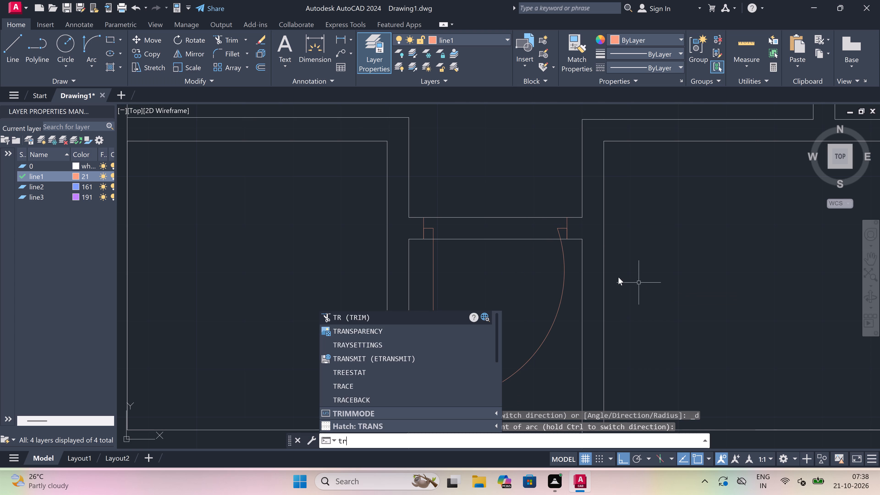
key("space")
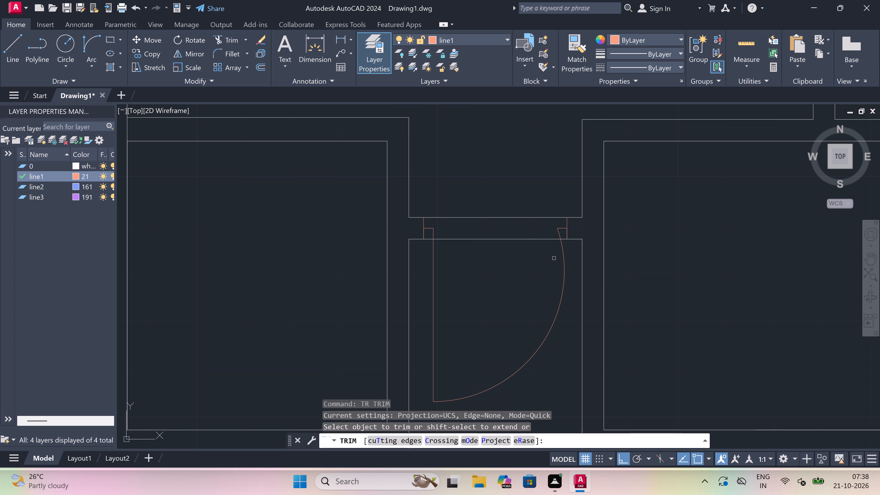
left_click_drag(503, 261, 502, 256)
left_click(499, 173)
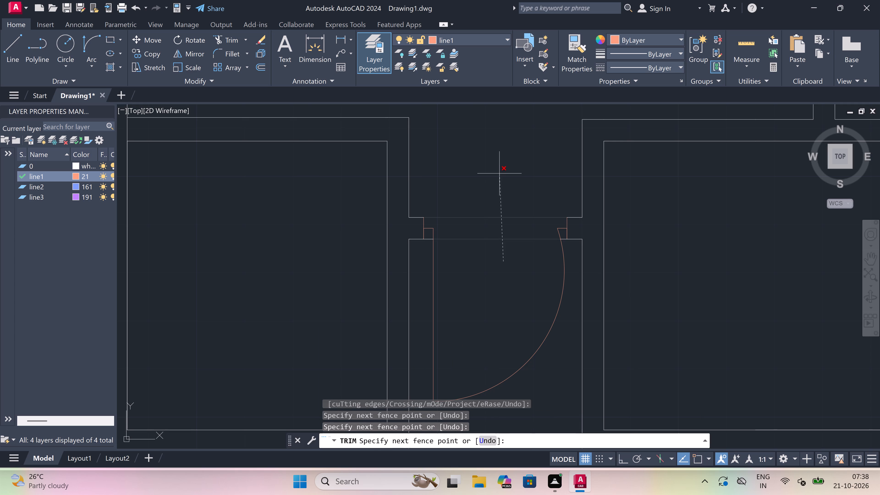
key("Escape")
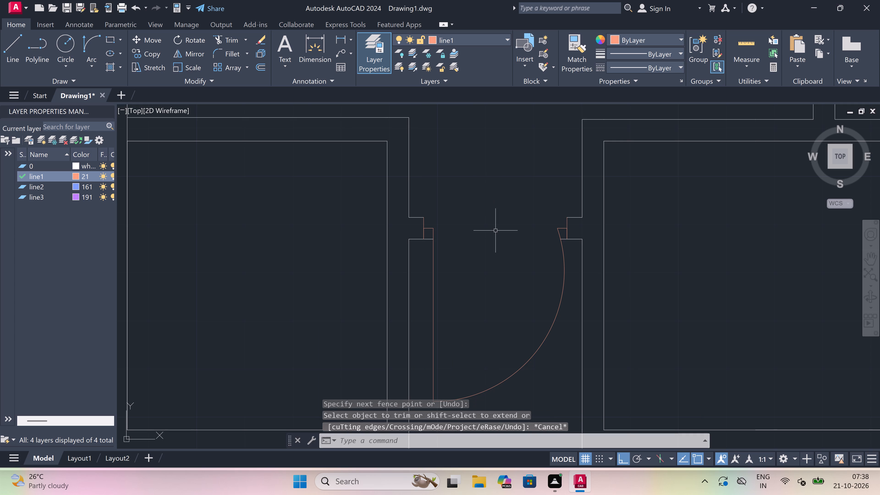
Draw a jamb line across the right small room's left wall near its lower corner, with a 2" stop upward and a 2' leaf into the room.
type("l")
key("space")
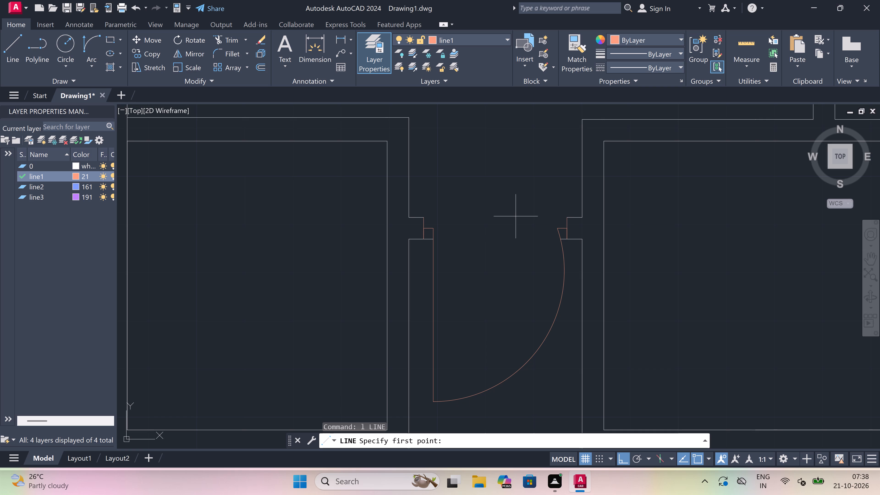
scroll(516, 216, "down", 1)
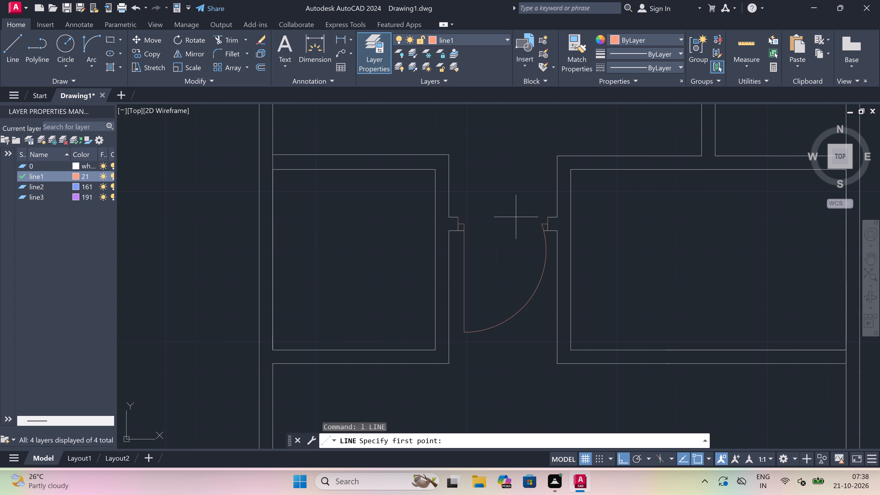
scroll(516, 217, "down", 1)
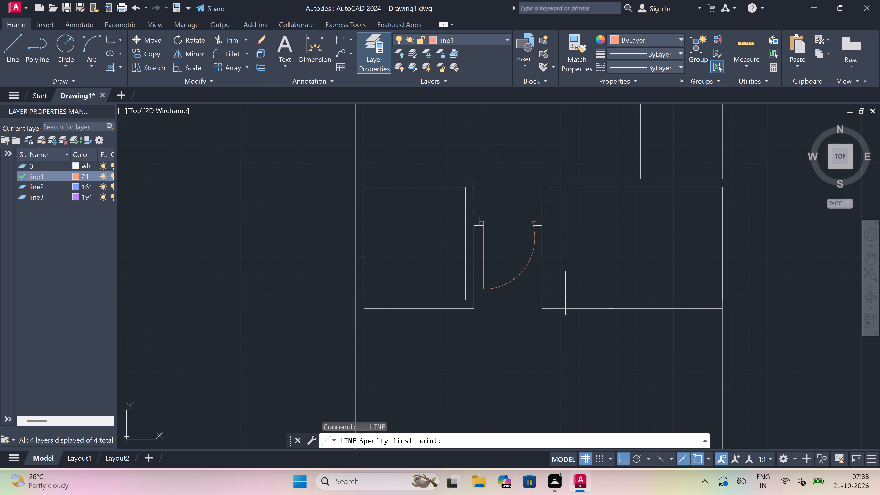
scroll(565, 293, "up", 2)
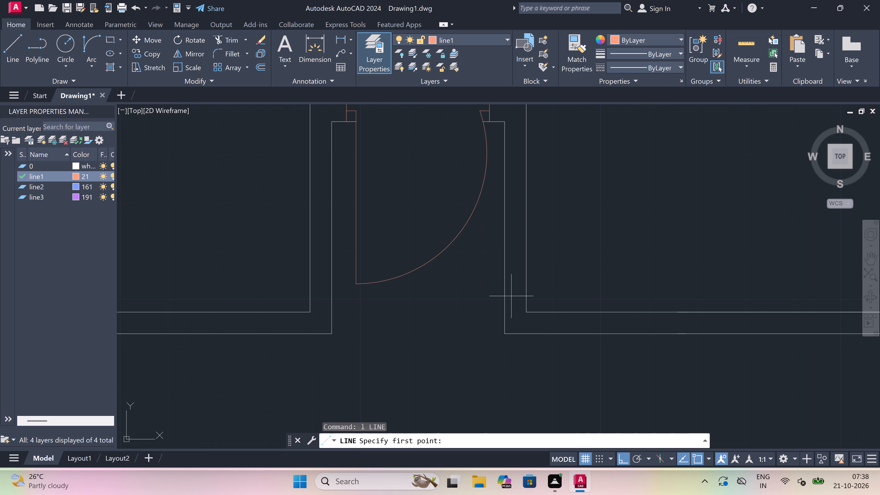
left_click(509, 296)
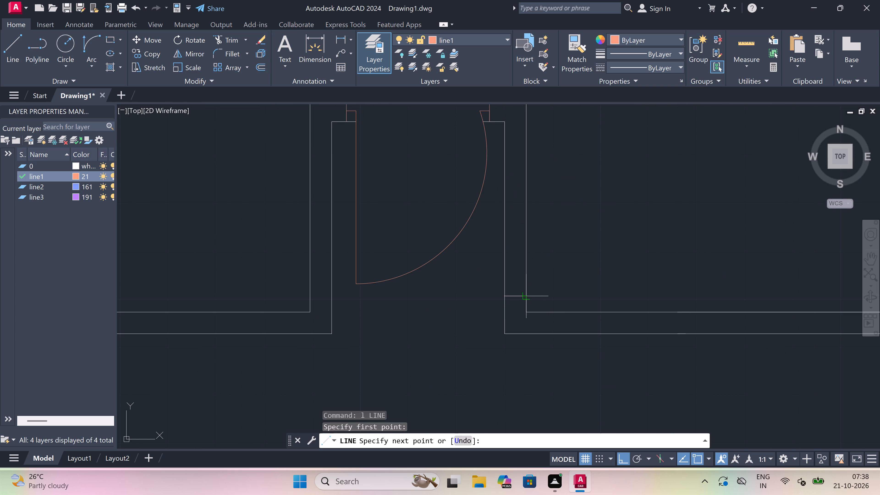
left_click(525, 296)
left_click(514, 295)
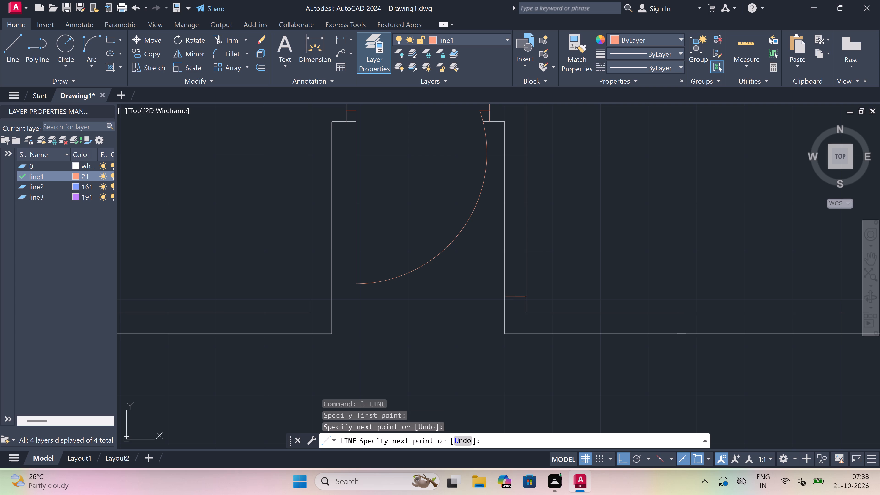
scroll(516, 266, "up", 1)
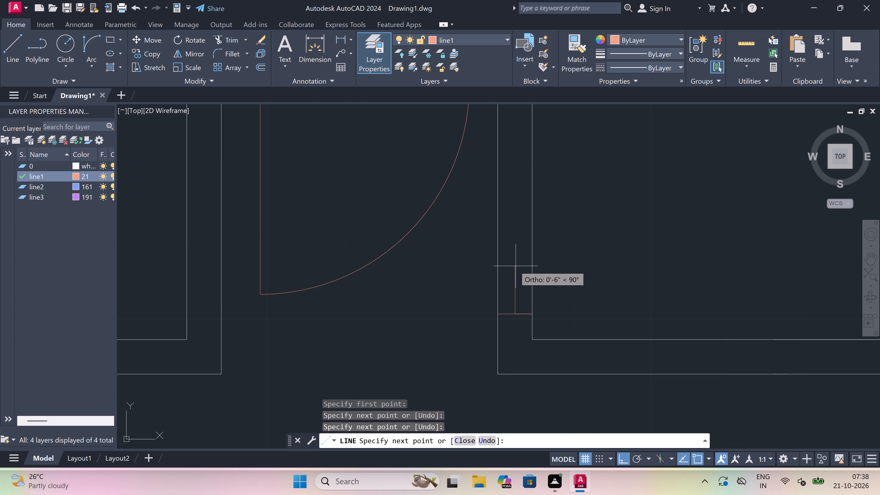
key("2")
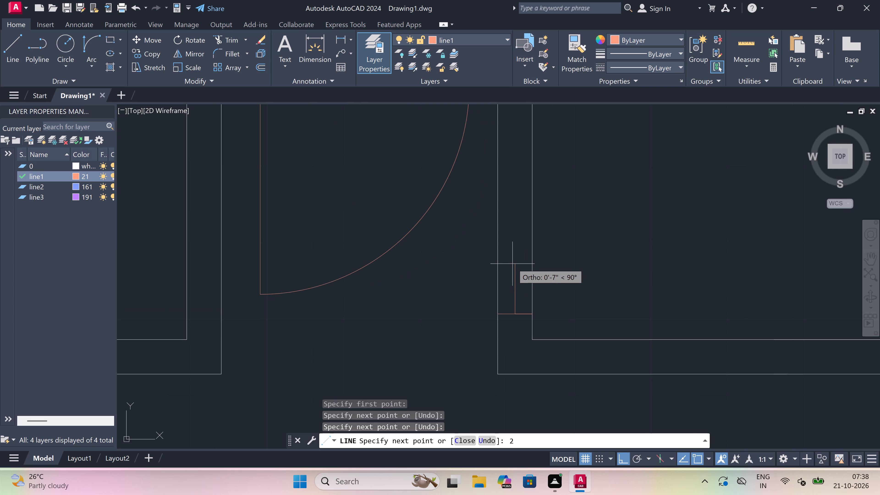
type("\"")
key("space")
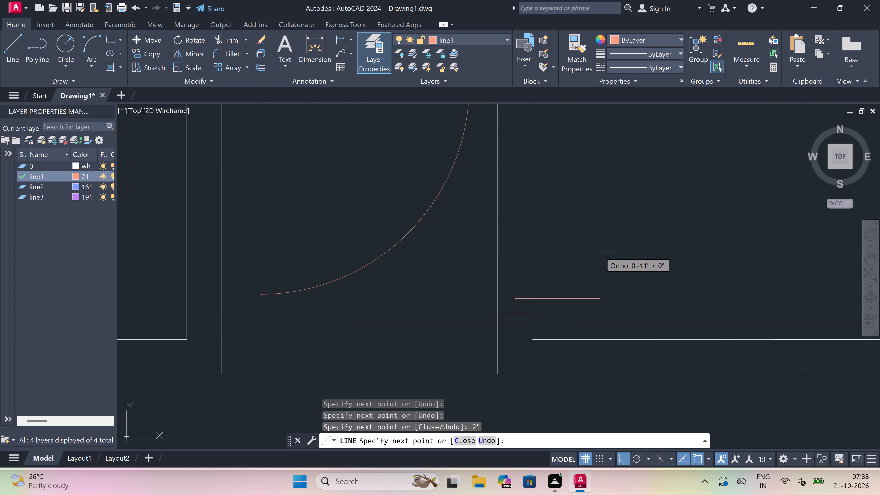
type("2'")
key("space")
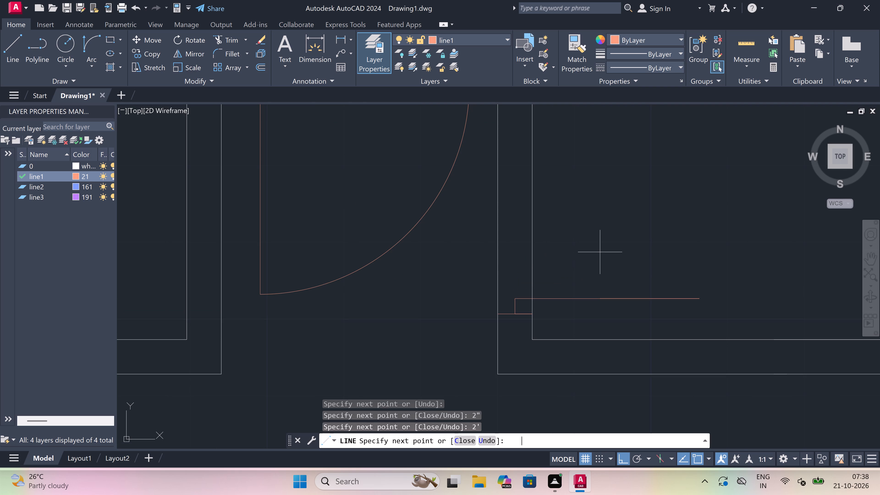
key("Escape")
Draw the opposite jamb line across the right small room's left wall above the first, with a 2" stop downward from its midpoint.
key("space")
scroll(574, 237, "down", 1)
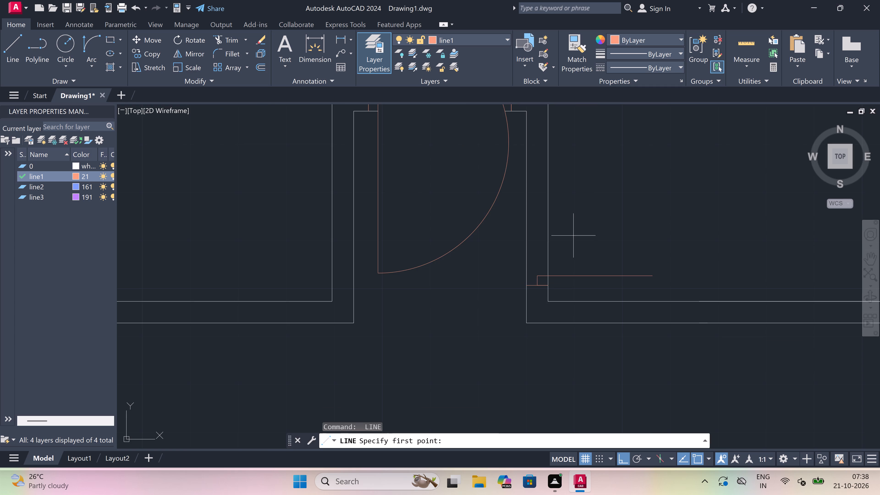
scroll(556, 201, "up", 2)
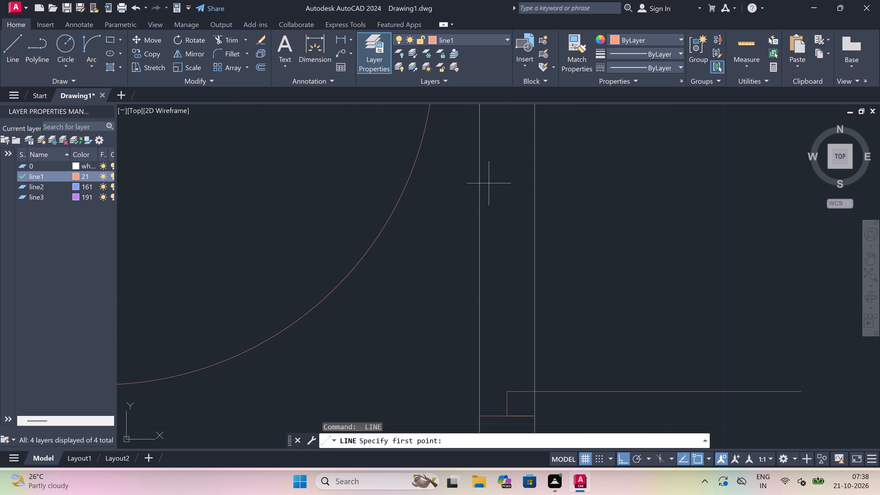
left_click(478, 146)
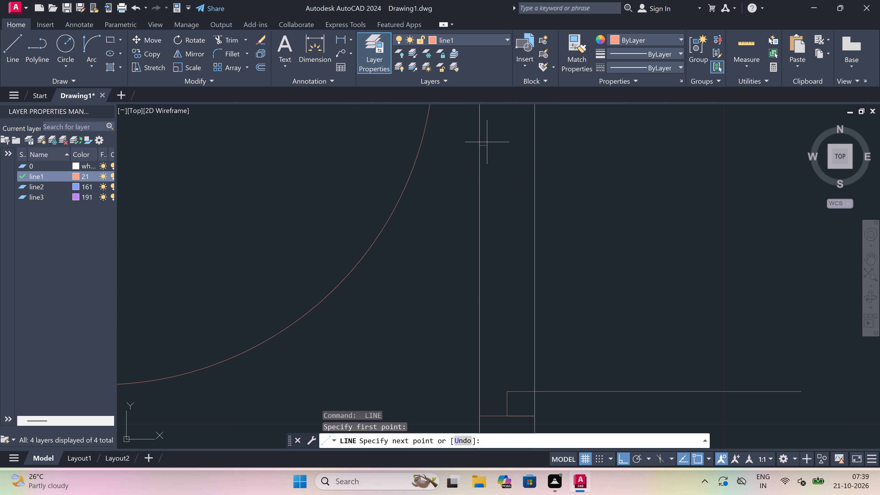
left_click_drag(535, 144, 532, 144)
left_click(506, 143)
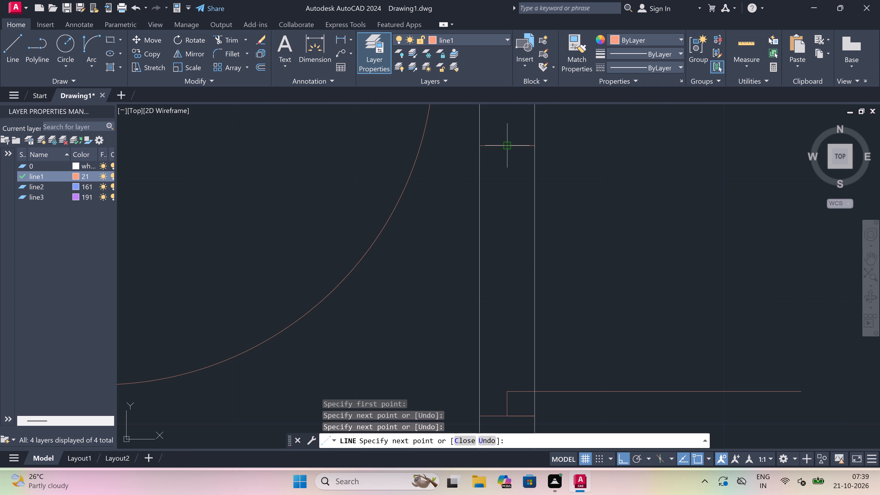
type("2\"")
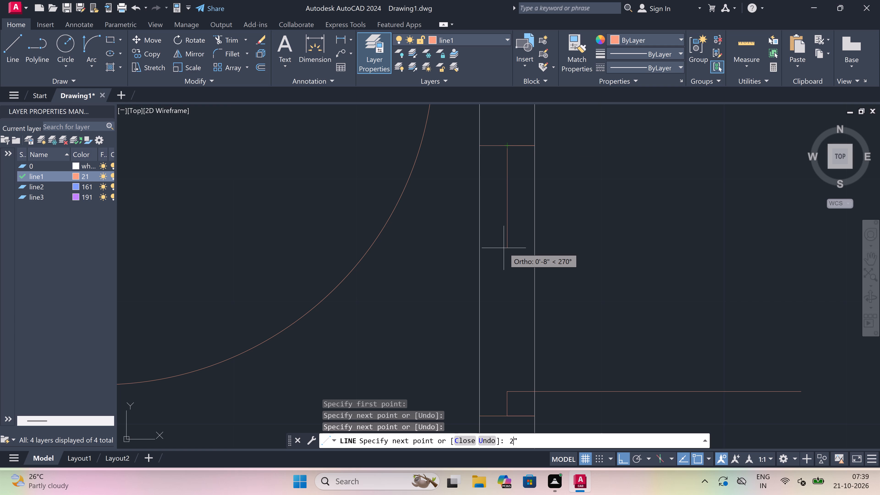
key("space")
key("Escape")
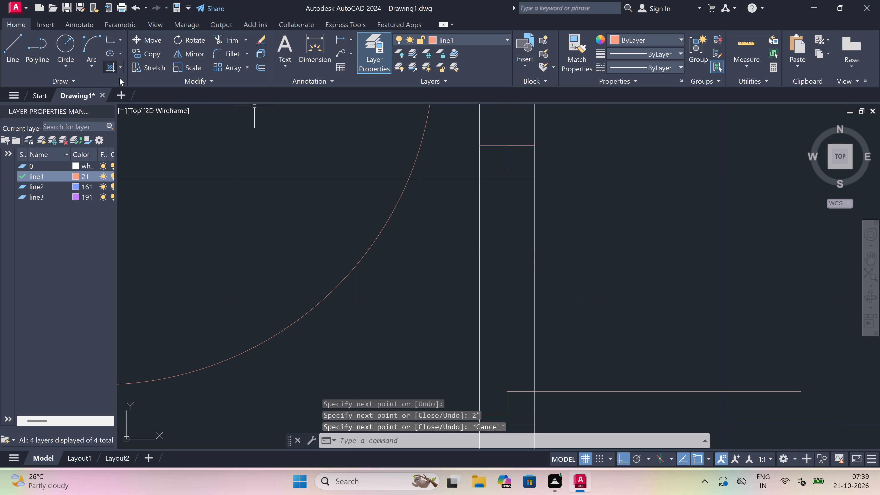
Draw the door swing arc from the free end of the 2' leaf to the end of the upper jamb's stop.
left_click(91, 39)
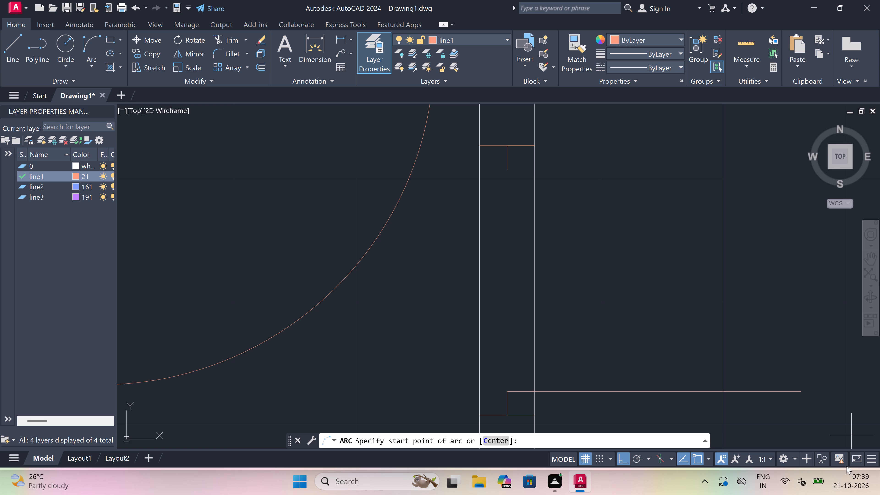
scroll(446, 321, "down", 3)
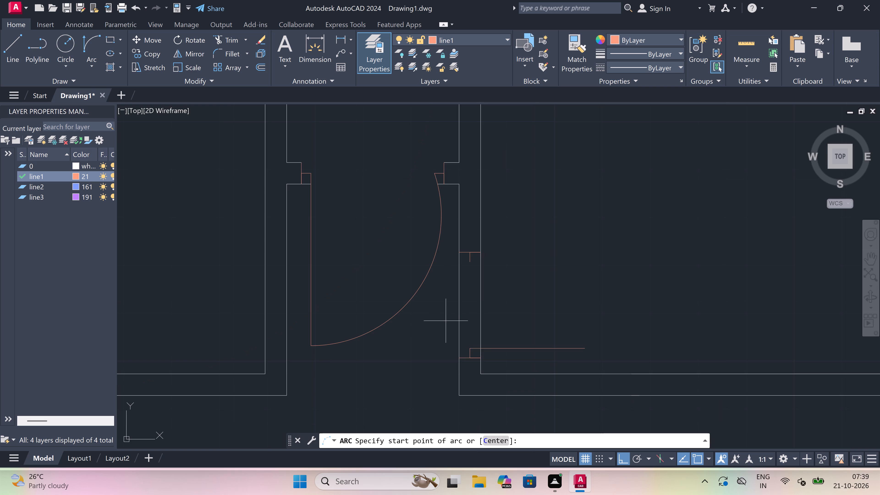
scroll(478, 353, "up", 1)
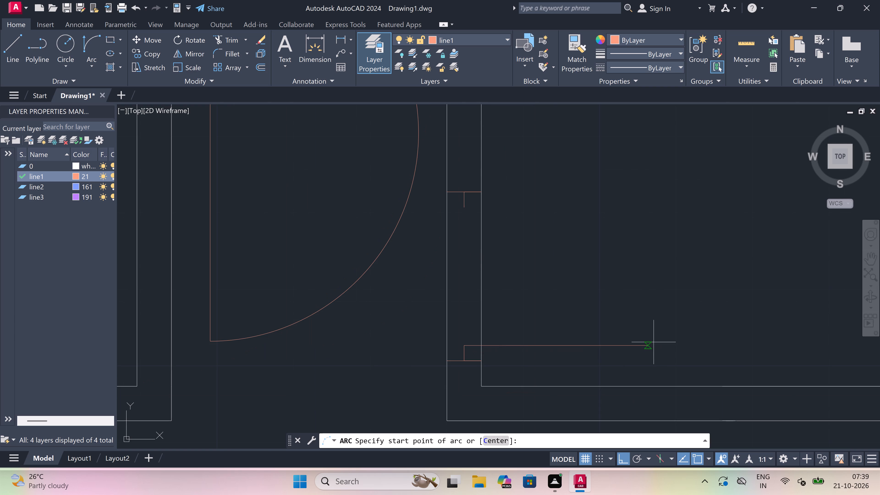
left_click(650, 346)
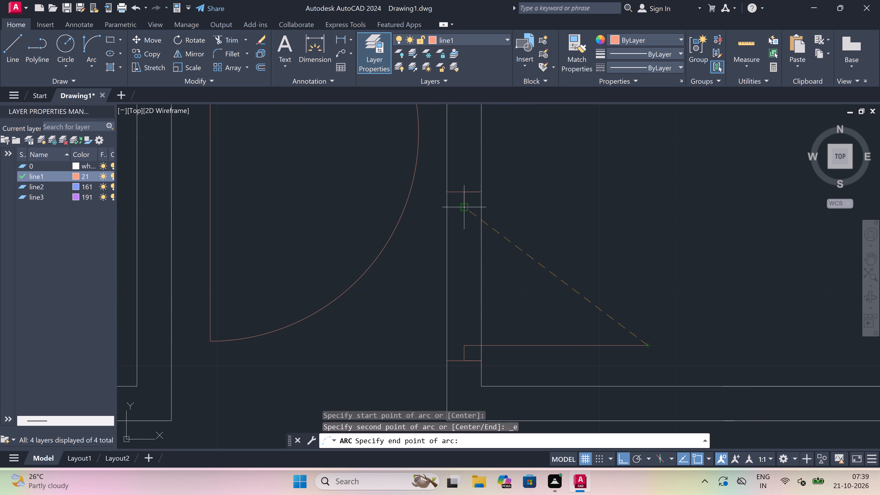
left_click(460, 209)
left_click(591, 195)
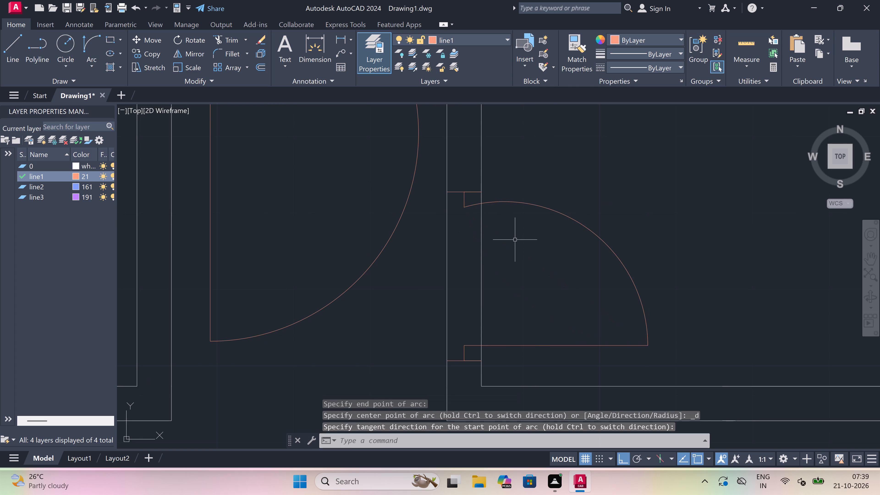
Trim both lines of the right small room's left wall between the two jambs to open the doorway.
key("t")
key("r")
key("space")
left_click(501, 258)
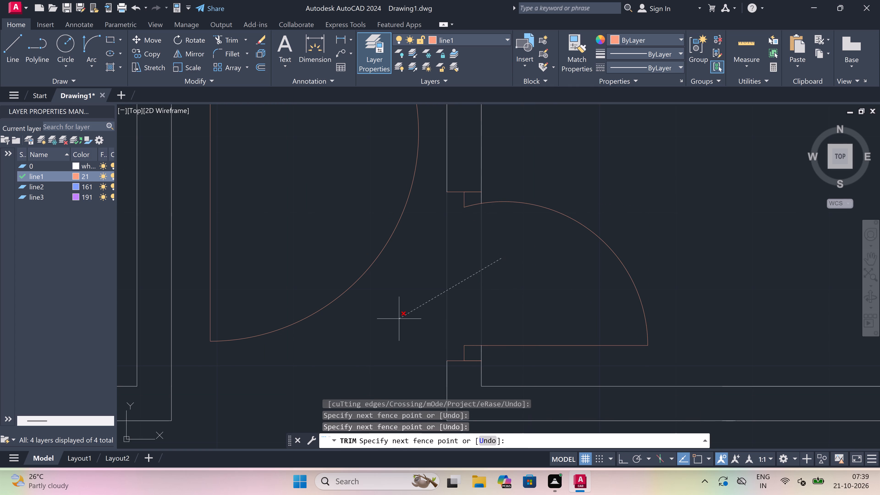
left_click(399, 319)
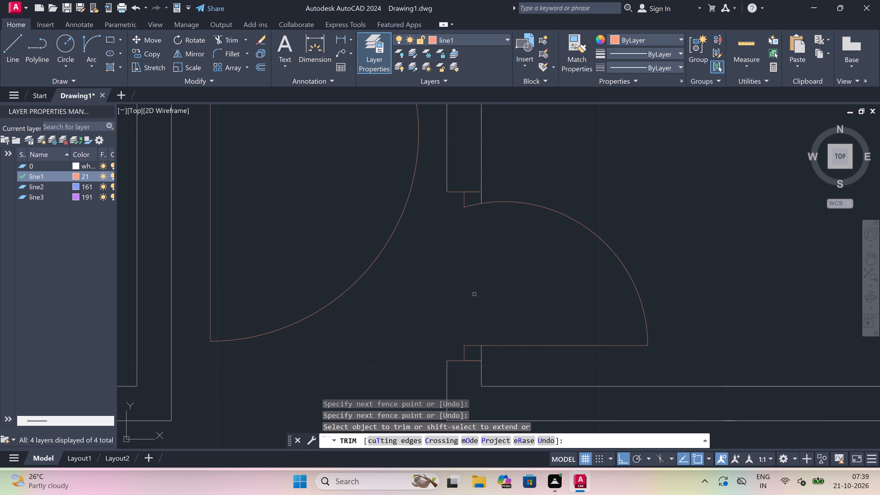
key("Escape")
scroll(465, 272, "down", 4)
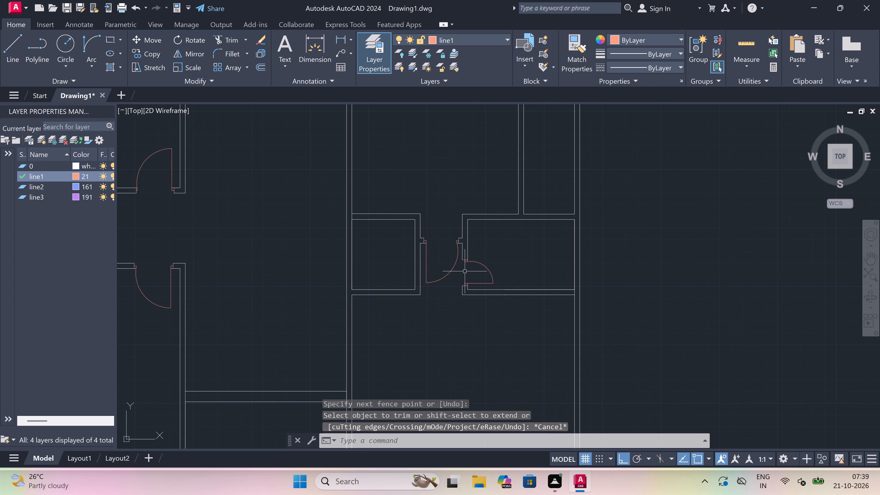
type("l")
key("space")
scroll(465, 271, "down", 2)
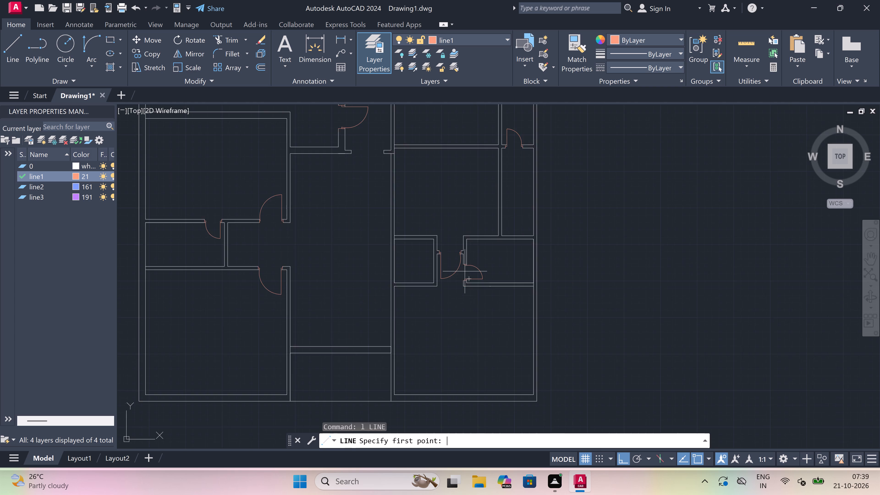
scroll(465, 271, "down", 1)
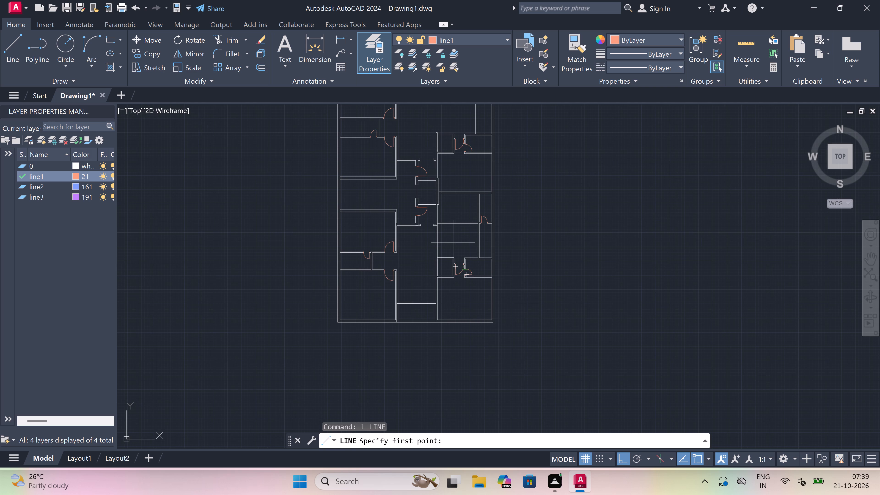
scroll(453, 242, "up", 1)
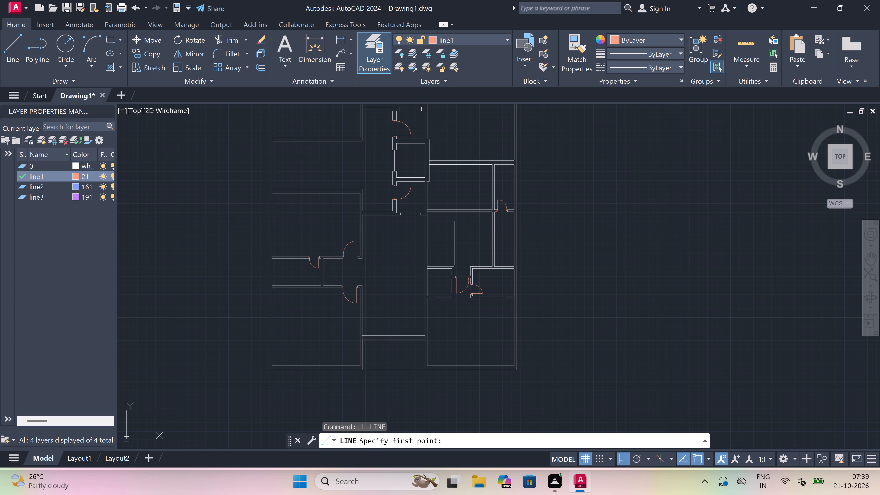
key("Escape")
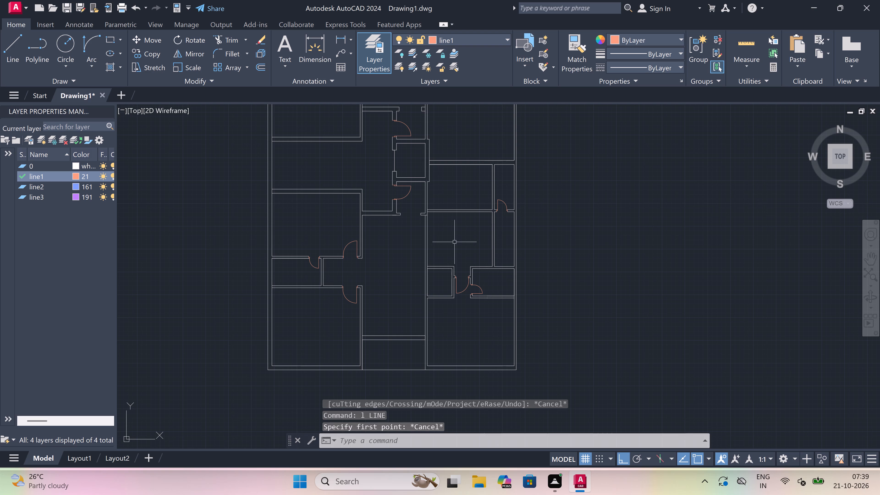
On layer 0, draw two end lines across the vertical wall between the central hall and the room above the small rooms.
left_click(485, 36)
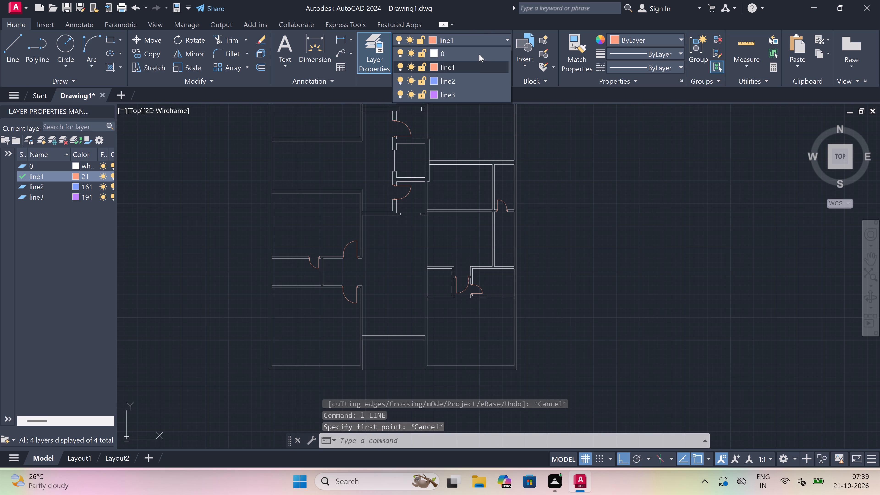
left_click(467, 51)
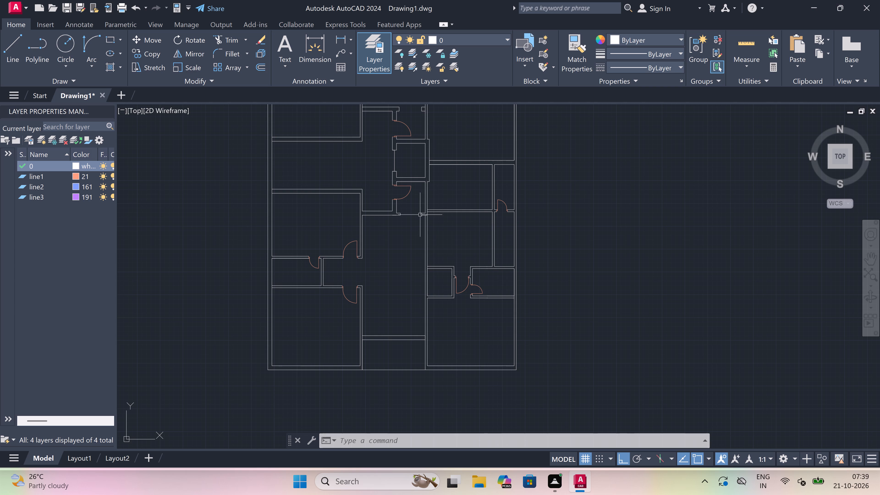
scroll(423, 215, "up", 1)
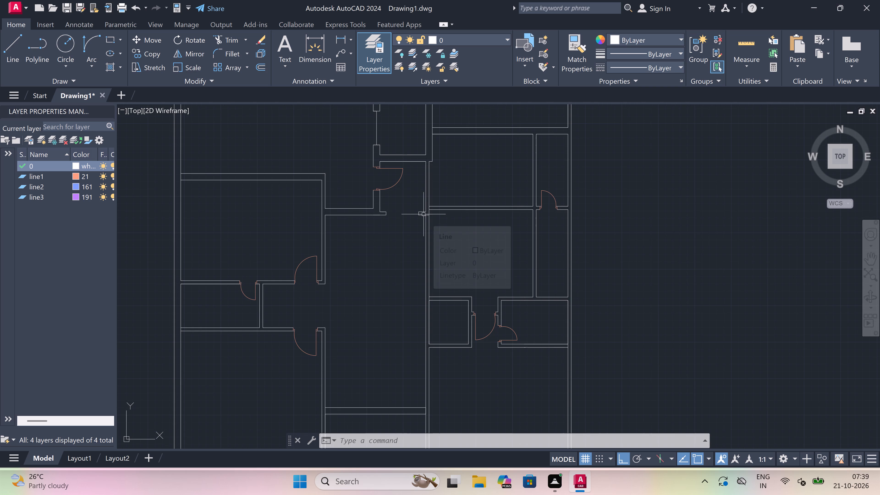
key("l")
key("space")
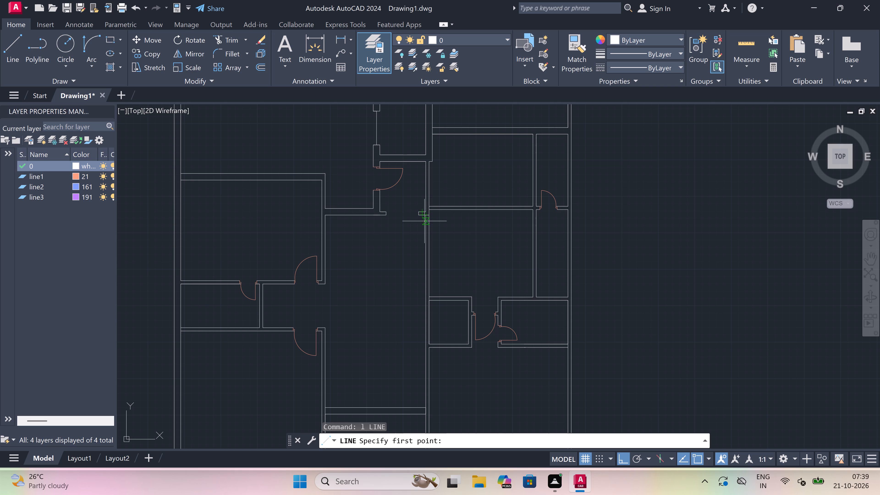
scroll(424, 221, "up", 2)
left_click(425, 242)
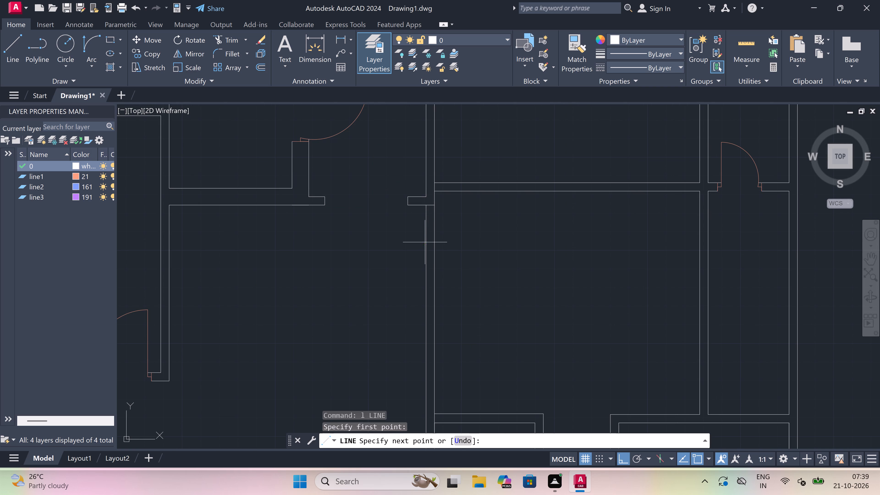
left_click(434, 246)
key("Escape")
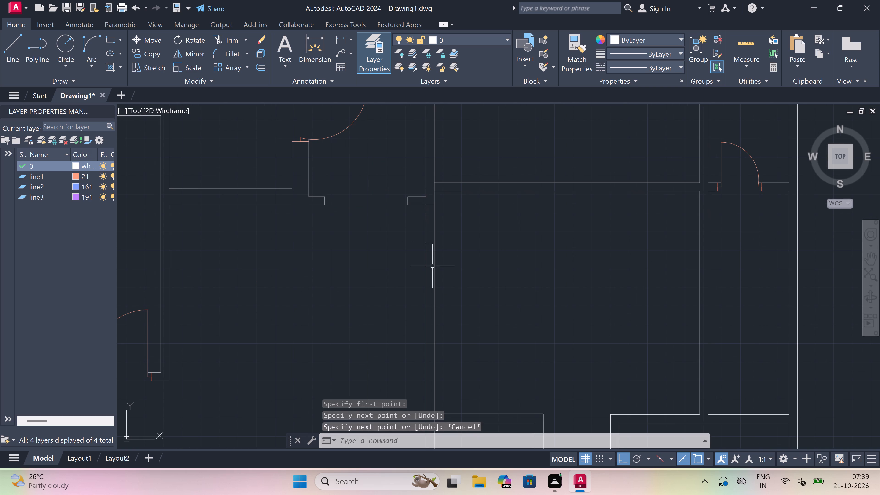
scroll(436, 368, "down", 3)
scroll(432, 374, "up", 4)
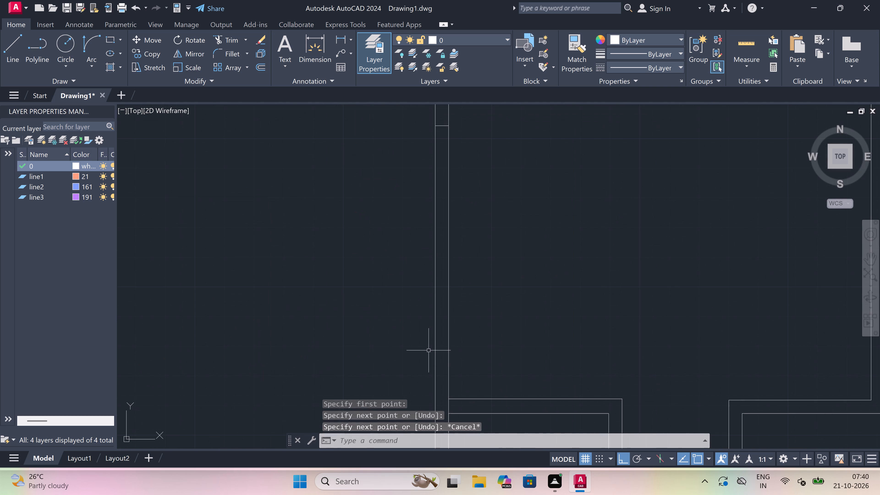
key("space")
left_click(435, 331)
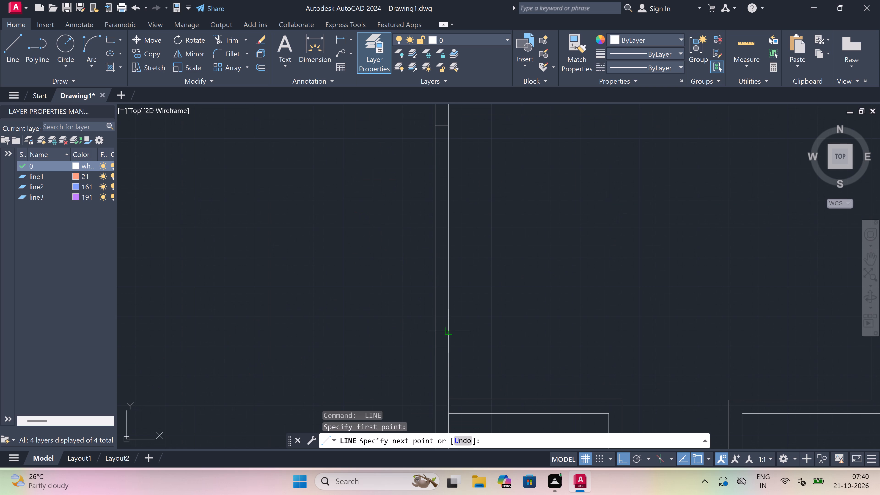
left_click(451, 332)
key("Escape")
Trim both vertical wall lines between the two end lines to create an opening from the hall.
key("t")
key("r")
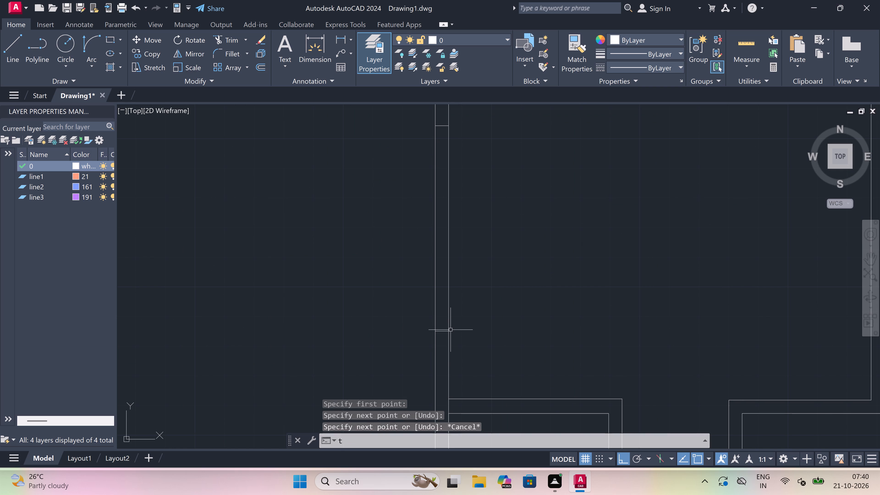
key("space")
left_click_drag(535, 255, 529, 257)
left_click_drag(286, 271, 295, 271)
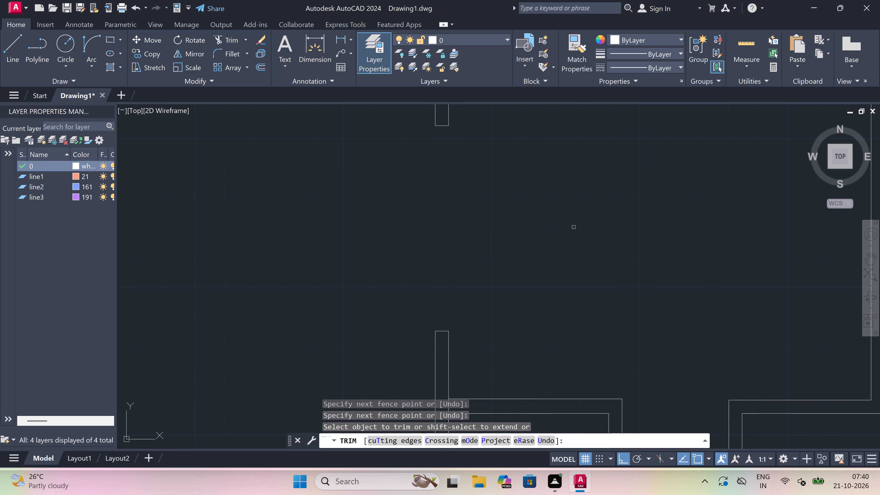
key("Escape")
Draw two end lines across the same room's upper horizontal wall, one near its left end and one further right, to mark an opening.
scroll(439, 262, "down", 4)
scroll(482, 251, "up", 1)
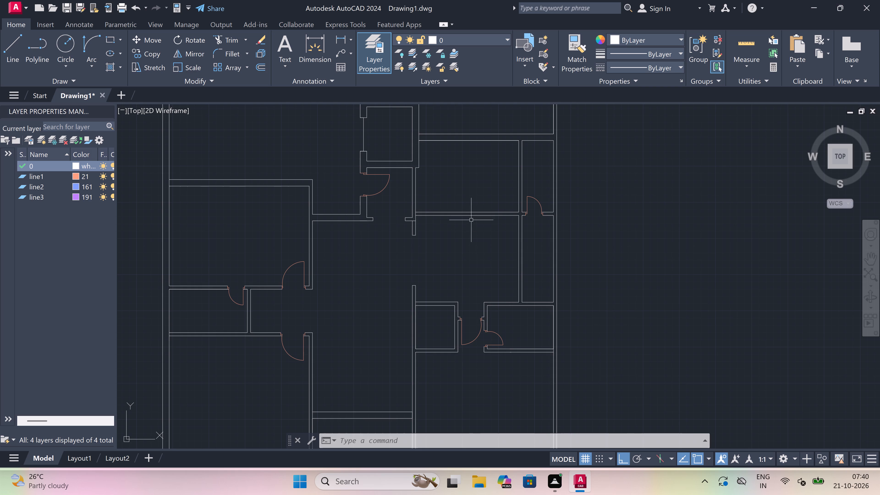
scroll(474, 212, "down", 1)
scroll(472, 227, "up", 1)
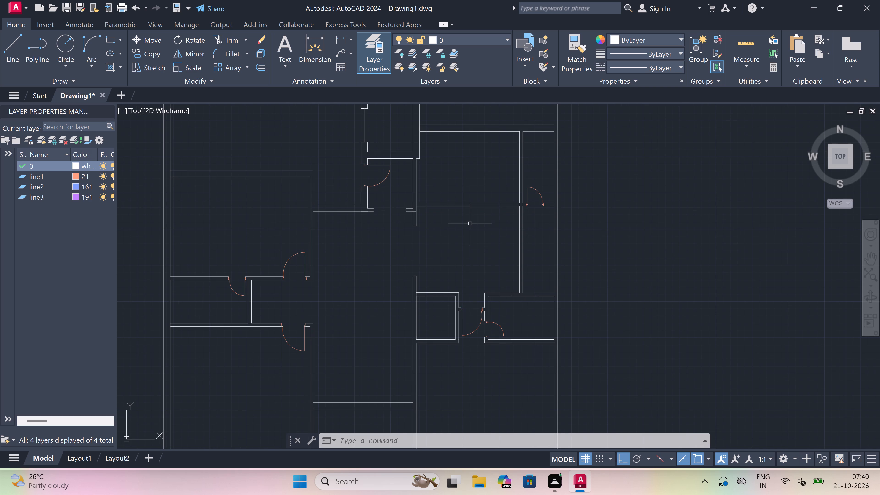
key("l")
key("space")
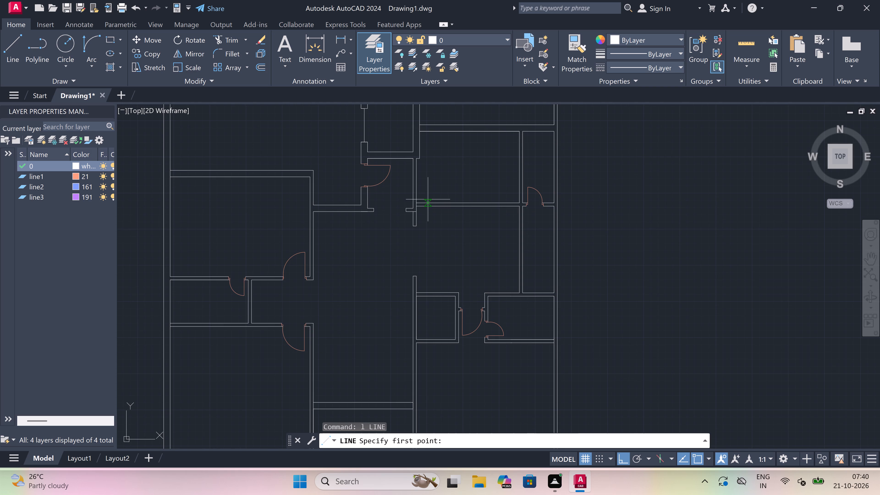
scroll(428, 199, "up", 3)
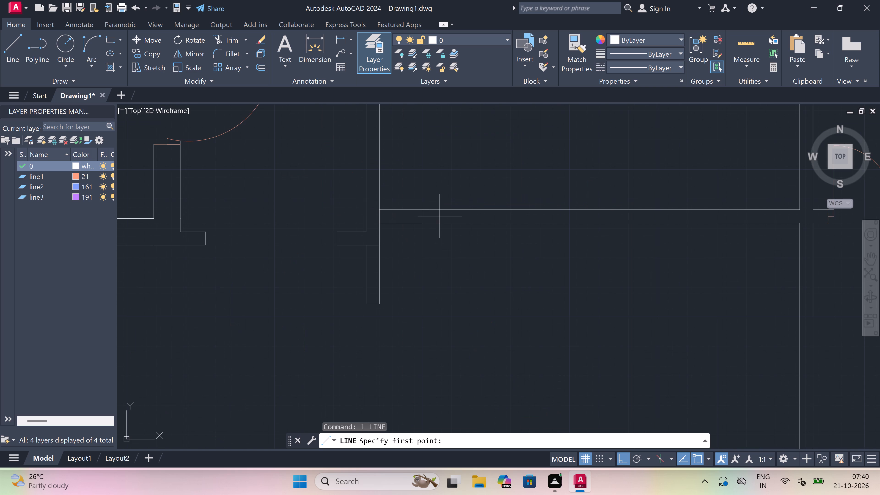
left_click(438, 211)
left_click(436, 222)
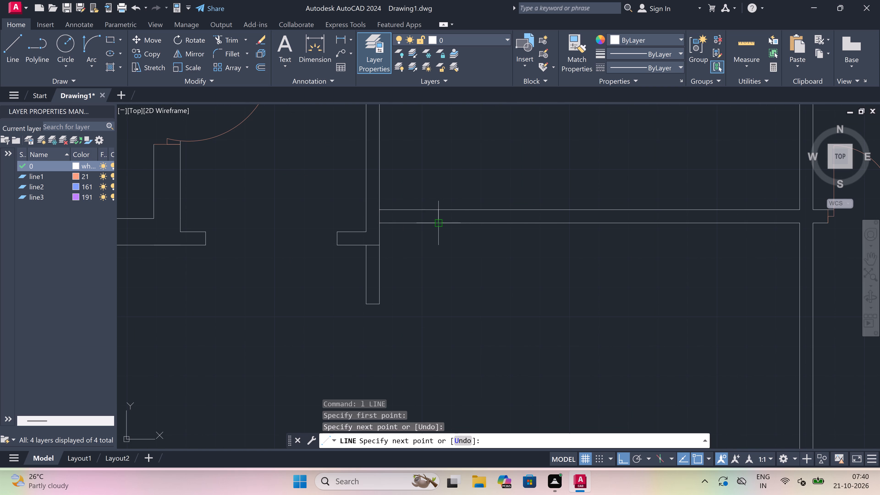
key("Escape")
key("space")
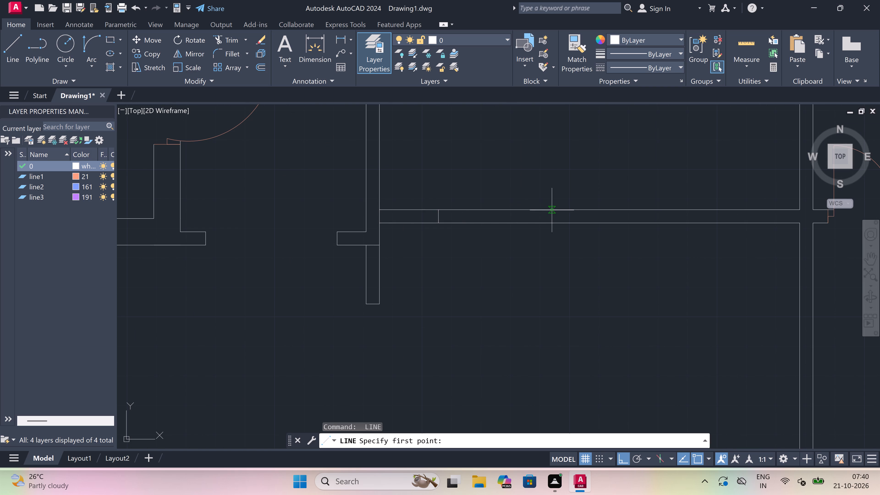
left_click(567, 210)
left_click(568, 222)
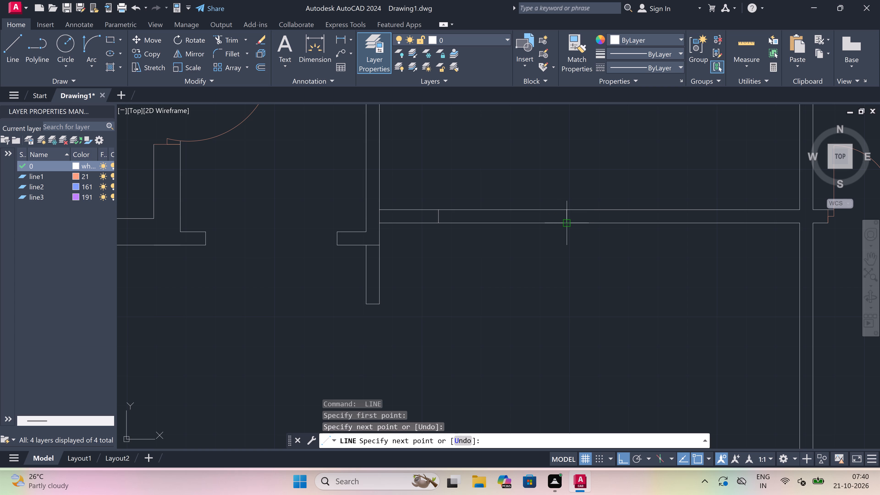
Trim both lines of the horizontal wall between the two end lines to open the wall.
key("Escape")
key("t")
key("r")
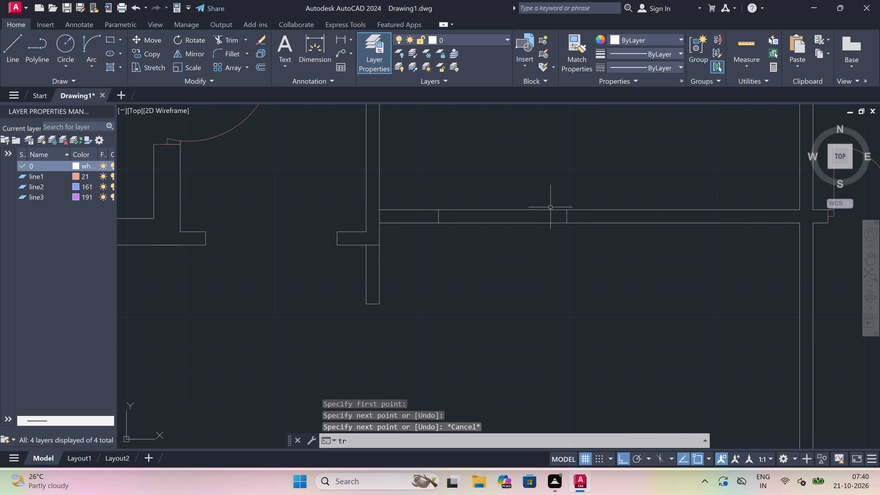
key("space")
left_click_drag(528, 191, 526, 197)
left_click(486, 276)
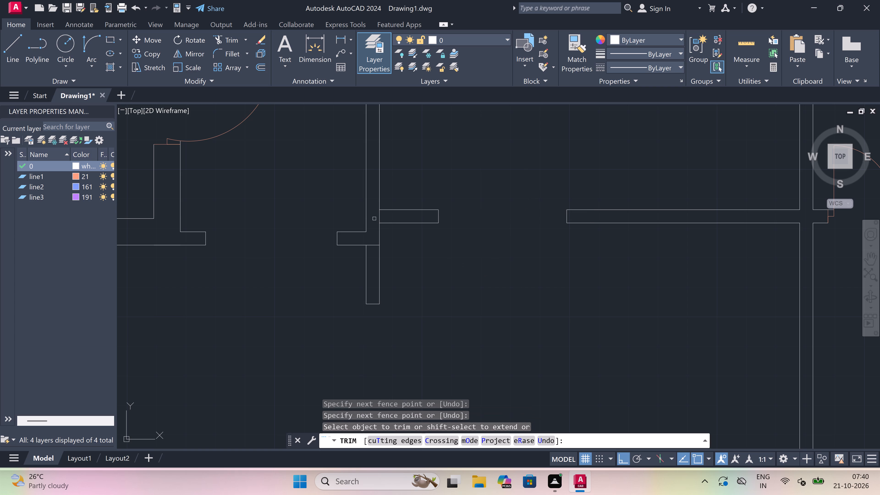
Trim the leftover line segments inside the junction where this horizontal wall meets the hall's vertical wall.
left_click_drag(374, 220, 374, 223)
left_click(375, 253)
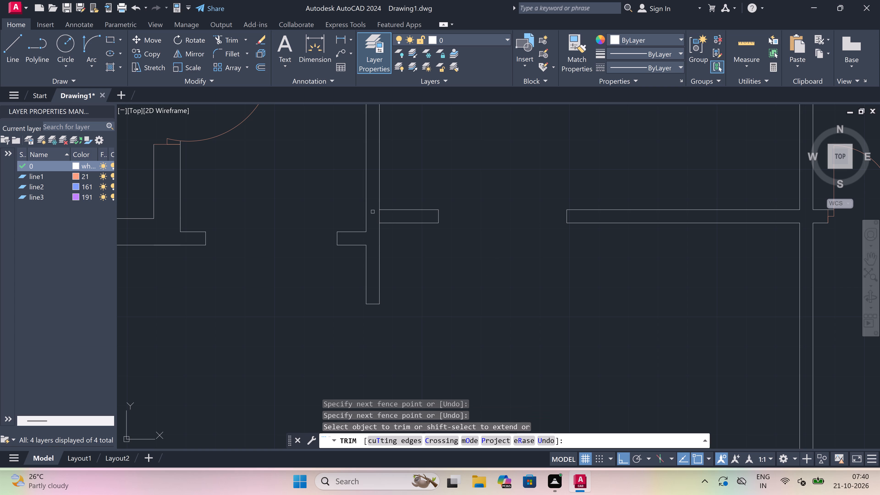
left_click(374, 215)
left_click(397, 217)
key("Escape")
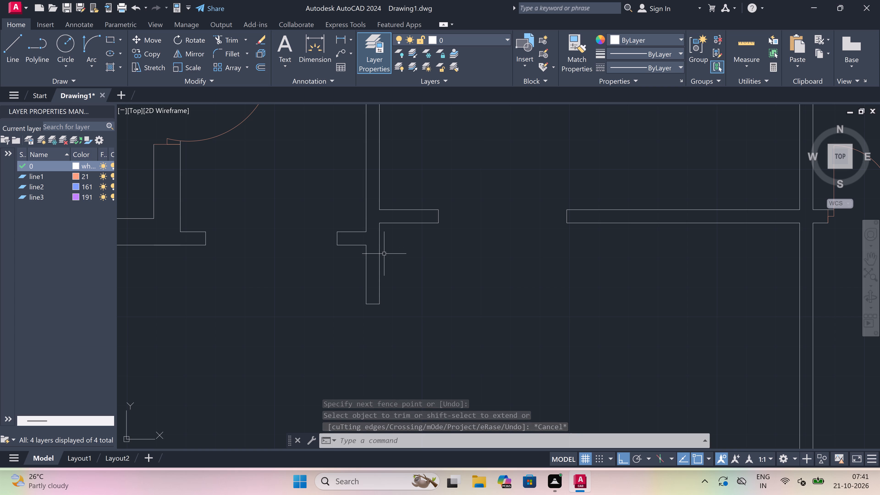
In the upper half of the plan, extend the hall's right-hand vertical wall about 4' down past the horizontal wall with a 4.5" wide line outline.
scroll(385, 258, "down", 4)
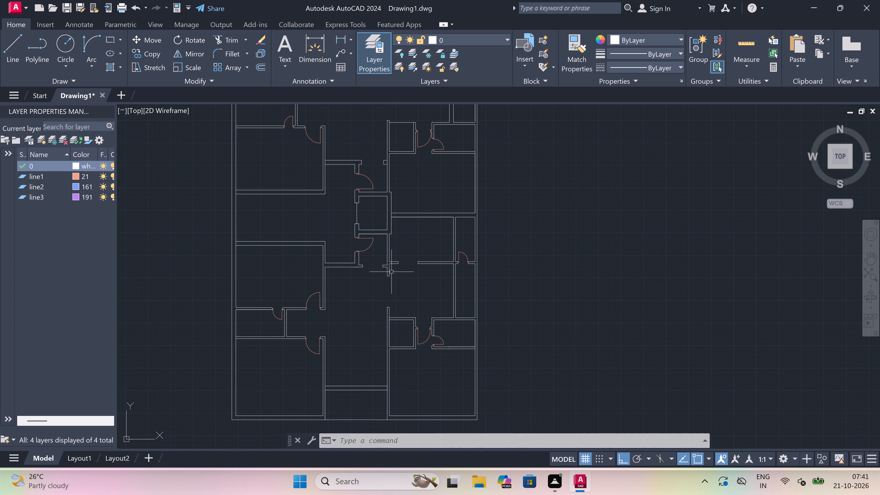
scroll(391, 272, "down", 2)
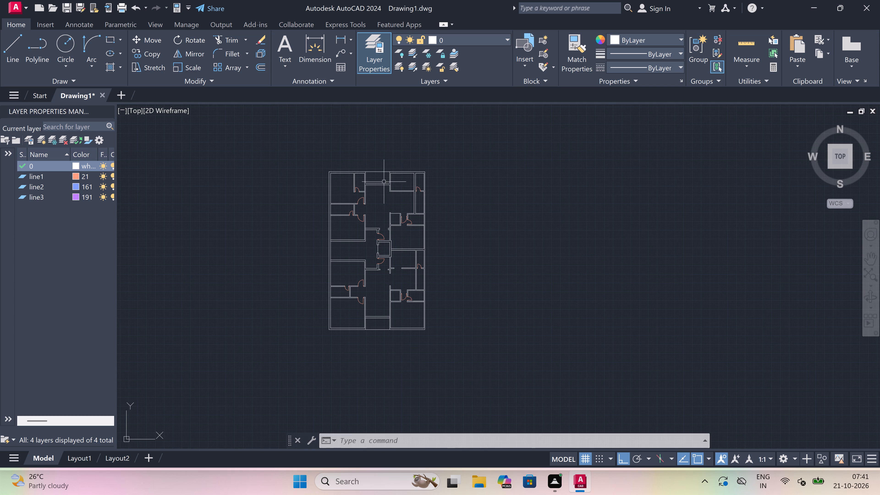
scroll(389, 190, "up", 2)
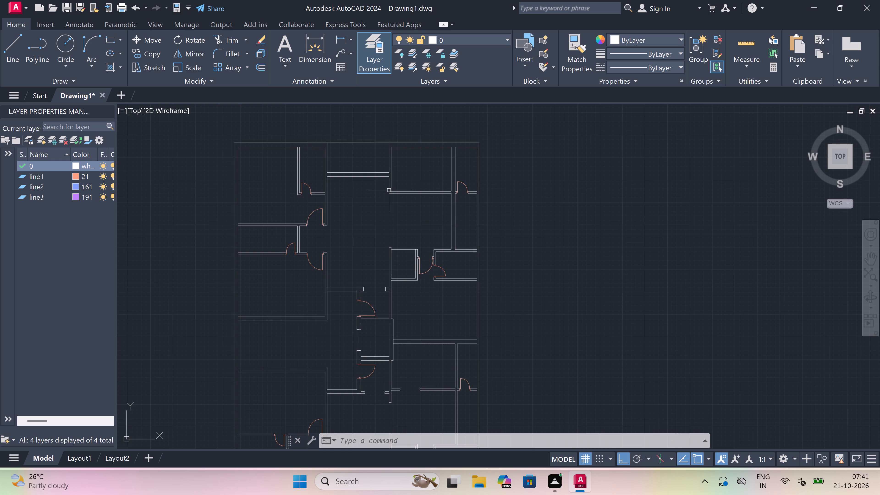
scroll(389, 190, "up", 2)
scroll(389, 190, "down", 3)
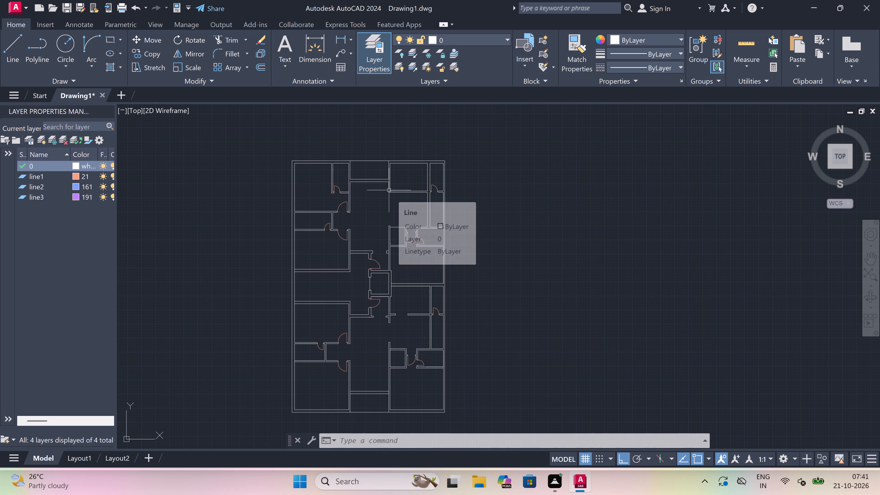
scroll(389, 190, "up", 1)
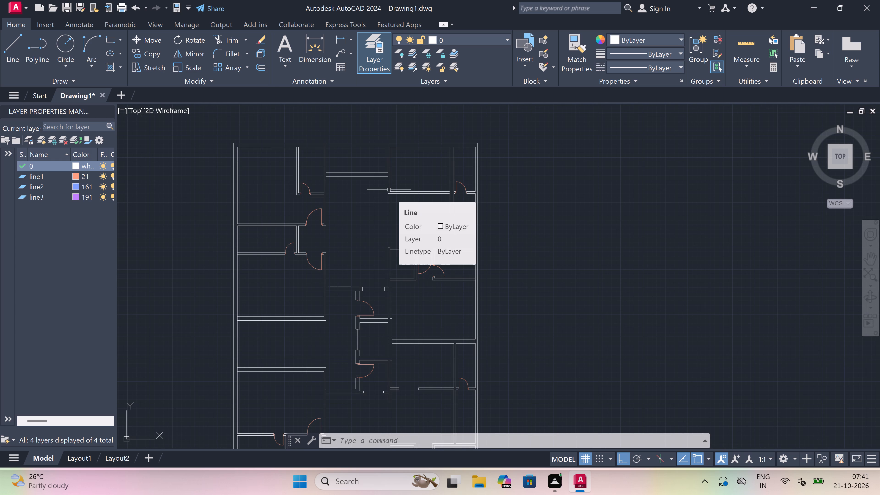
scroll(389, 190, "up", 2)
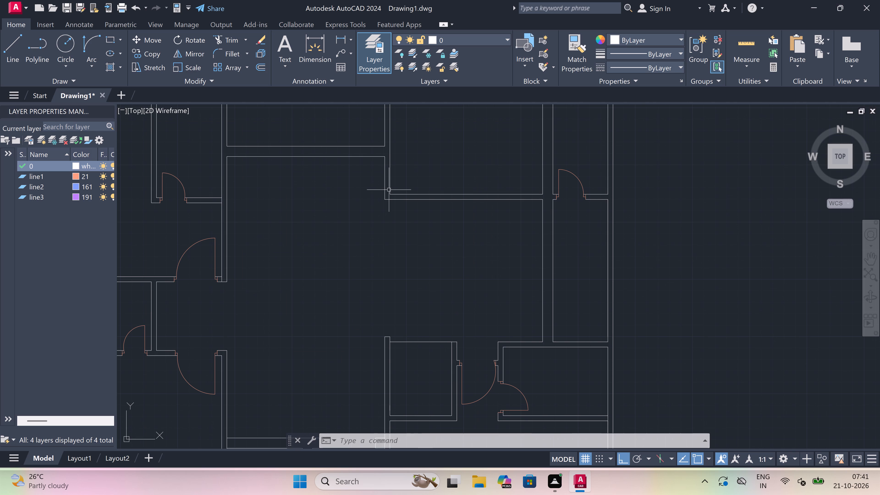
type("l")
key("space")
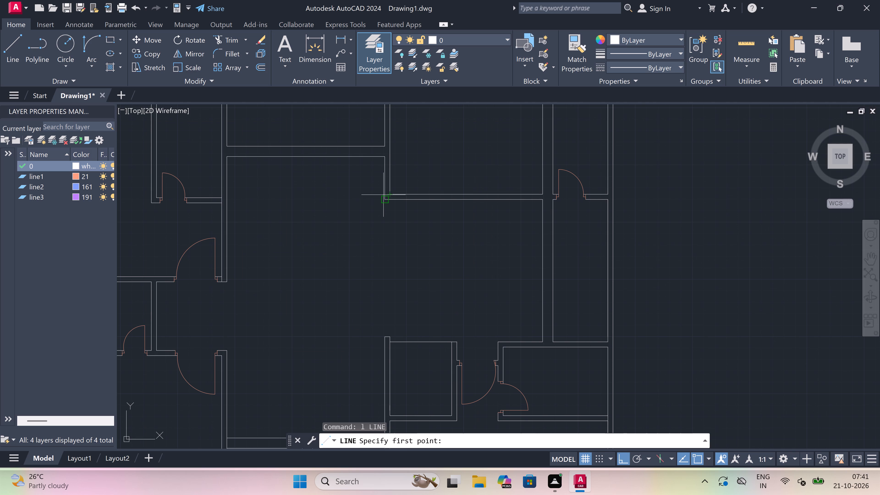
left_click(385, 201)
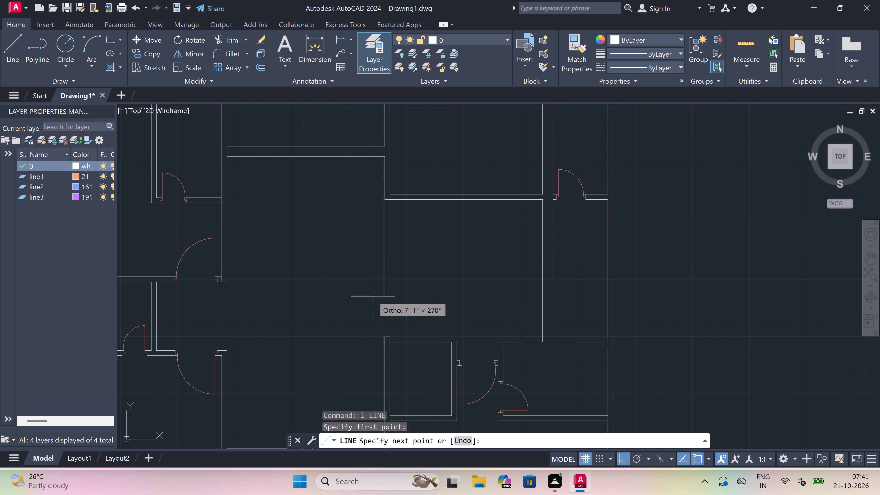
left_click(385, 253)
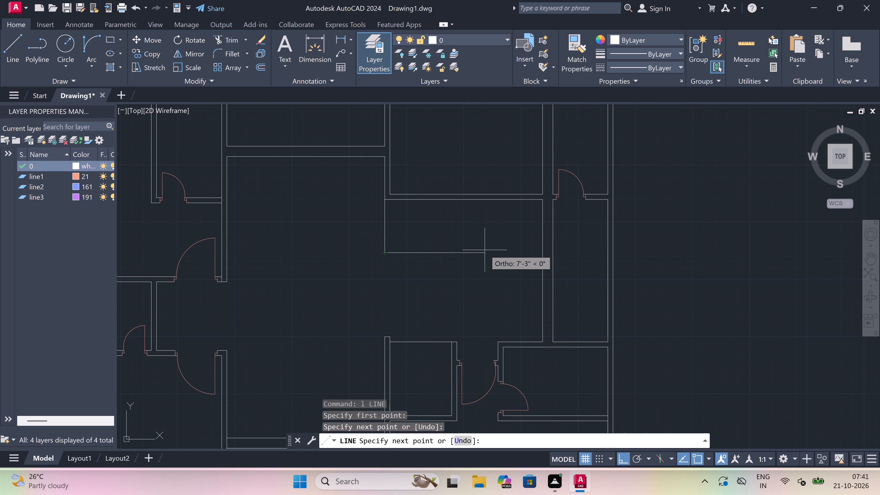
type("4.5\"")
key("space")
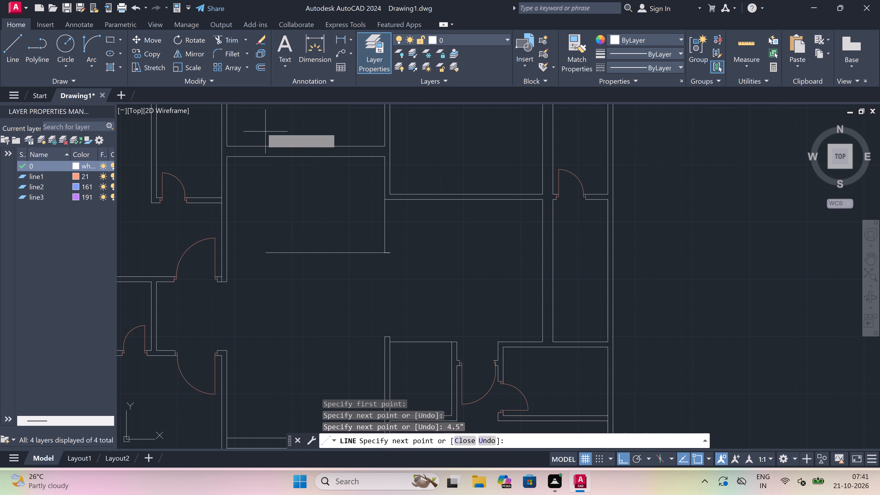
scroll(386, 200, "up", 1)
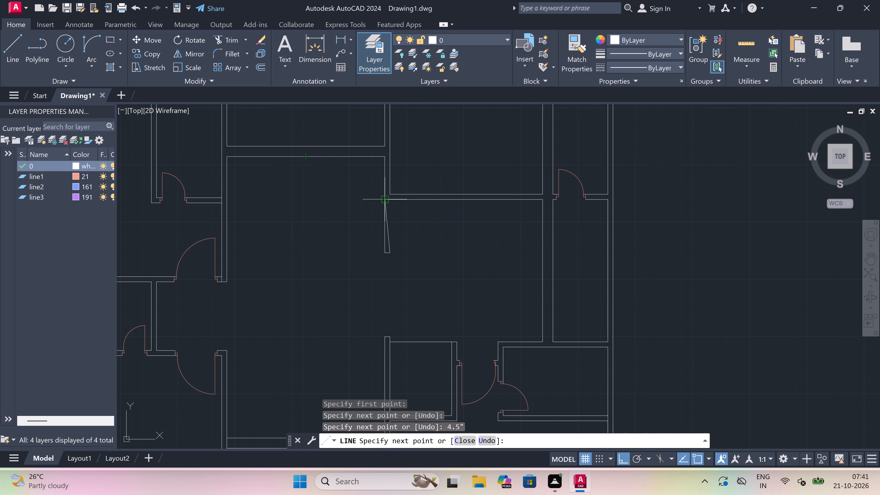
scroll(385, 201, "up", 3)
left_click(399, 197)
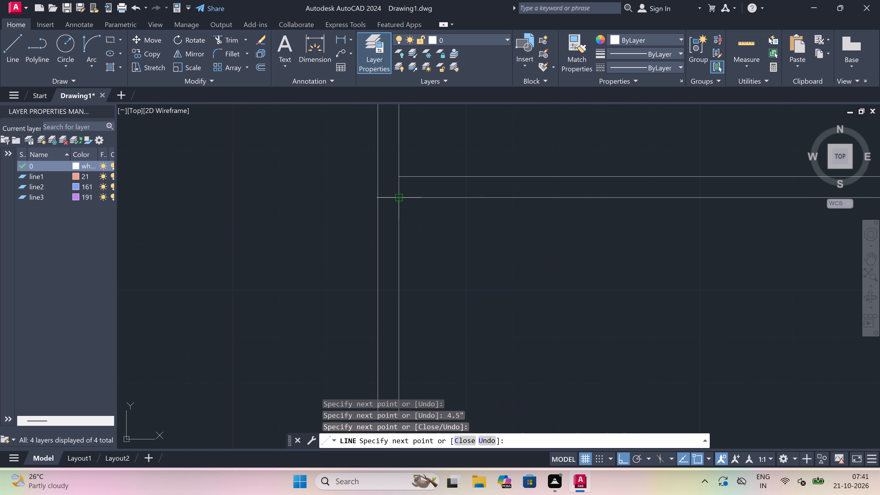
key("Escape")
Trim the leftover horizontal line crossing the junction between the new wall stub and the horizontal wall.
key("t")
key("r")
key("space")
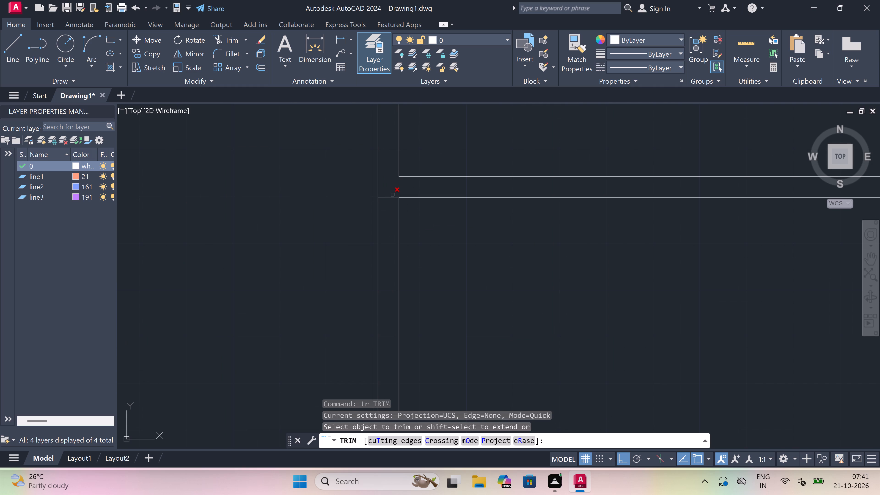
left_click(391, 195)
left_click(391, 199)
key("Escape")
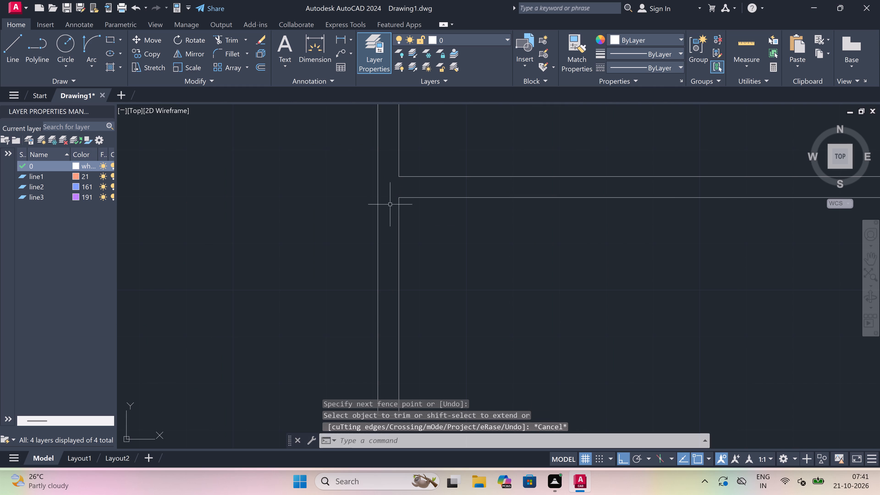
Draw three end lines across the upper-right room's lower horizontal wall, two close together near its left end and one further right.
scroll(391, 243, "down", 4)
key("l")
key("space")
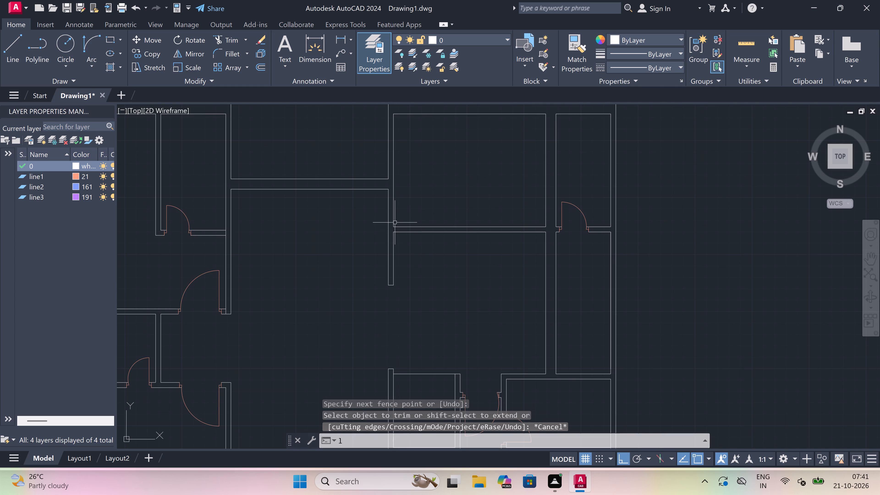
scroll(404, 209, "up", 2)
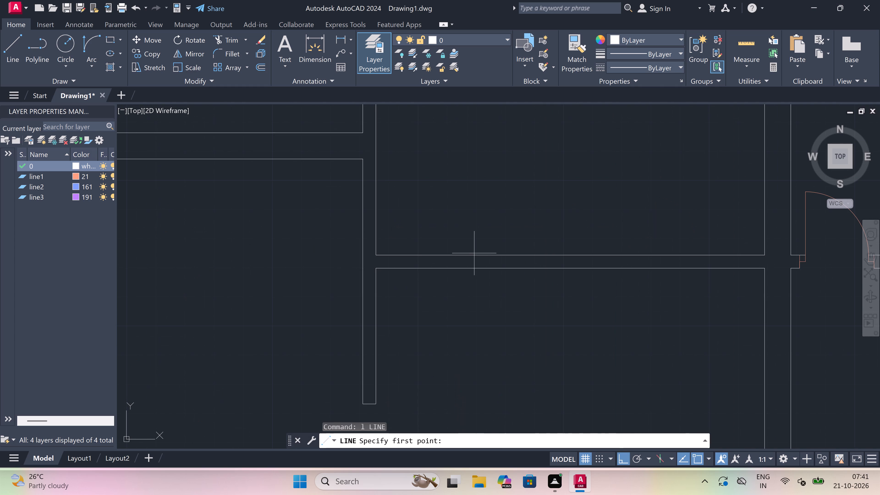
left_click(423, 253)
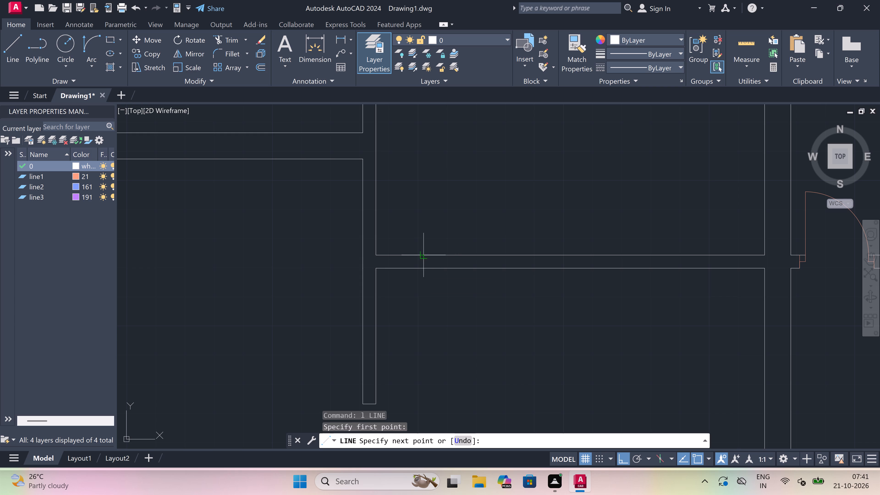
left_click(422, 270)
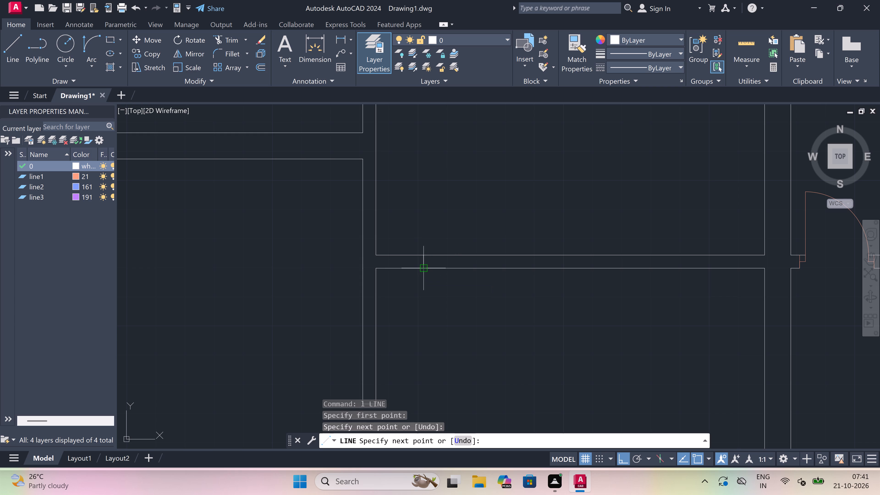
key("Escape")
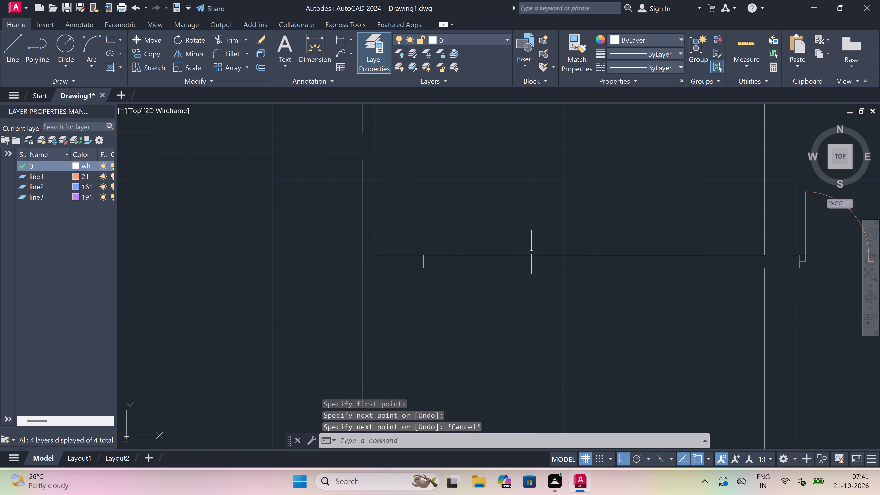
key("space")
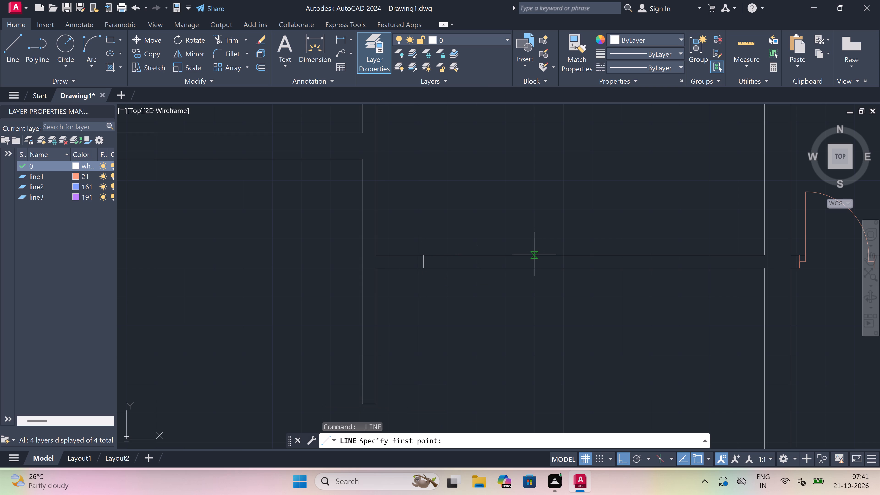
left_click(539, 253)
left_click(539, 268)
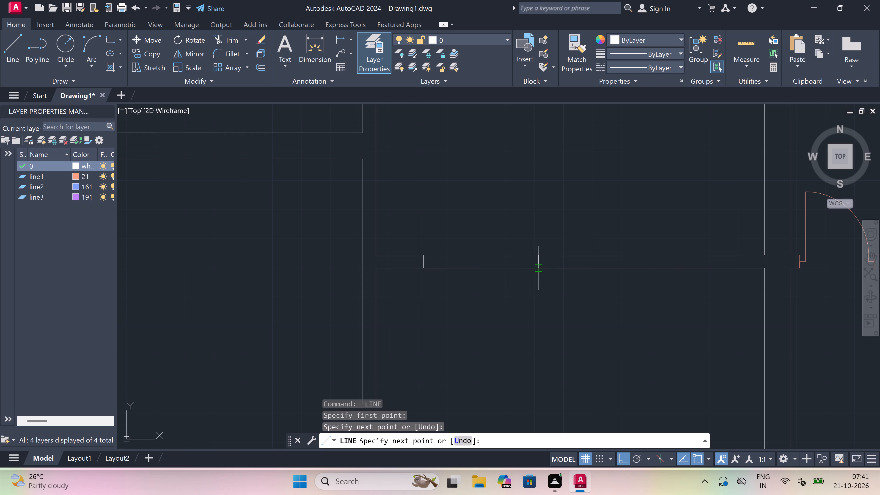
key("Escape")
key("space")
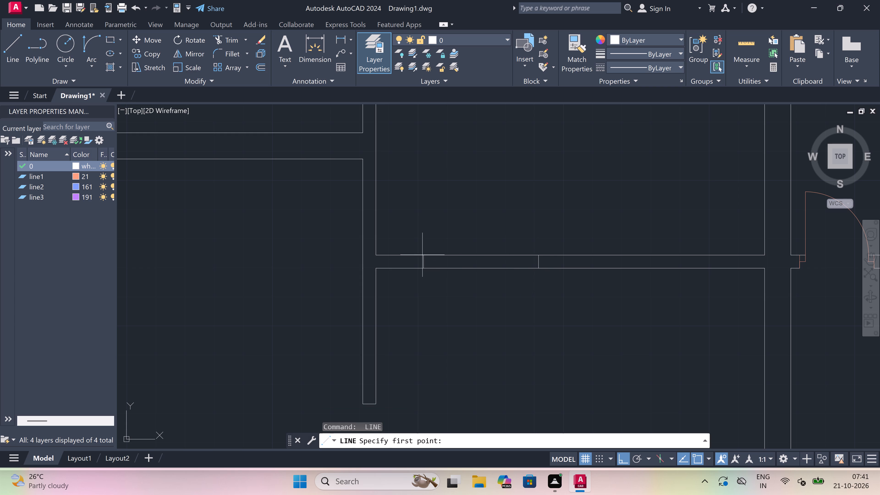
left_click(410, 255)
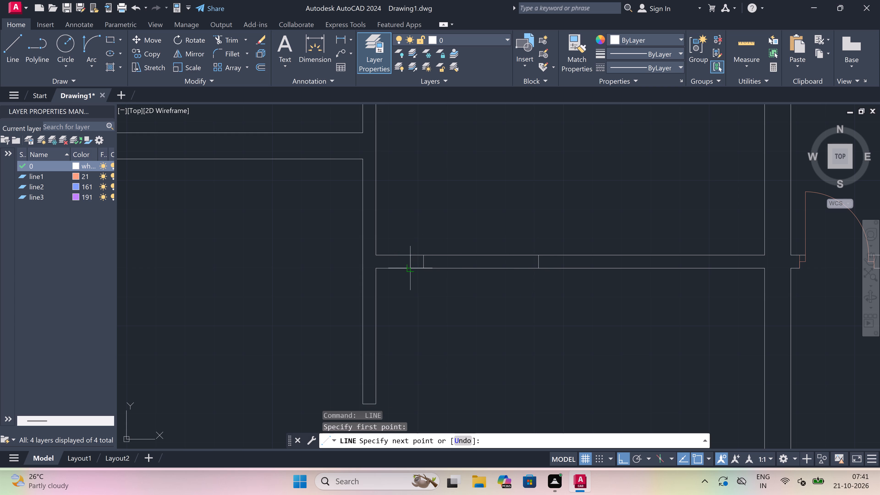
left_click(408, 269)
key("Escape")
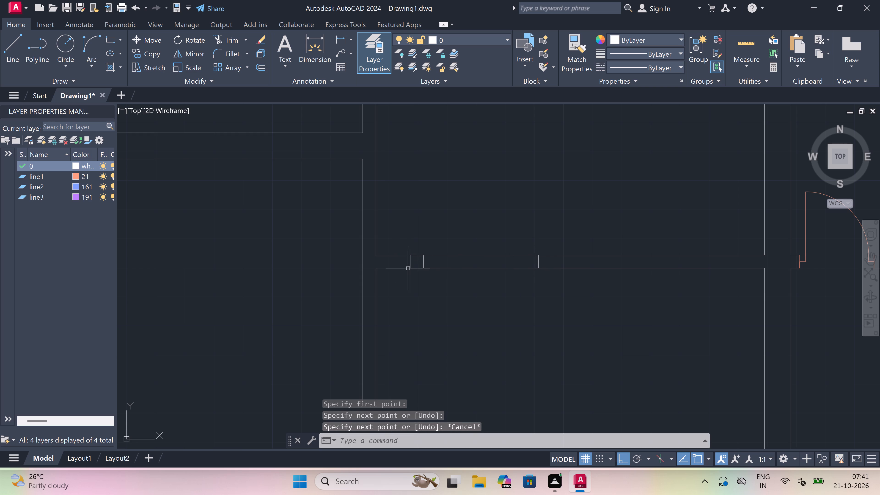
Trim both wall lines between the outermost end lines and remove the leftover inner end line to create the opening.
type("tr")
key("space")
left_click_drag(417, 276, 416, 273)
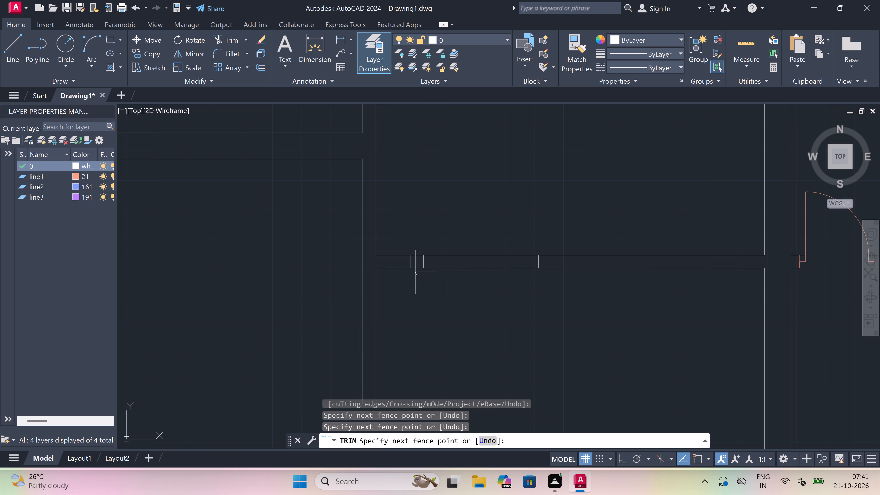
left_click(417, 255)
left_click_drag(426, 269, 426, 265)
left_click(433, 239)
left_click(443, 286)
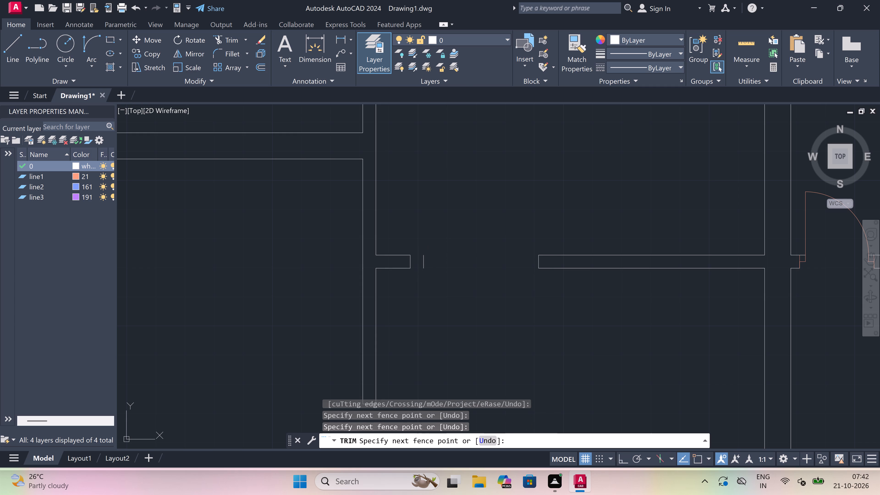
left_click(426, 261)
left_click(423, 259)
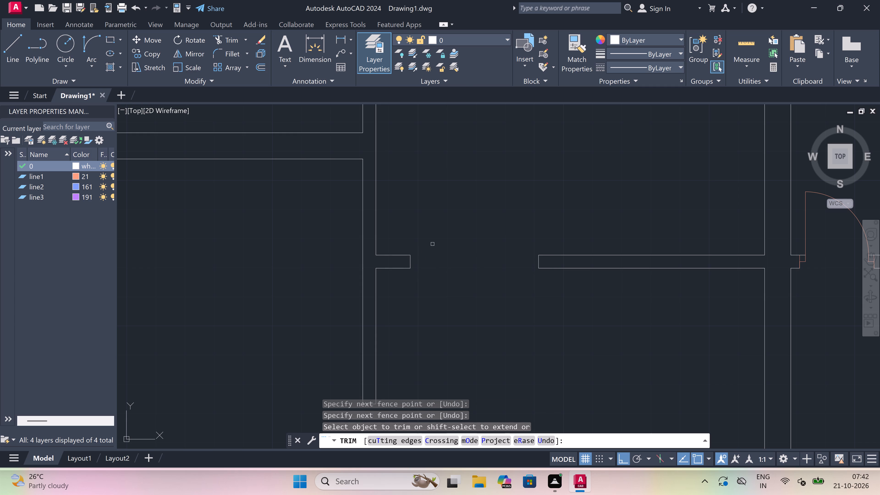
key("Escape")
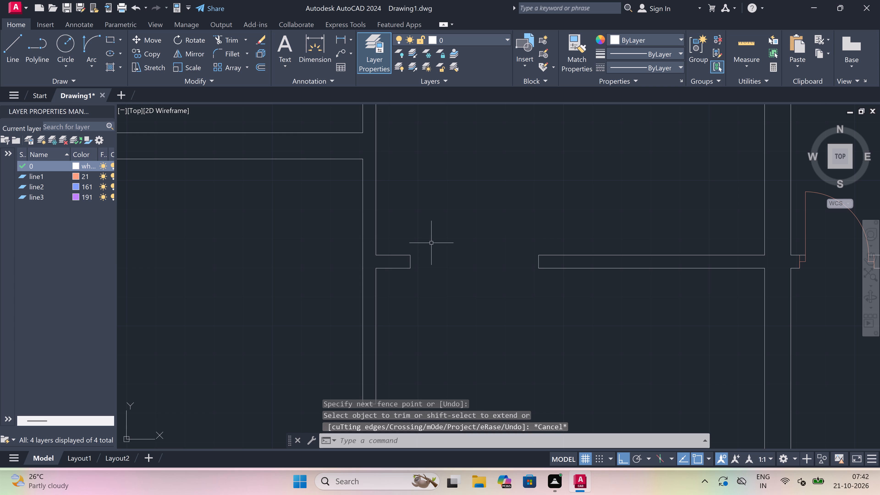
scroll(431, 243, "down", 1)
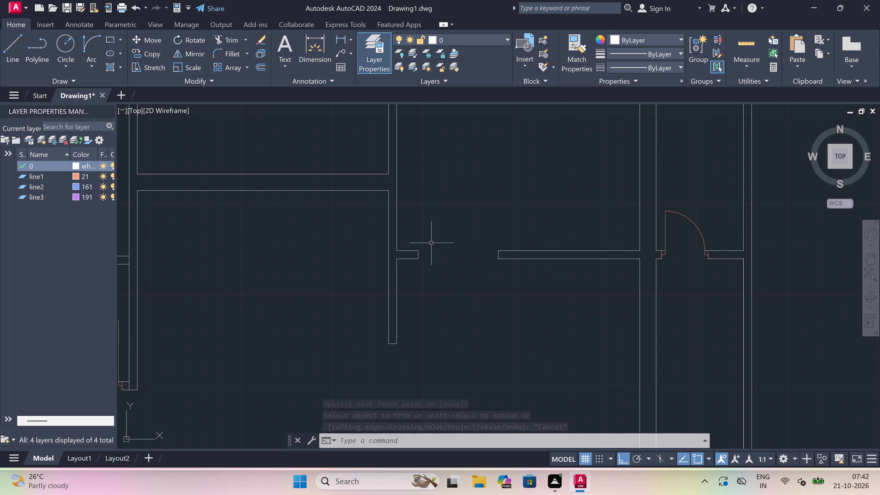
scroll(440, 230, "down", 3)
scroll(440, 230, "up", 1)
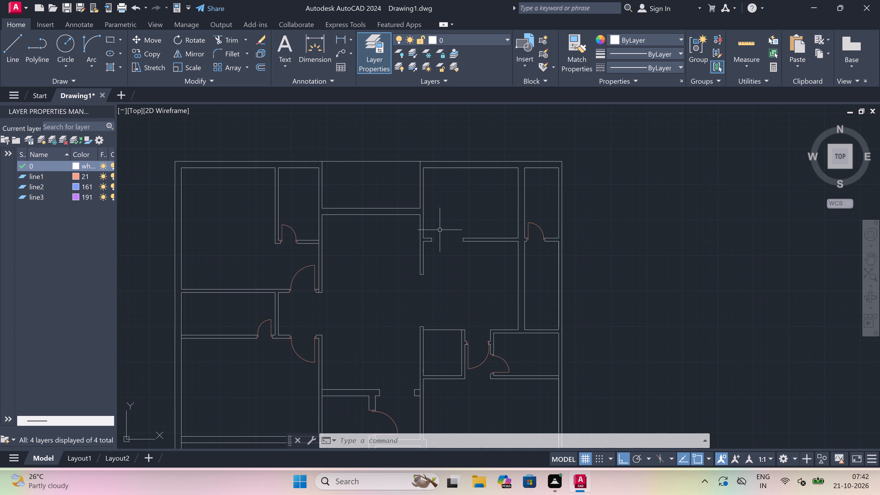
In the upper-right room, draw an L-shaped line about 9'-9" rightward from the left wall, continuing down to the lower wall.
scroll(440, 230, "up", 1)
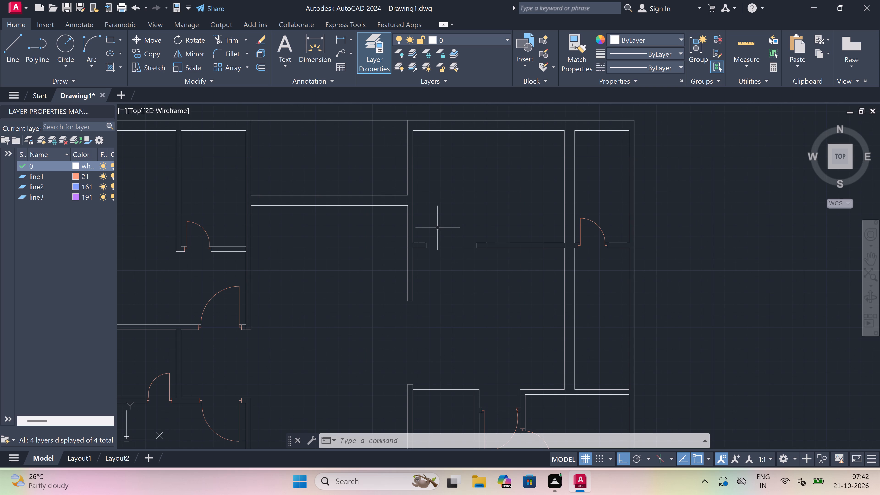
type("l")
key("space")
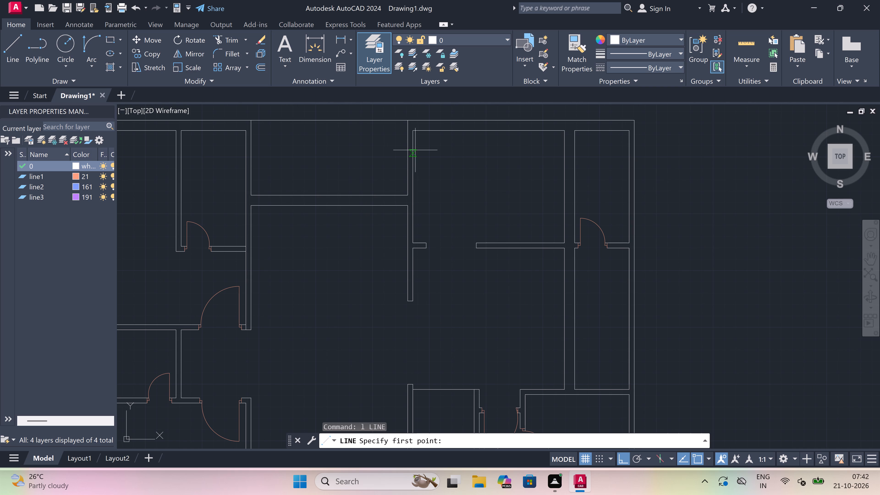
left_click_drag(412, 149, 419, 150)
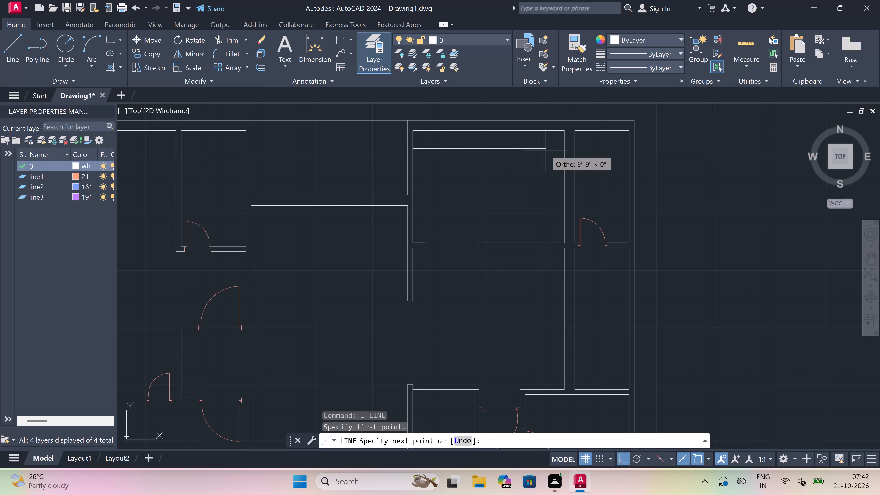
left_click_drag(546, 151, 546, 157)
left_click(546, 242)
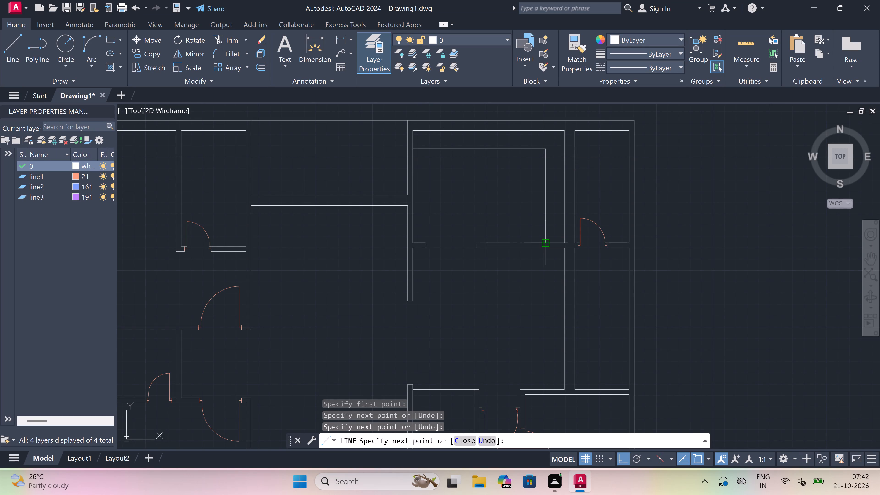
key("Escape")
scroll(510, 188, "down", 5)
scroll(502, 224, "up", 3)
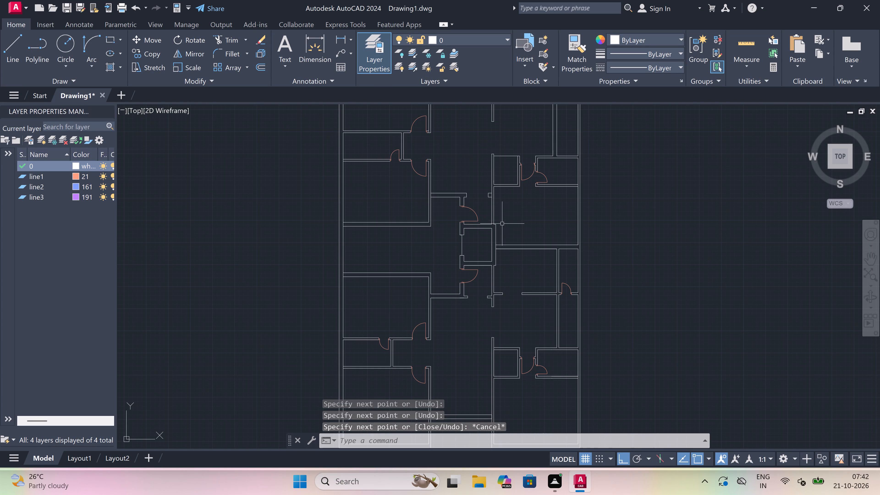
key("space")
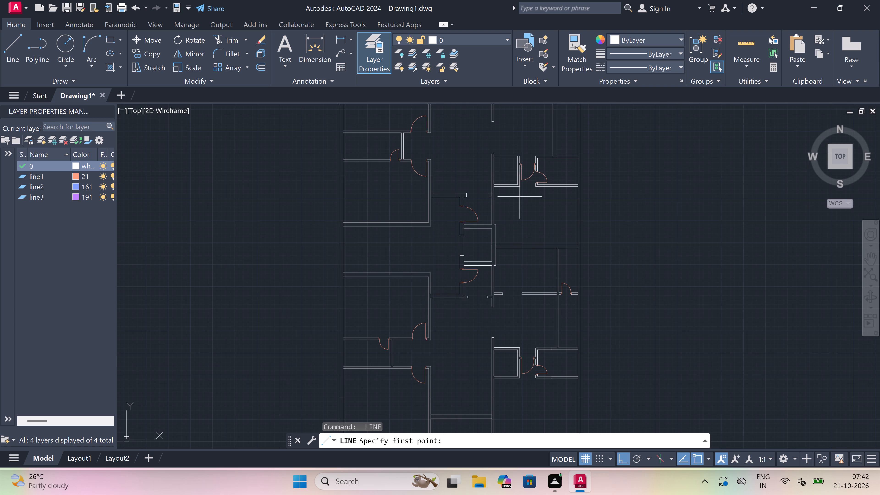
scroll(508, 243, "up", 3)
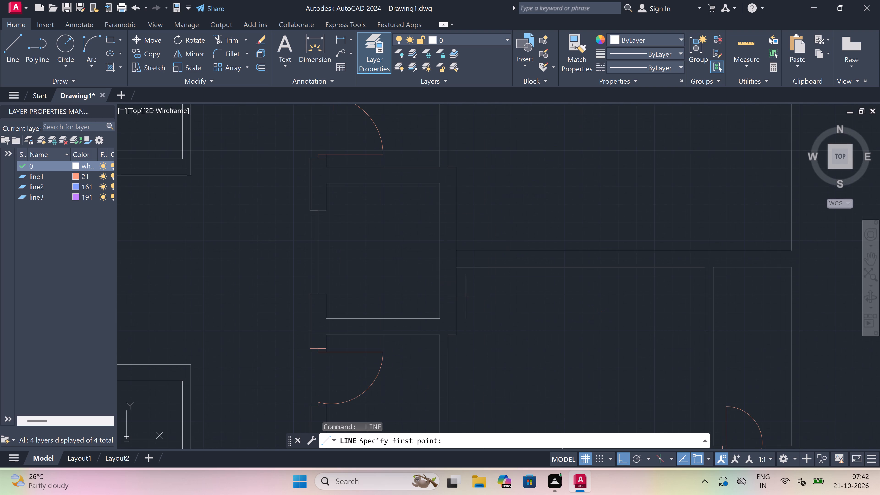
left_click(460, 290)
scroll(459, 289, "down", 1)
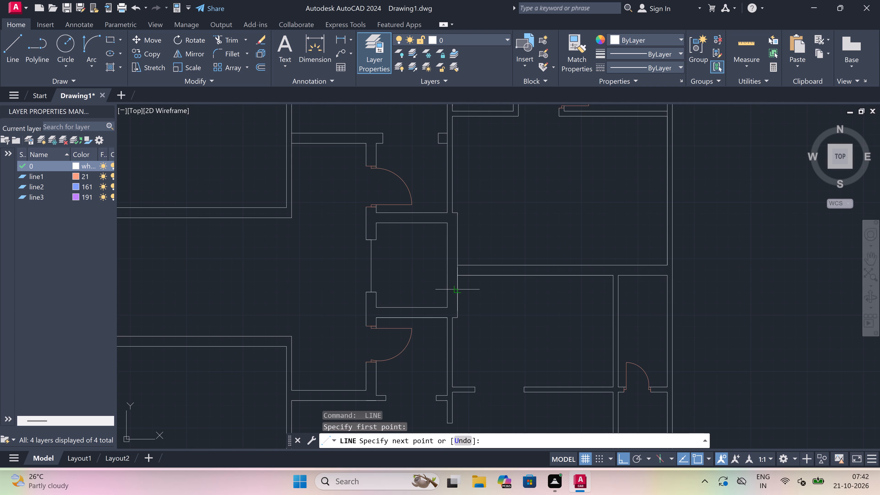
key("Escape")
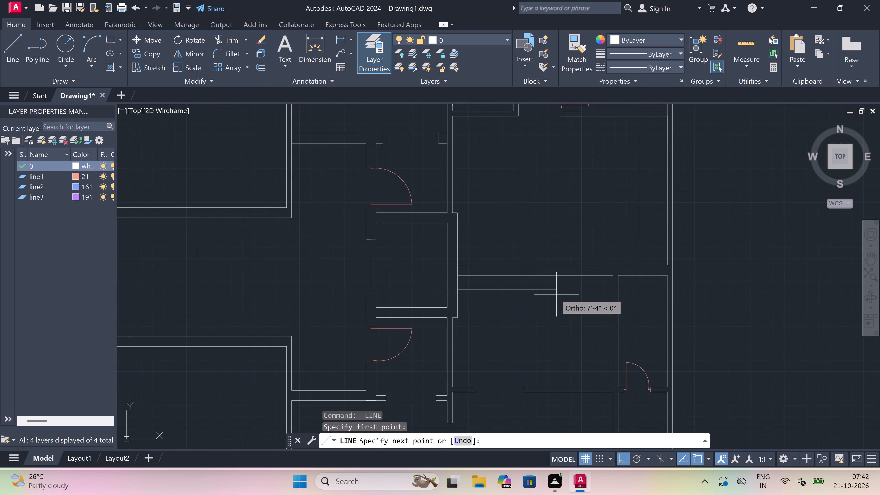
In the matching room of the plan's lower half, draw an L-shaped line about 9'-8" rightward from the left wall, continuing down to the lower wall.
key("space")
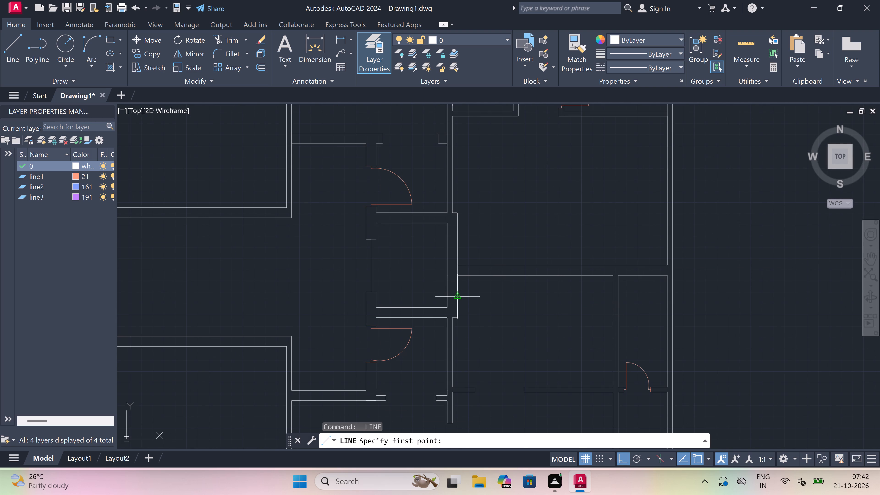
left_click_drag(458, 296, 461, 298)
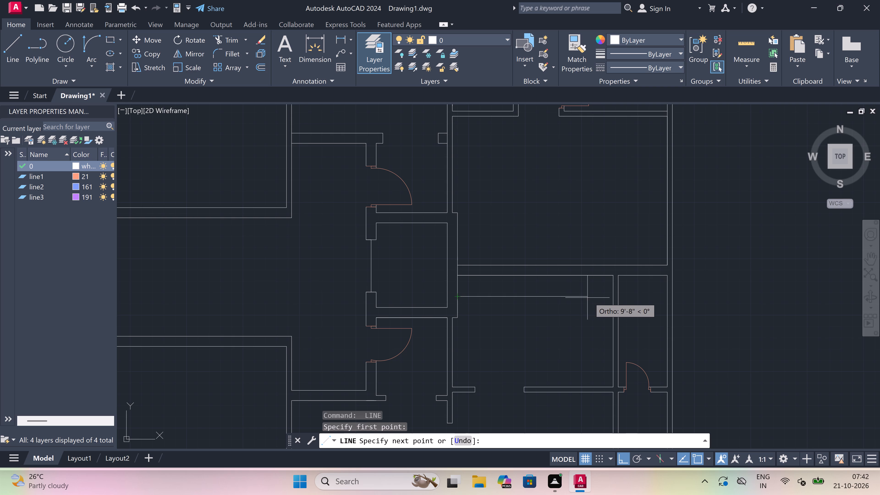
left_click(590, 298)
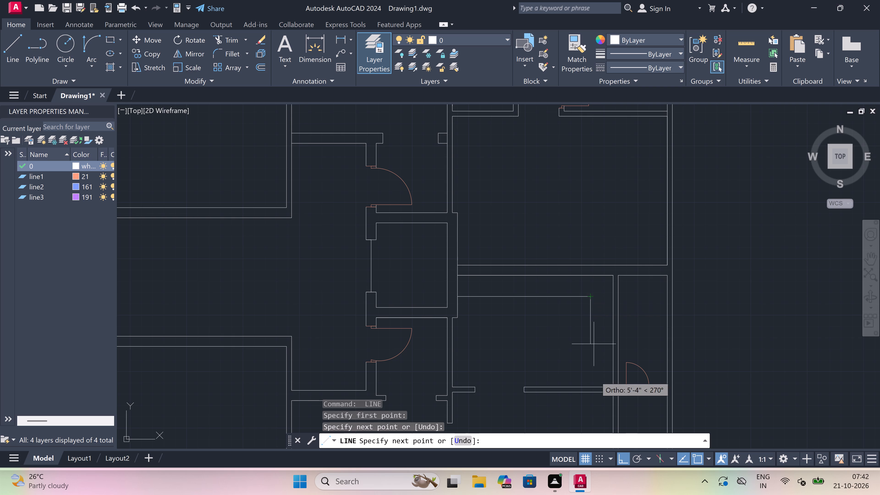
left_click(592, 387)
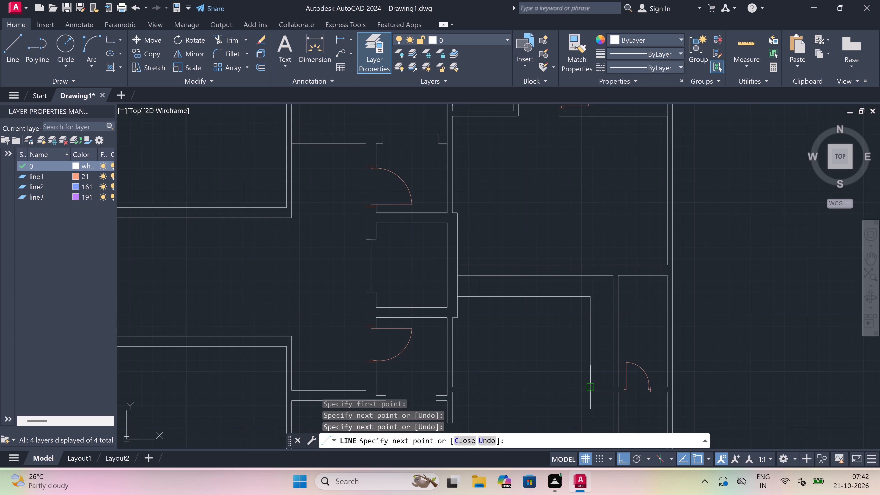
key("Escape")
Extend the two horizontal wall lines facing the open space between the left-side rooms to the building's outer left line.
scroll(528, 257, "down", 4)
scroll(524, 285, "up", 2)
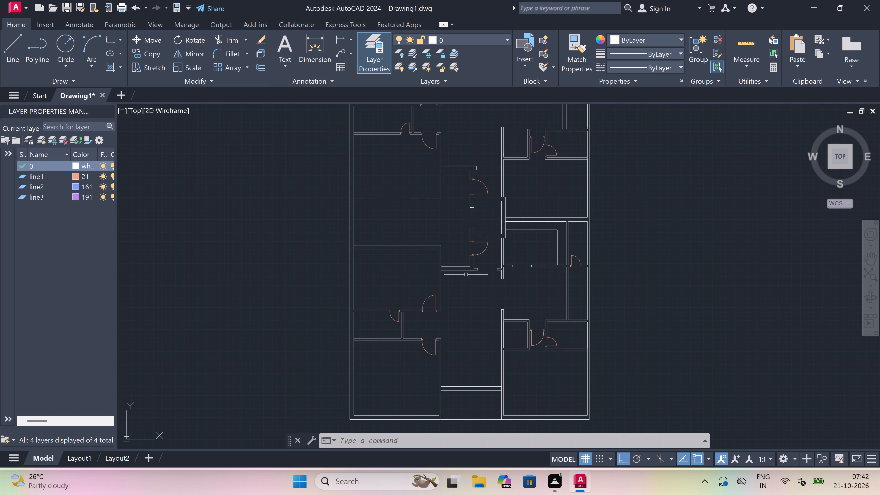
scroll(469, 278, "down", 1)
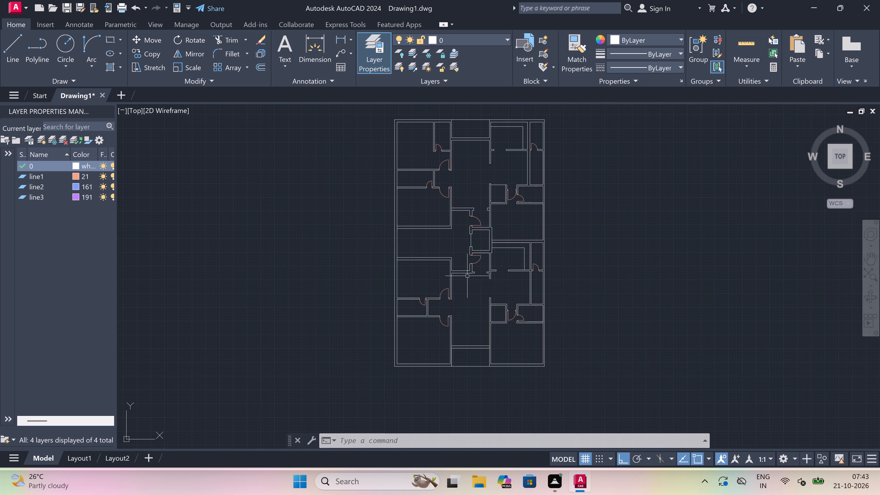
scroll(401, 227, "up", 2)
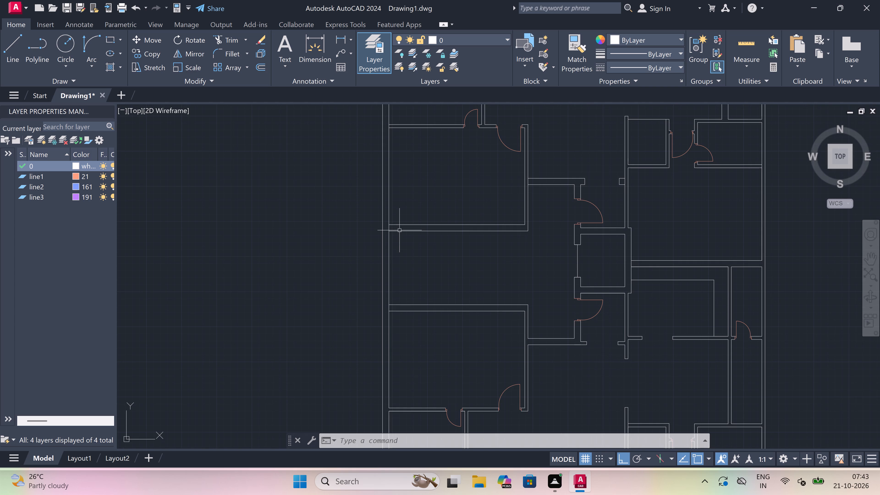
key("Escape")
type("ex")
key("space")
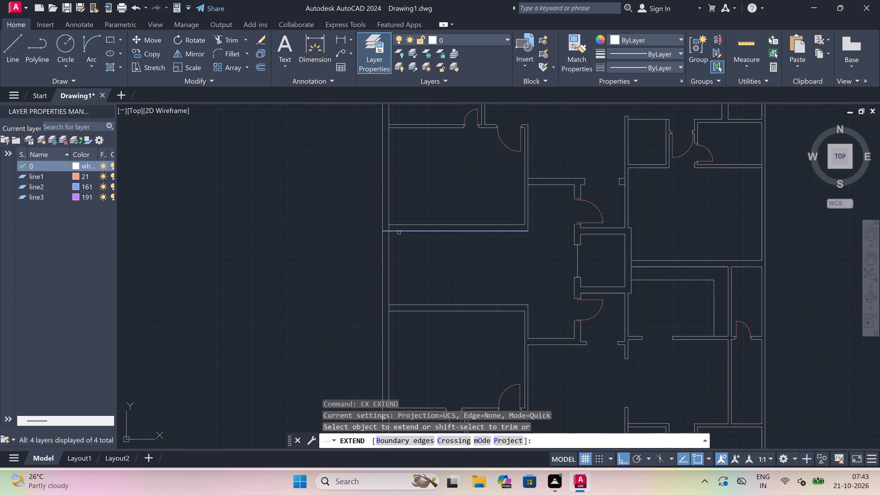
left_click(399, 233)
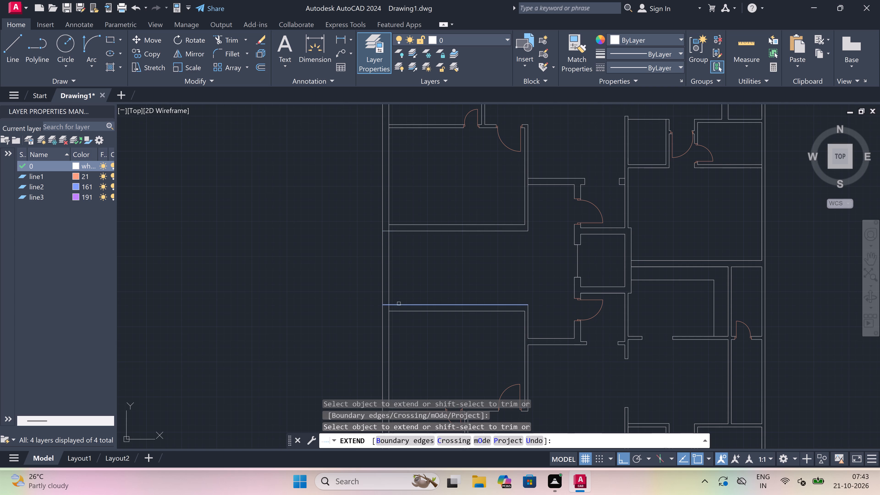
left_click(398, 303)
key("Escape")
Trim both outer left wall lines between the two extended horizontal lines to open the building's left side.
key("t")
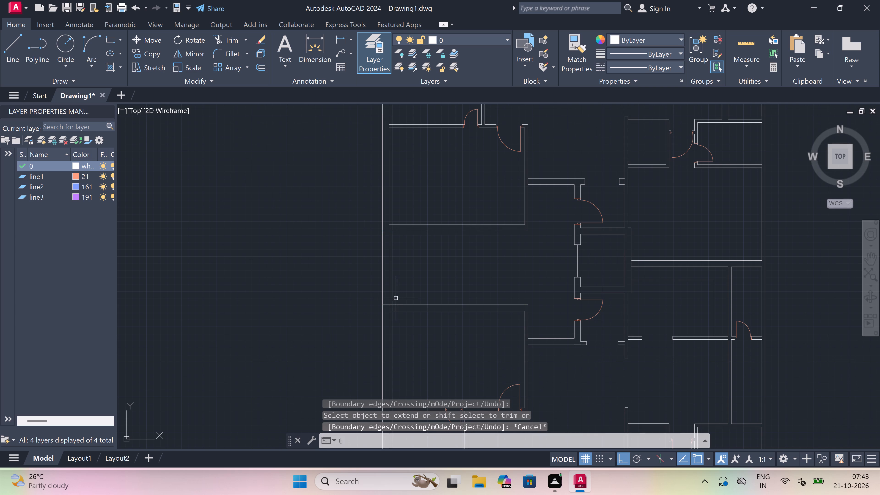
key("r")
key("space")
left_click(402, 258)
left_click(214, 271)
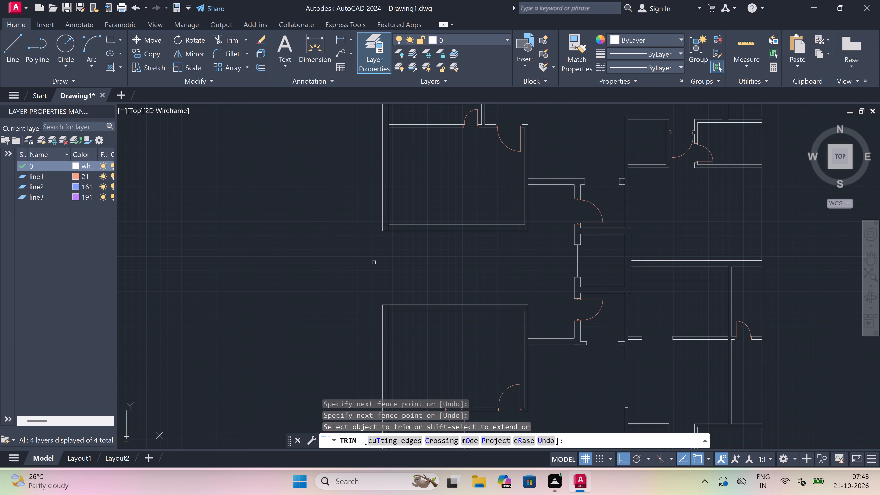
Trim the leftover inner wall line stubs at the two outer corners on either side of the new left opening.
scroll(389, 300, "up", 2)
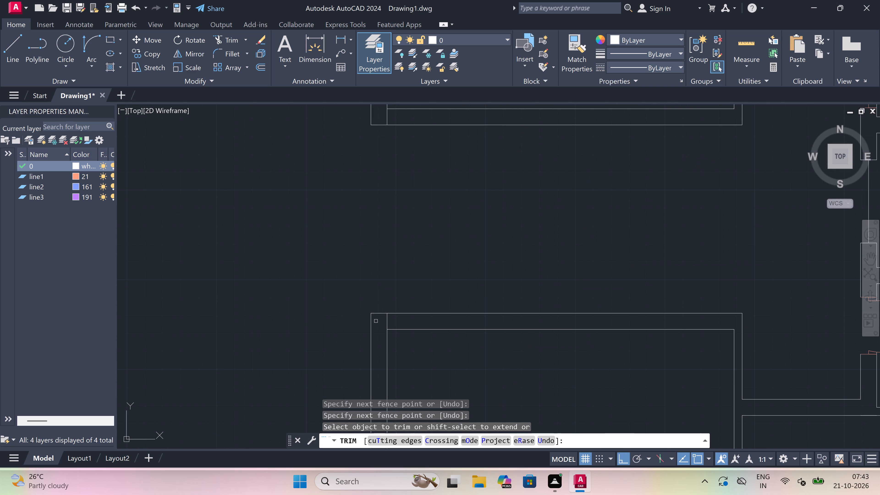
left_click(376, 321)
left_click(390, 324)
scroll(390, 323, "down", 2)
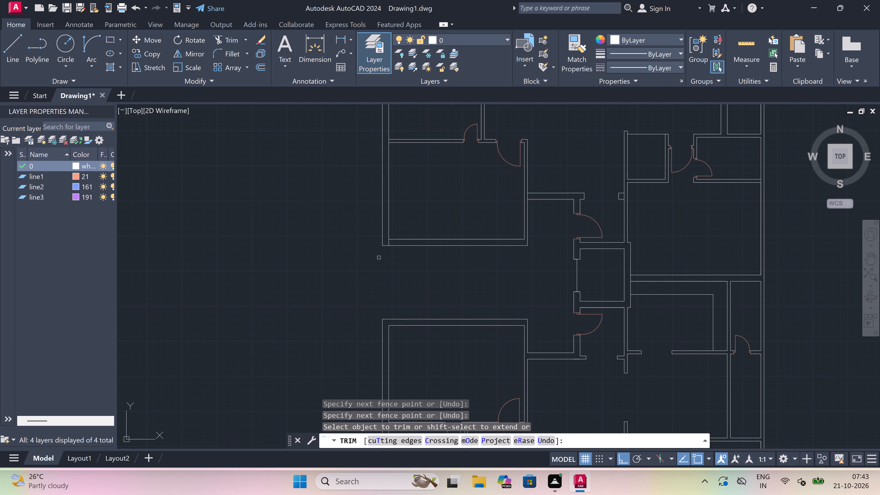
scroll(377, 237, "down", 1)
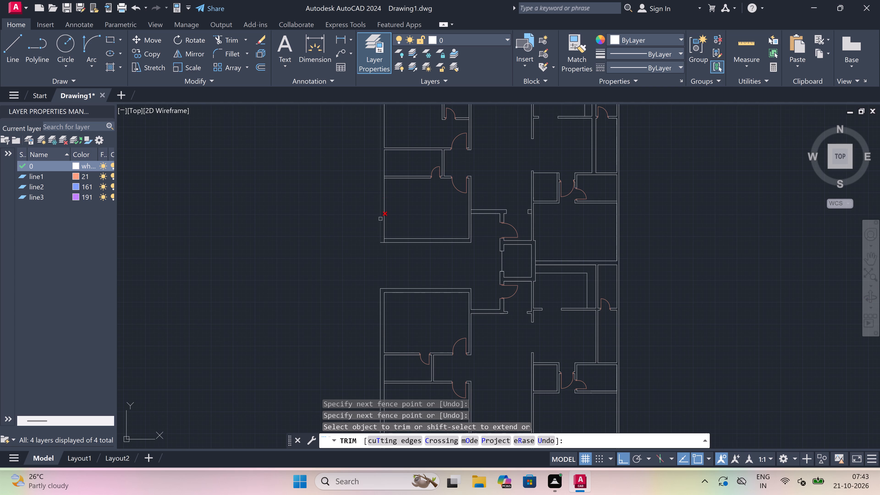
scroll(385, 229, "up", 3)
scroll(376, 279, "up", 3)
left_click(375, 271)
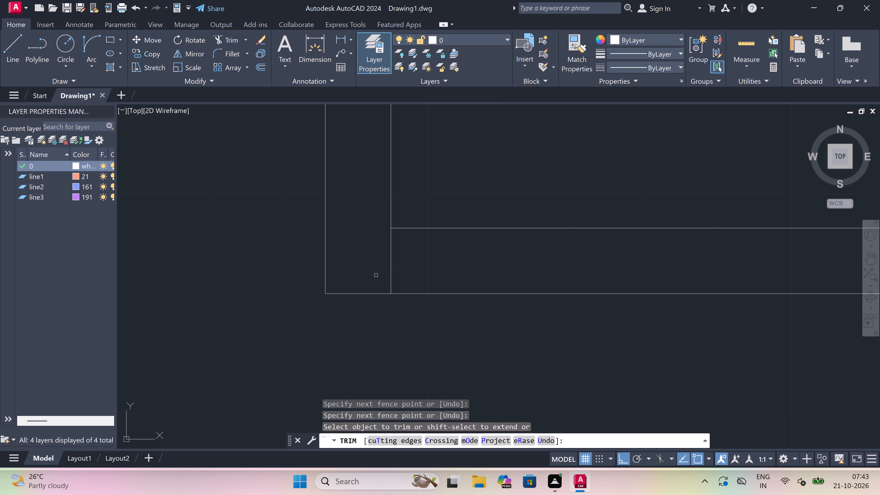
left_click(444, 259)
key("Escape")
Draw a 9" thick vertical wall across the left-side opening between the two rooms, set in from the outer left line.
scroll(448, 198, "down", 5)
scroll(448, 224, "up", 2)
key("l")
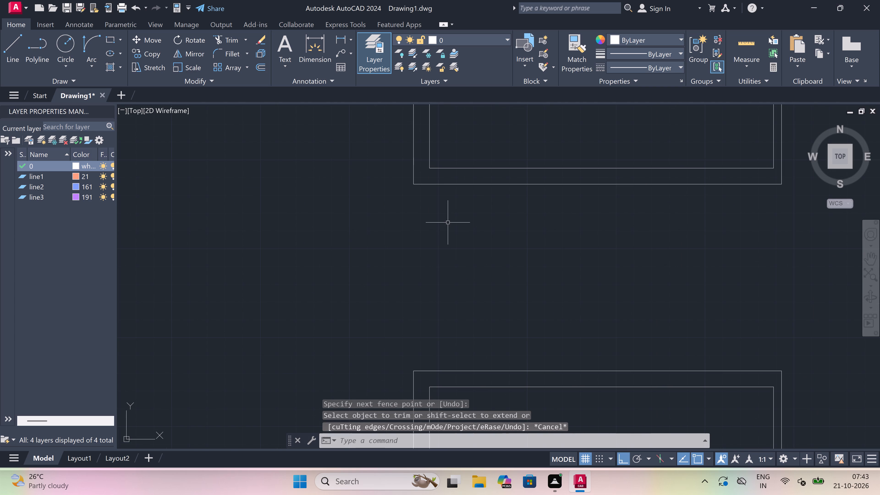
key("space")
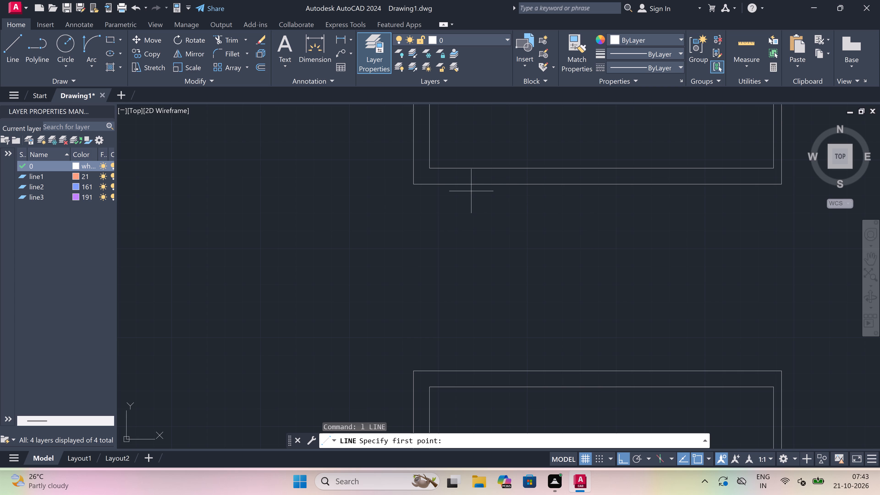
scroll(472, 191, "down", 2)
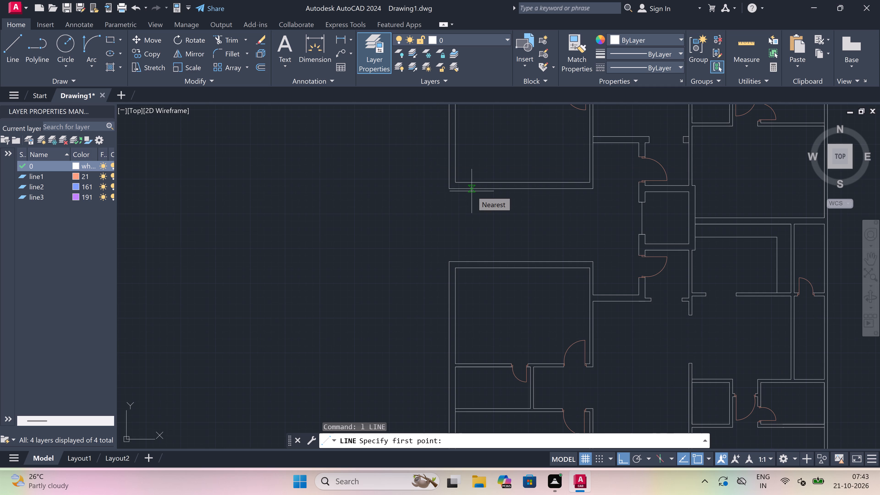
scroll(472, 191, "up", 1)
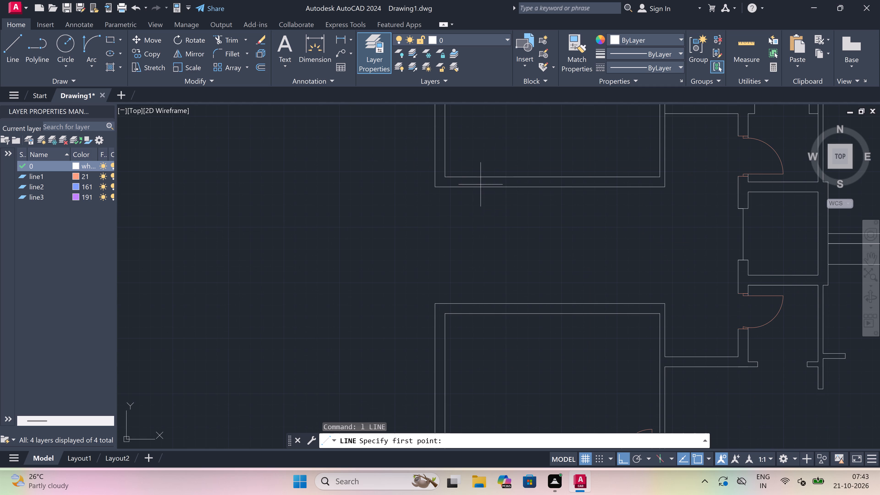
left_click(476, 185)
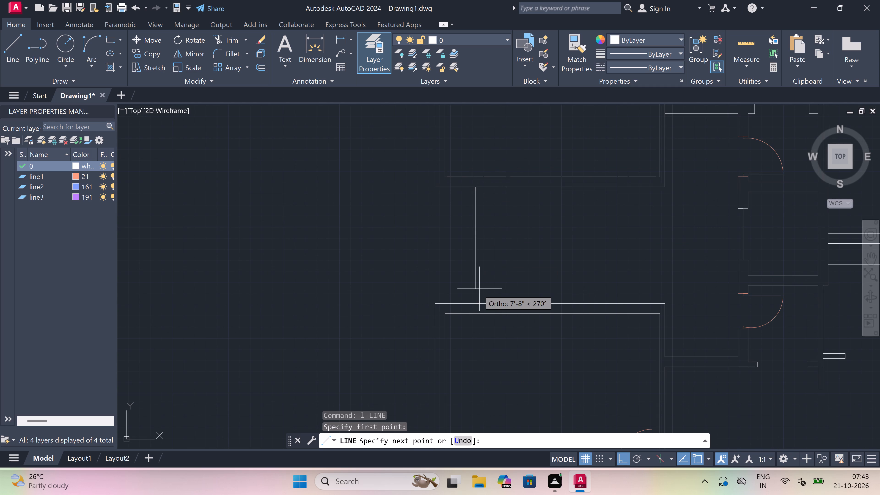
left_click(474, 300)
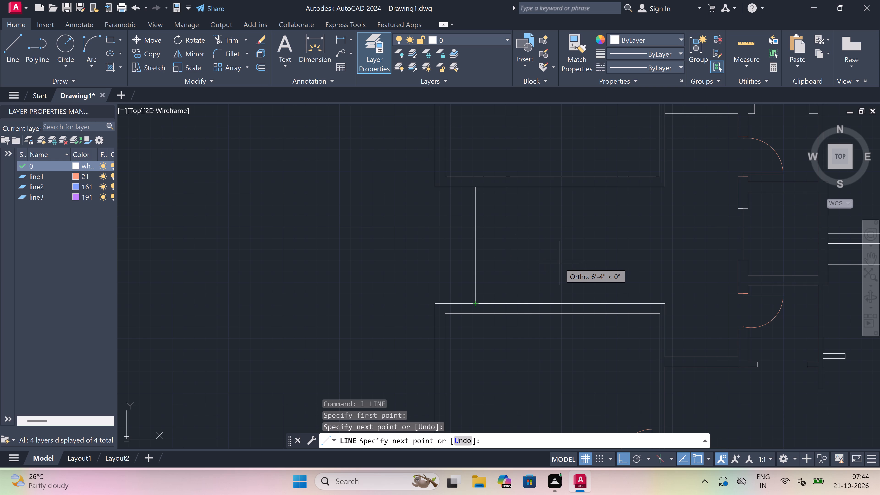
key("o")
key("BackSpace")
key("9")
key("apostrophe")
key("BackSpace")
key("shift+quotedbl")
key("space")
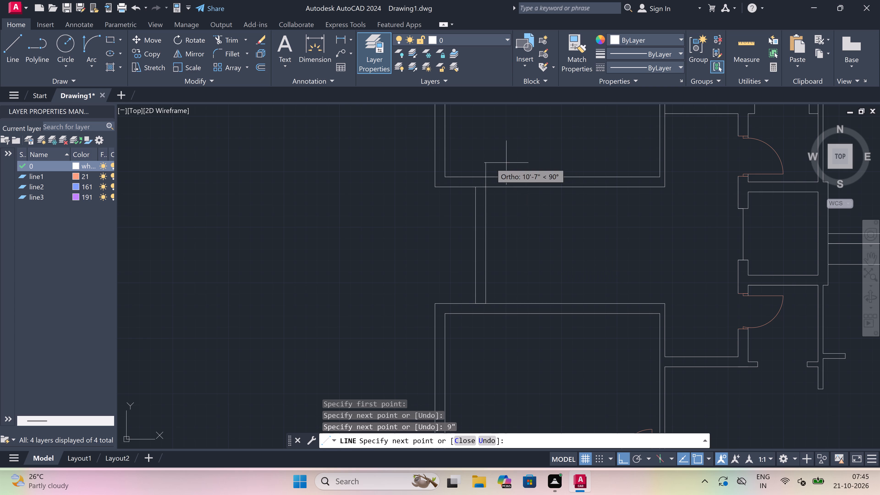
left_click(485, 189)
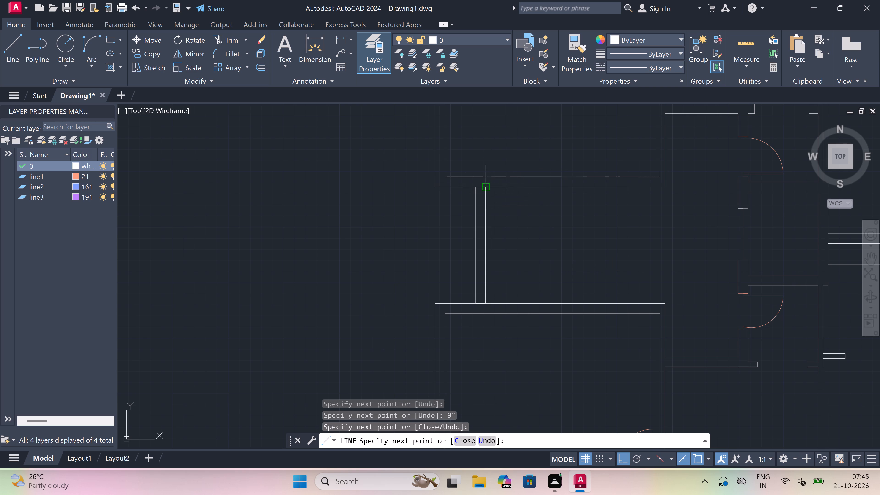
key("Escape")
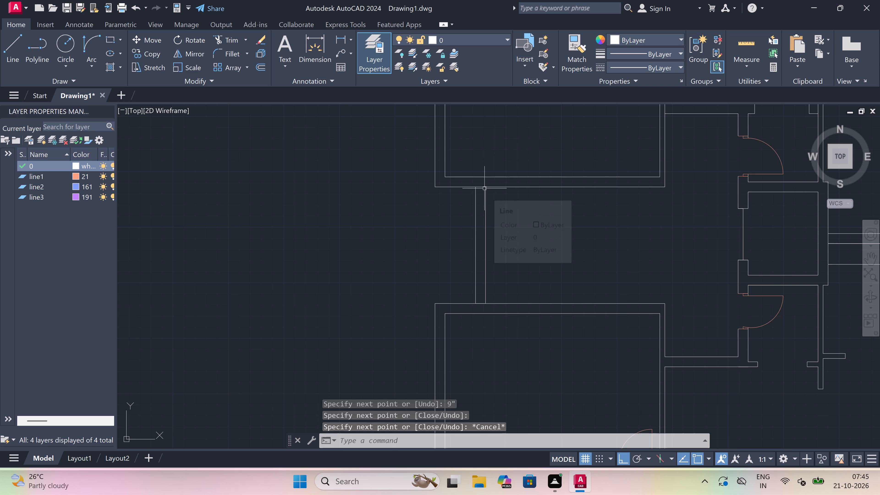
Trim the horizontal wall lines between the new wall's two faces at its upper and lower junctions.
type("tr")
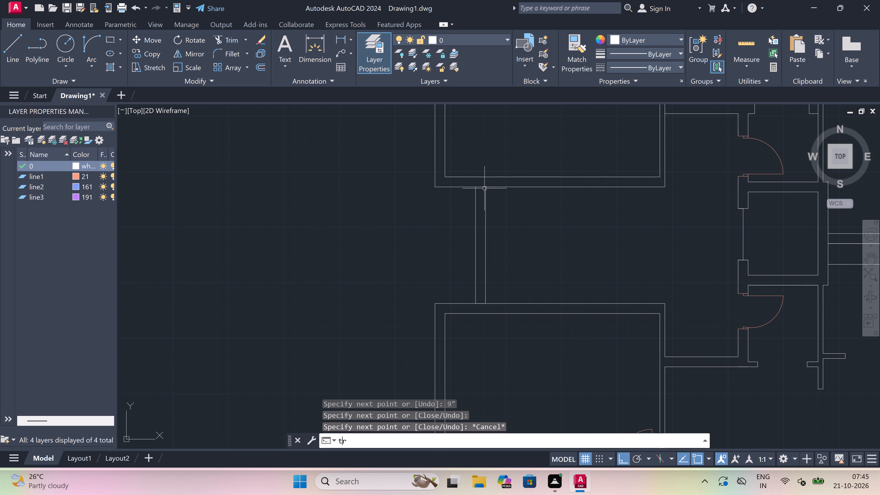
key("space")
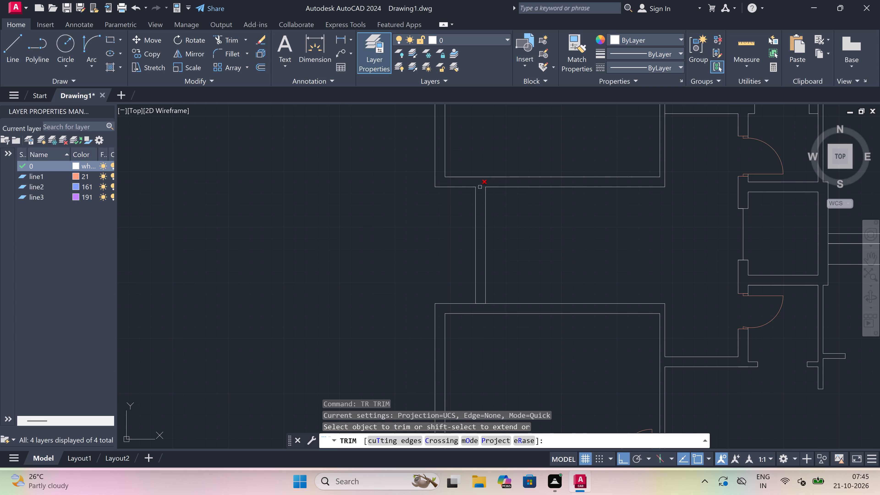
left_click(480, 187)
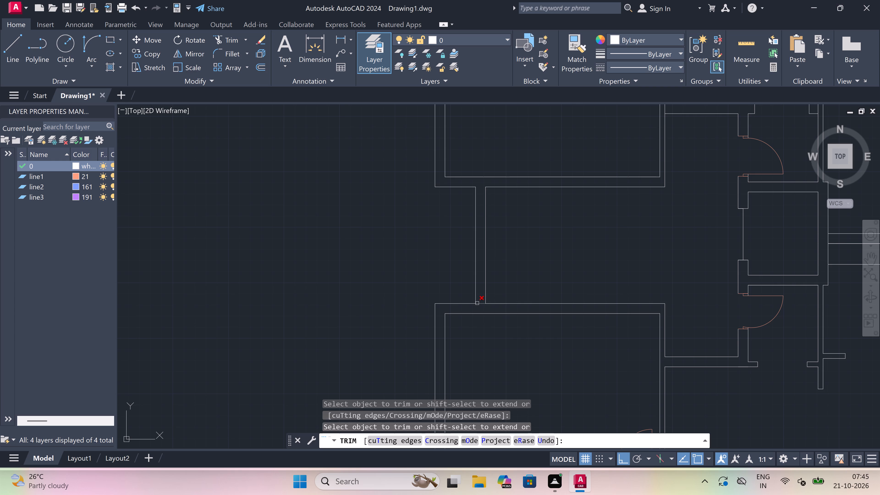
left_click(481, 302)
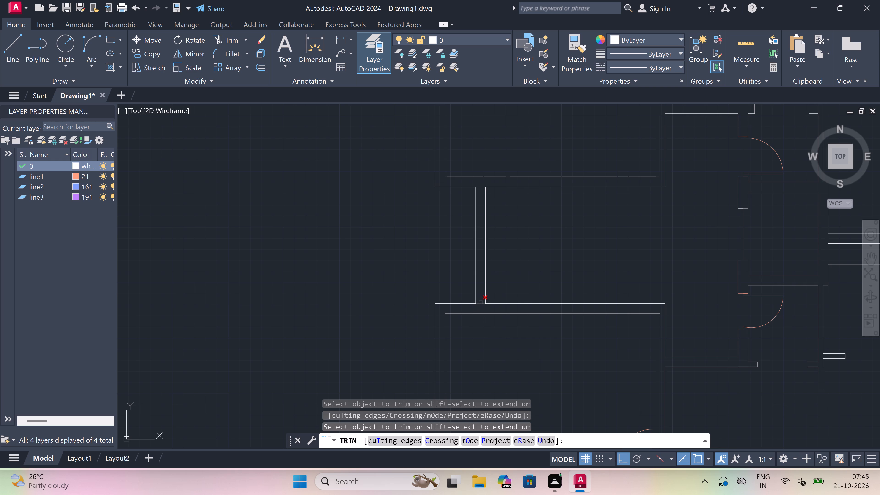
double_click(481, 303)
key("Escape")
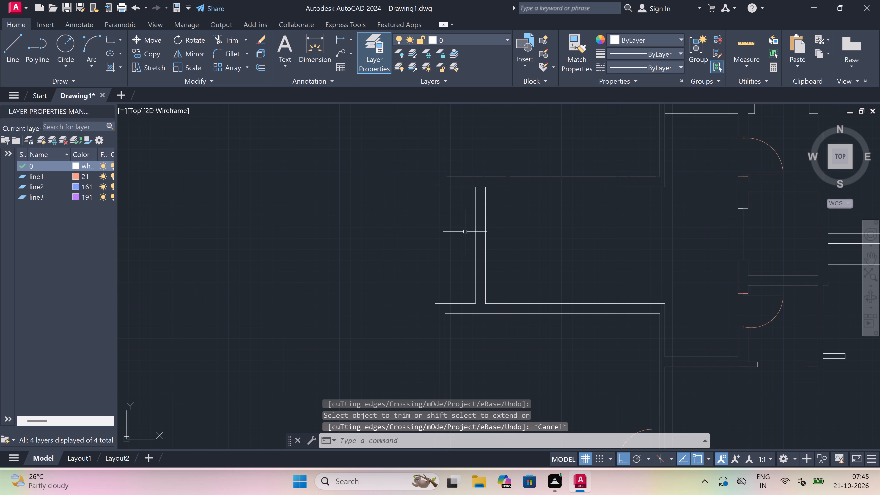
Trim the vertical wall line crossing the base of the short stub opposite the central upper door's wall end.
scroll(459, 218, "down", 5)
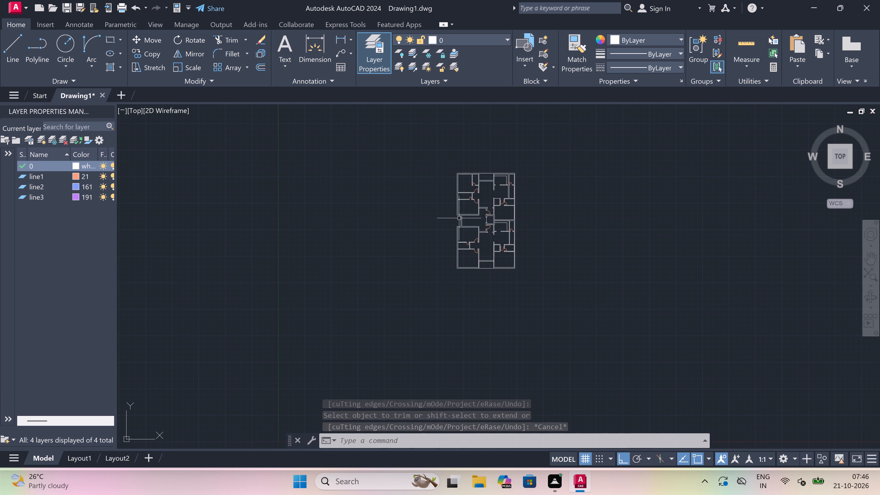
scroll(502, 181, "up", 3)
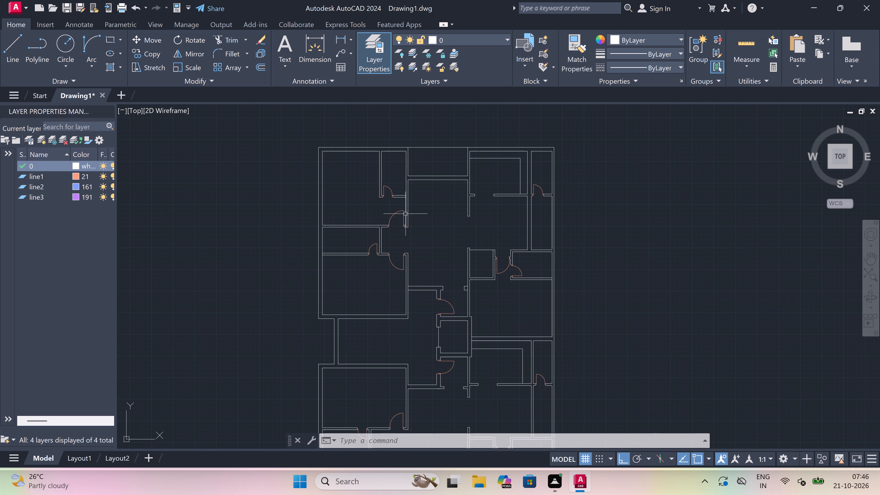
scroll(404, 215, "down", 2)
scroll(396, 275, "up", 2)
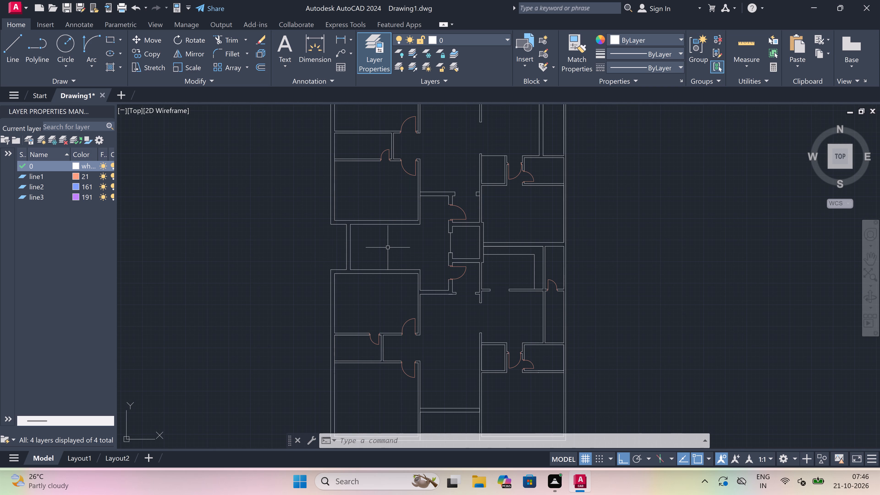
scroll(497, 184, "up", 2)
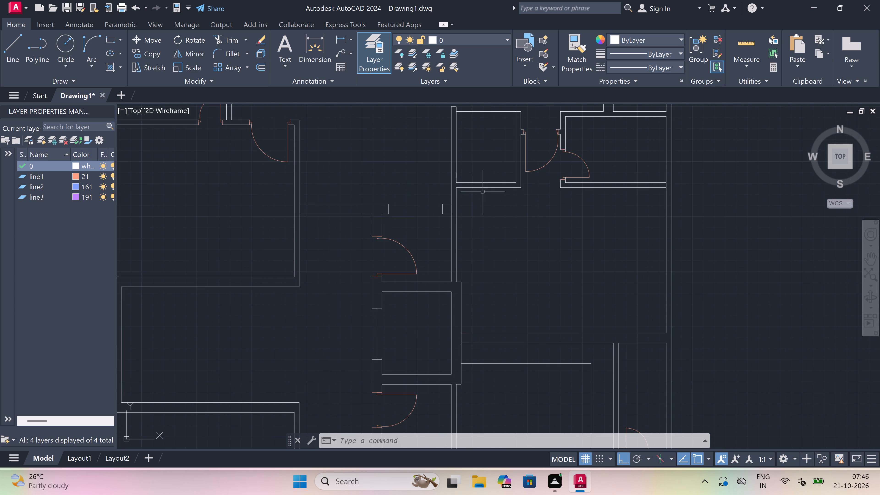
type("tr")
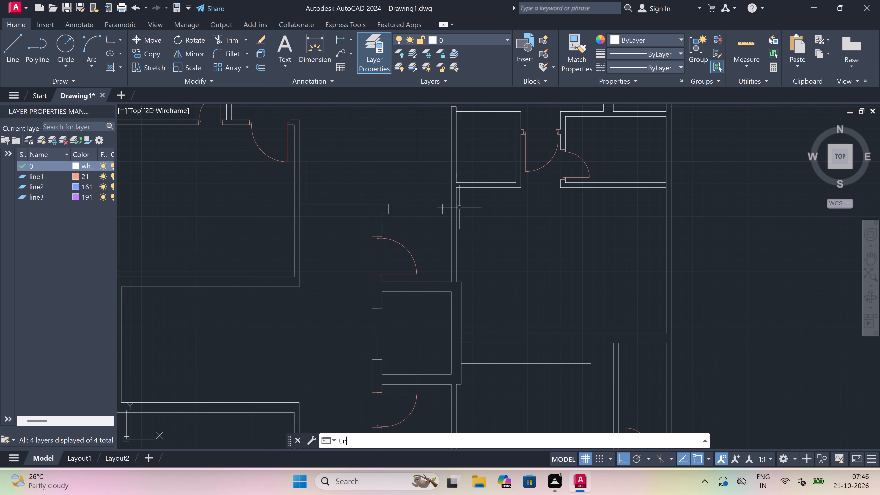
key("space")
scroll(447, 214, "up", 3)
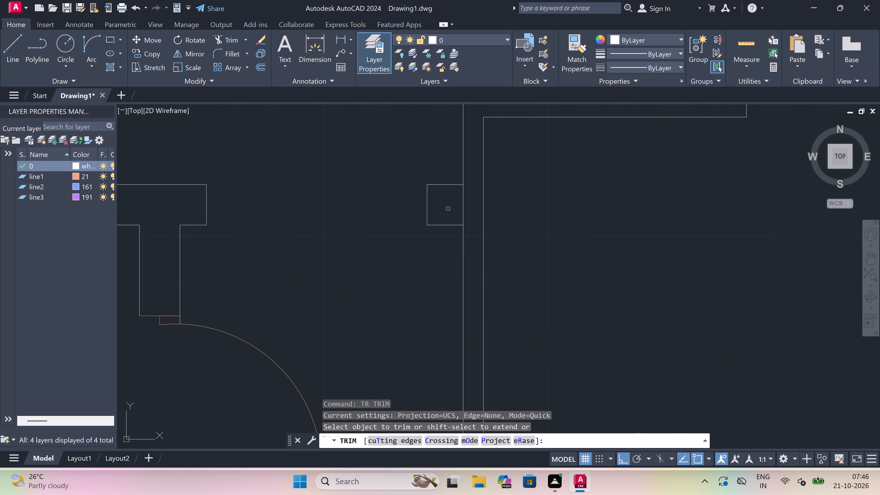
left_click(451, 207)
left_click(470, 202)
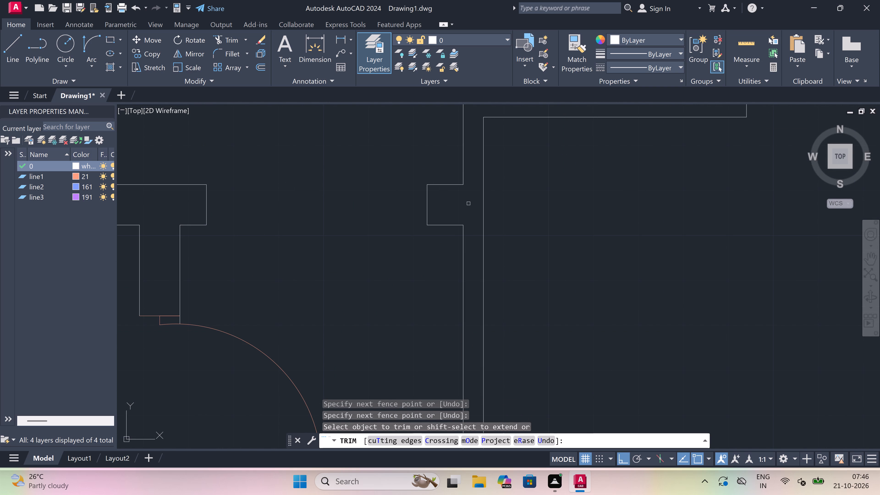
key("Escape")
Start the Line command and make line2 the current layer.
scroll(401, 217, "down", 4)
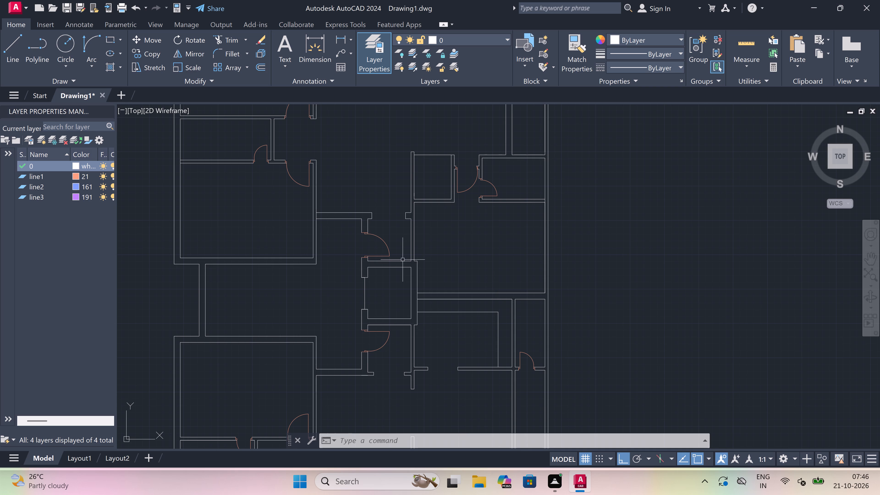
scroll(390, 248, "down", 2)
scroll(383, 244, "up", 1)
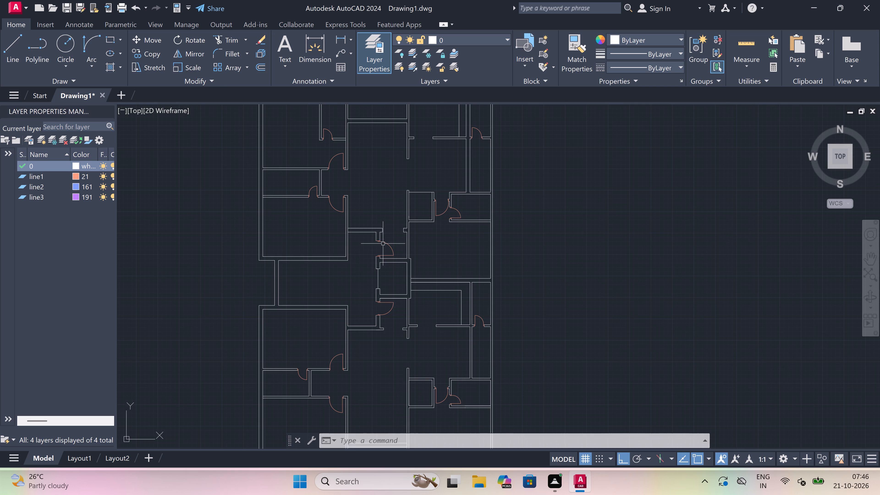
scroll(354, 259, "down", 1)
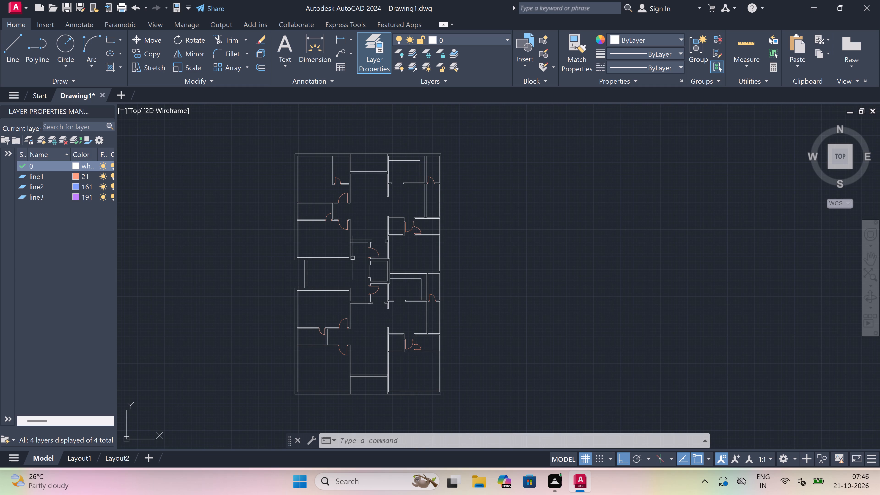
scroll(382, 155, "up", 1)
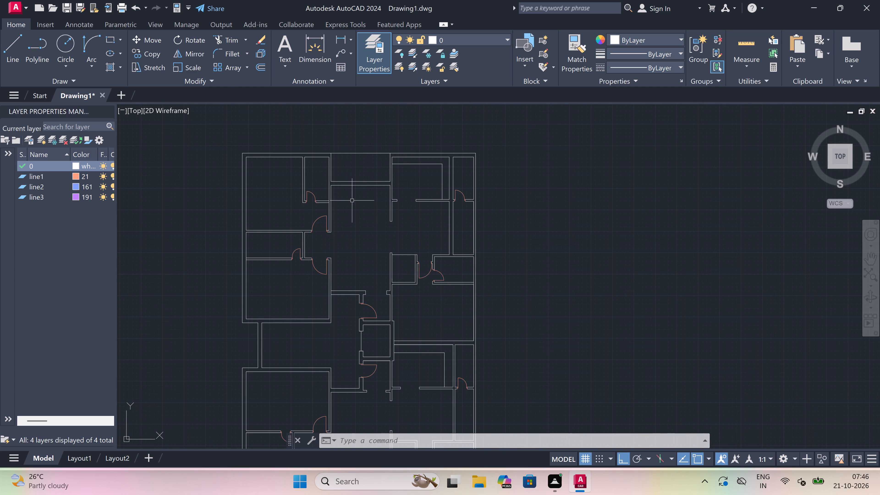
key("Escape")
key("l")
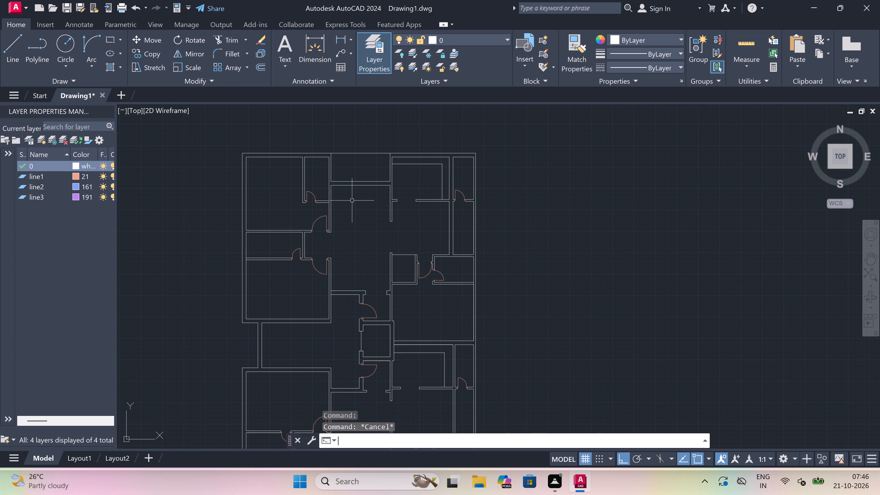
key("space")
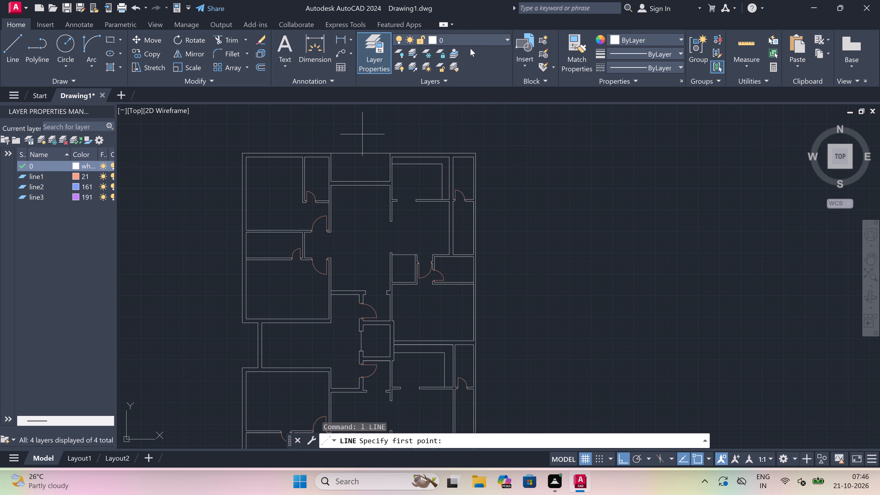
left_click(468, 41)
left_click(458, 80)
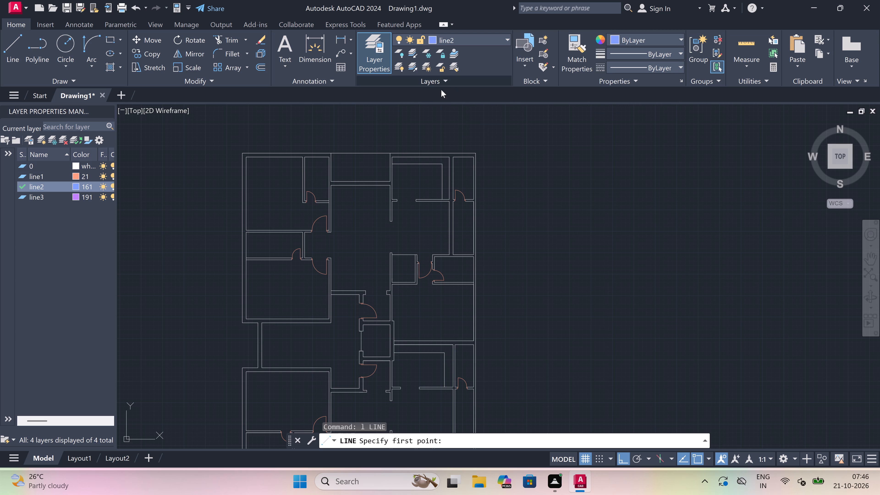
Draw a 5' window centre line with end lines across the outer left wall of the upper-left room.
scroll(252, 150, "up", 2)
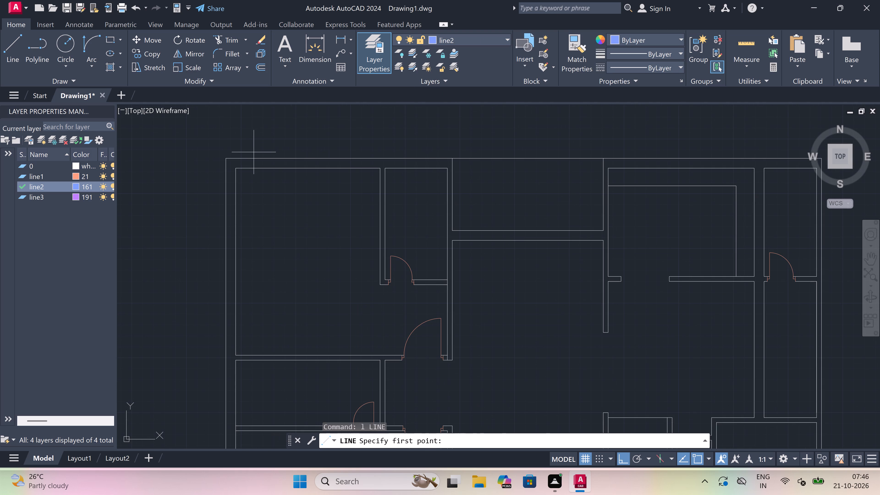
scroll(223, 201, "up", 1)
left_click(223, 201)
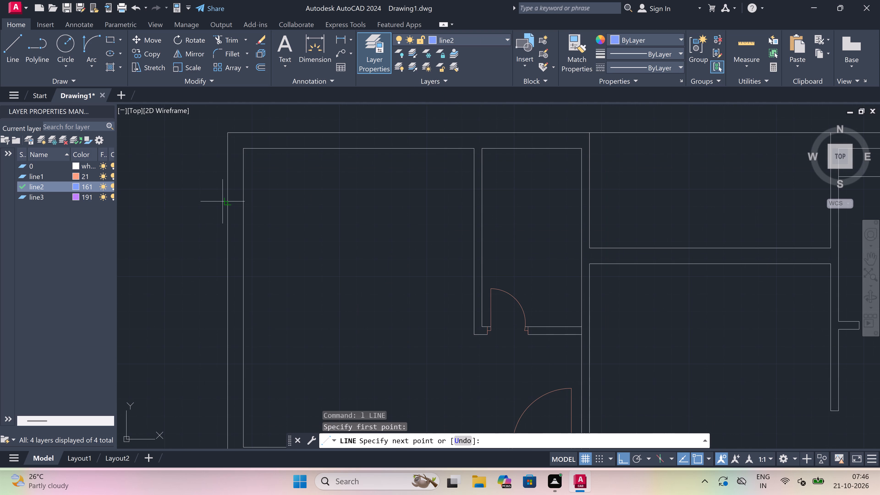
scroll(238, 199, "up", 3)
left_click(259, 210)
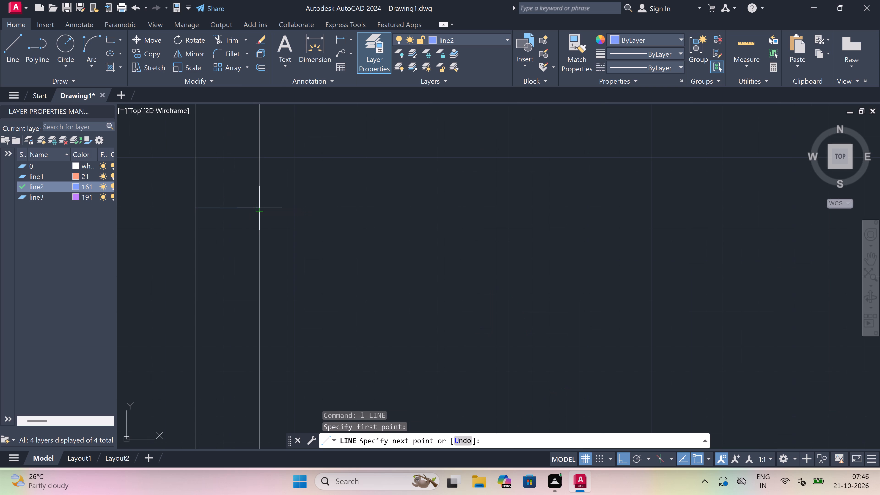
left_click(230, 209)
scroll(230, 210, "down", 3)
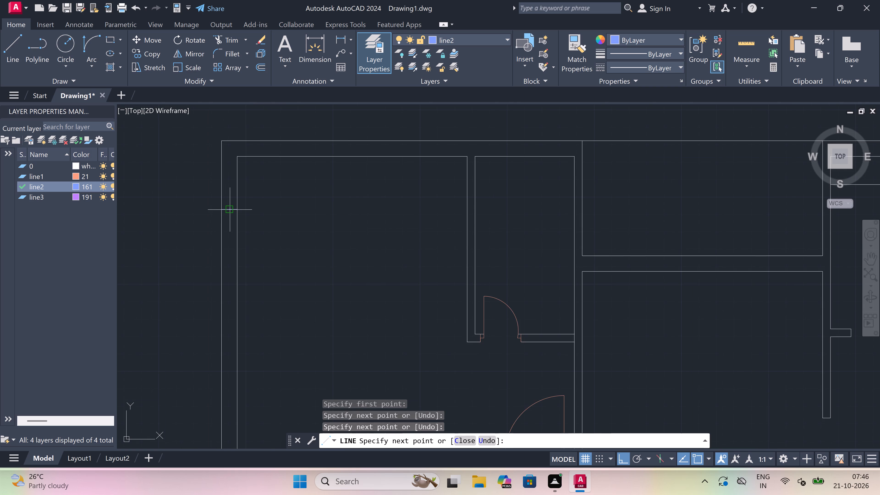
scroll(209, 285, "up", 2)
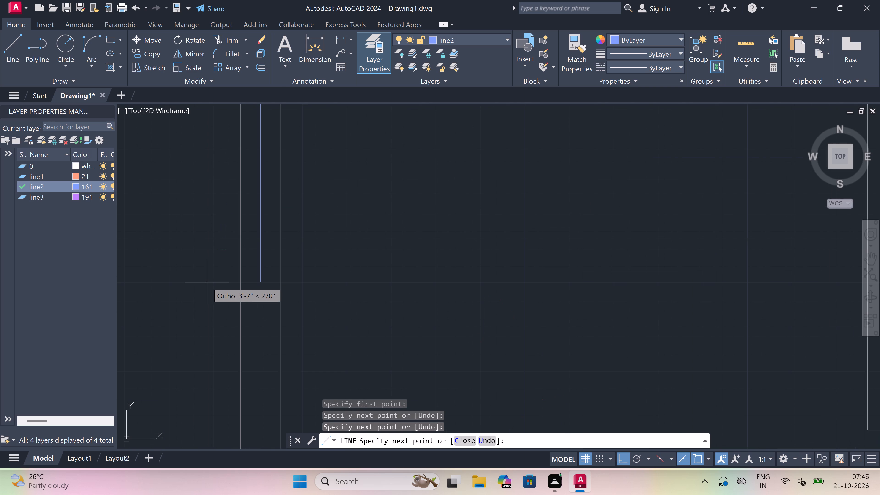
type("5'")
key("space")
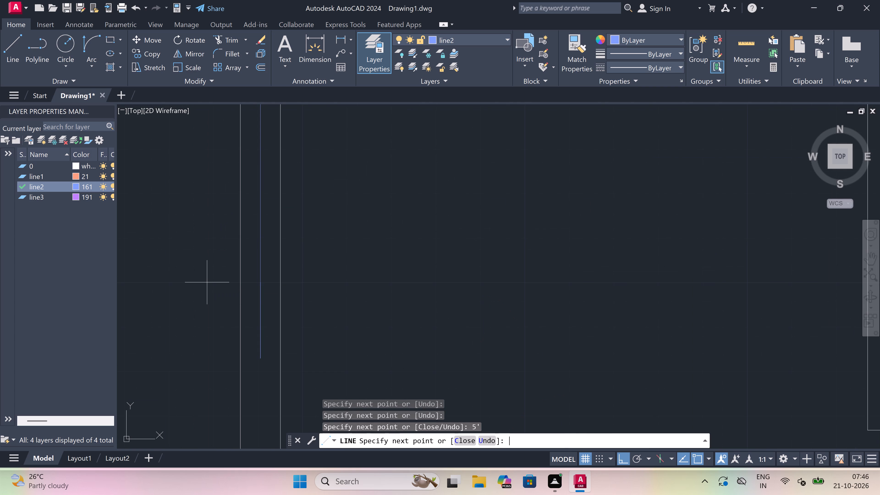
left_click(243, 360)
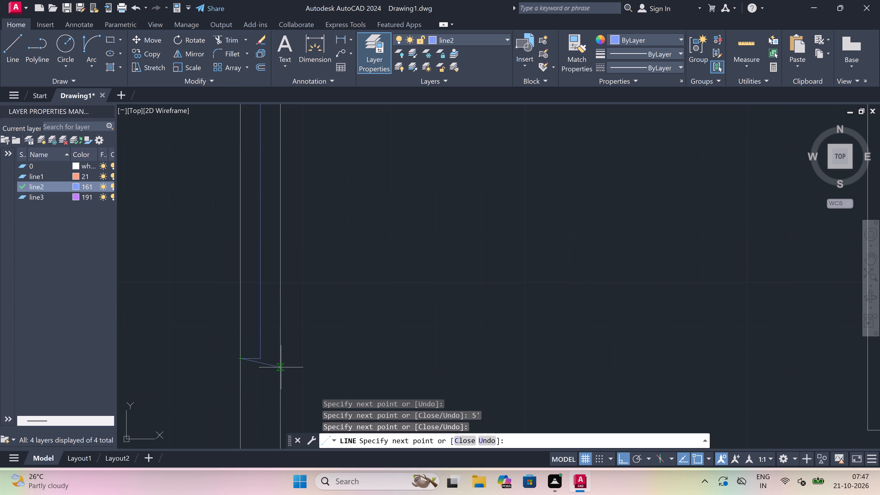
left_click(282, 358)
key("Escape")
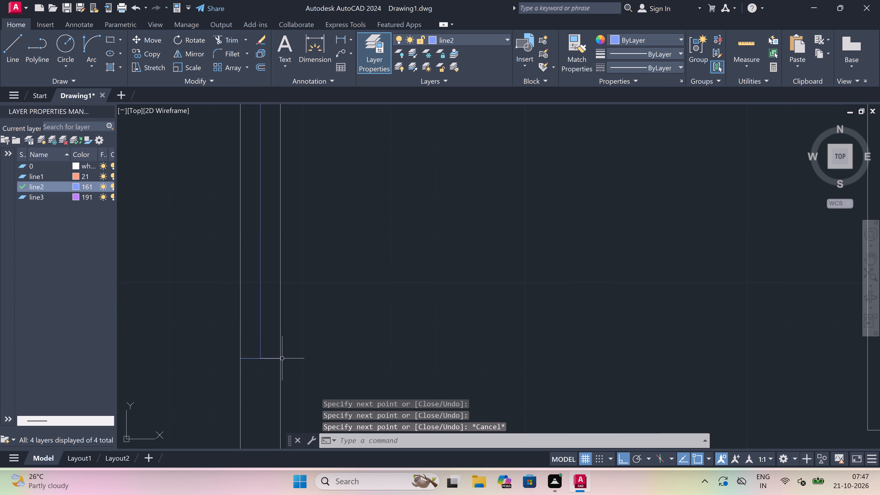
Trim both faces of the outer left wall between the 5' window's two end lines.
scroll(282, 357, "down", 3)
scroll(281, 341, "up", 2)
key("t")
key("r")
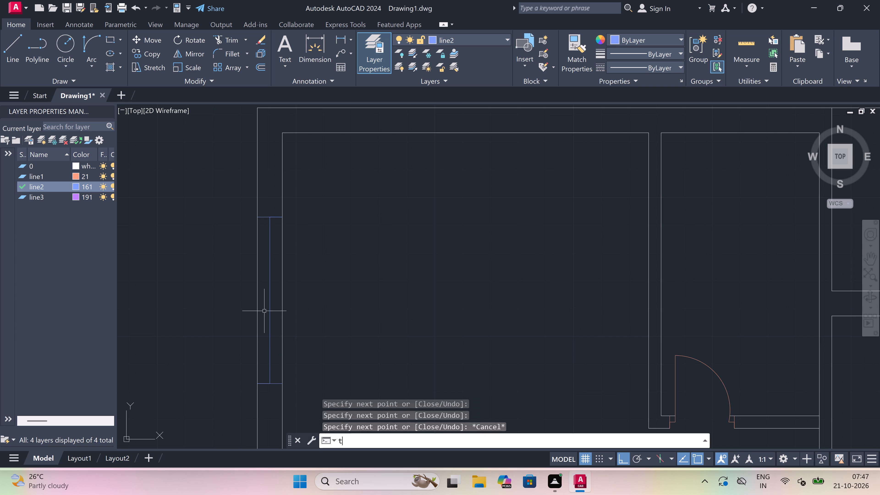
key("space")
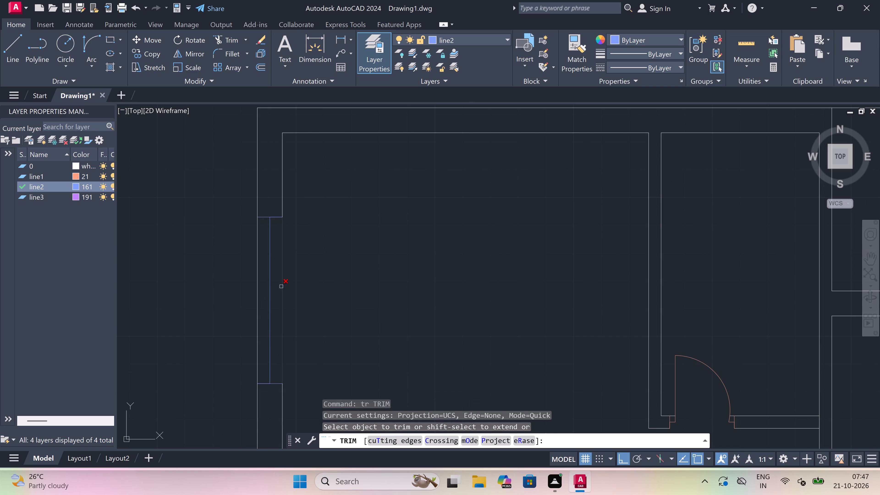
left_click(281, 286)
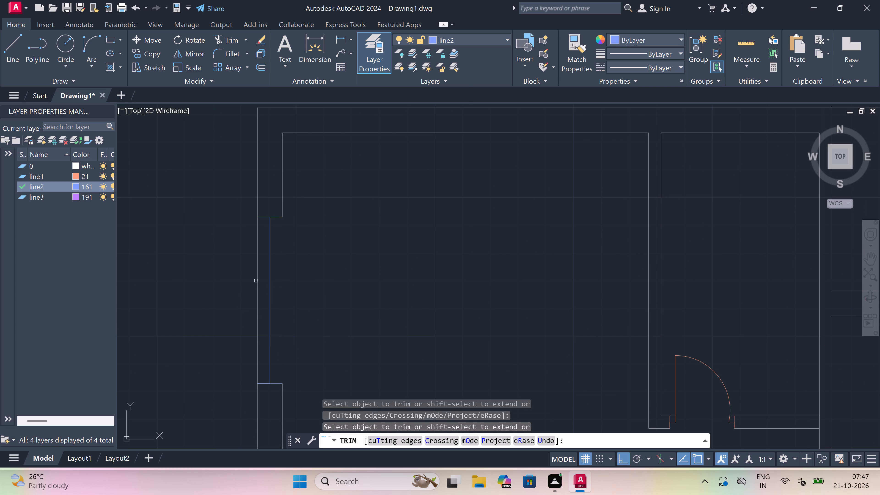
left_click(257, 281)
key("Escape")
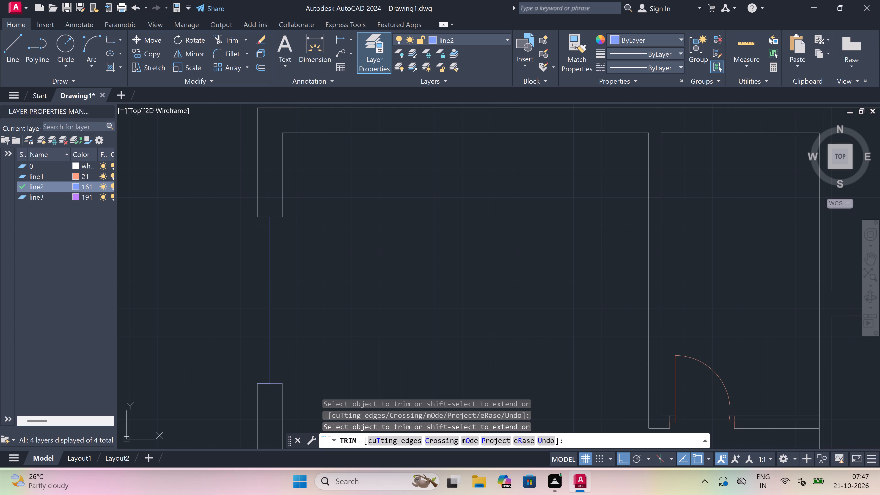
Draw line2 lines along the outer and inner wall faces to close both sides of the 5' window.
key("l")
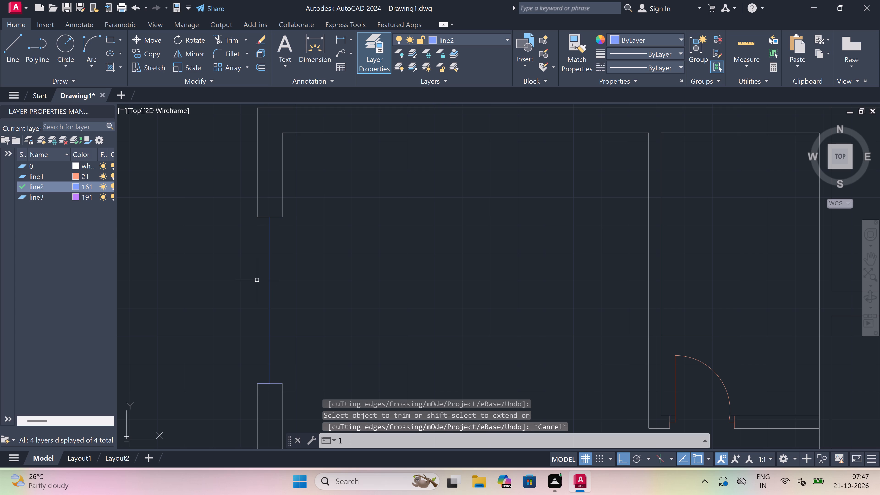
key("space")
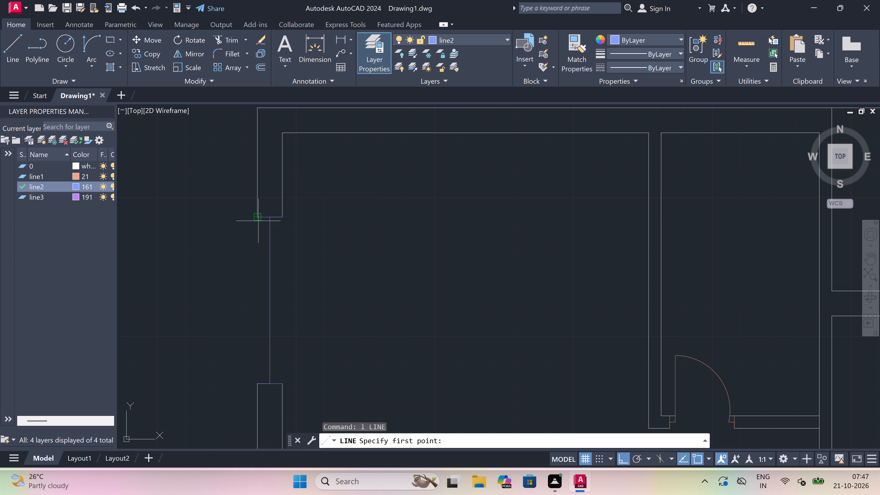
left_click(258, 218)
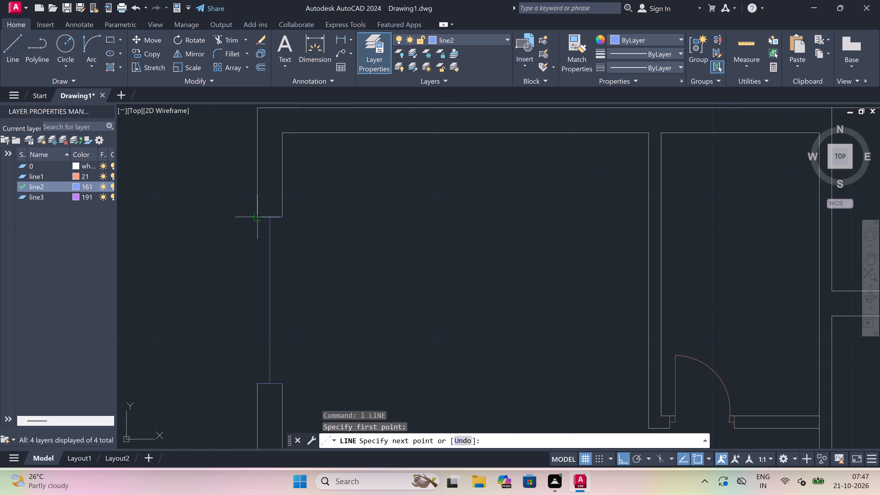
left_click(255, 382)
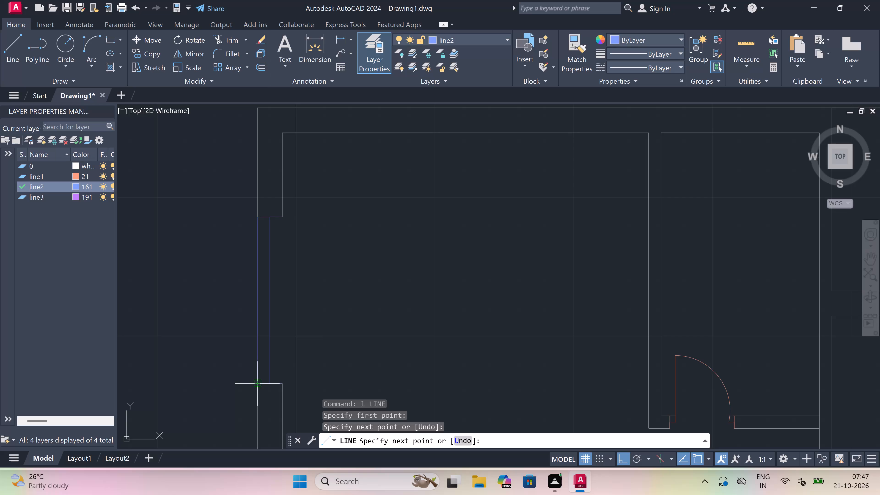
key("Escape")
key("space")
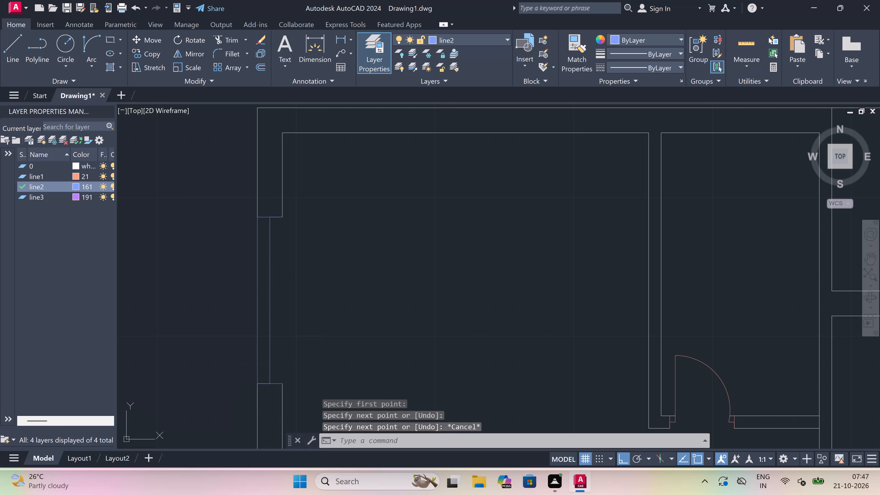
left_click(281, 215)
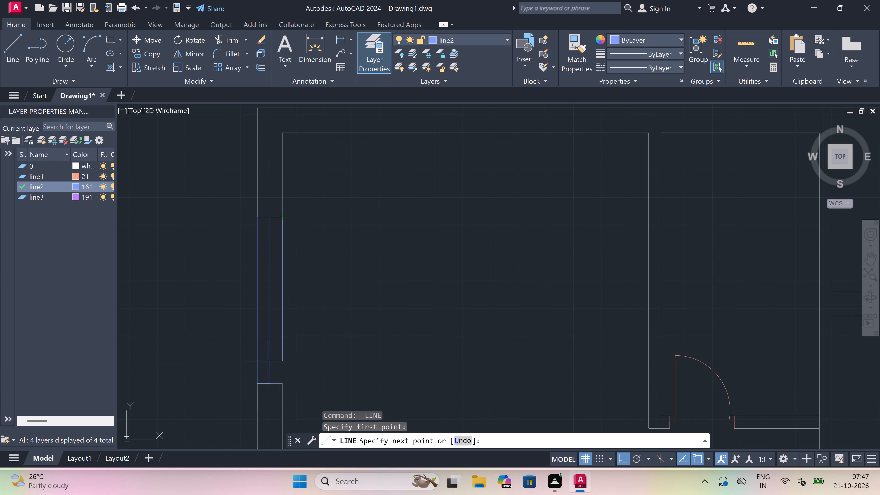
left_click(284, 383)
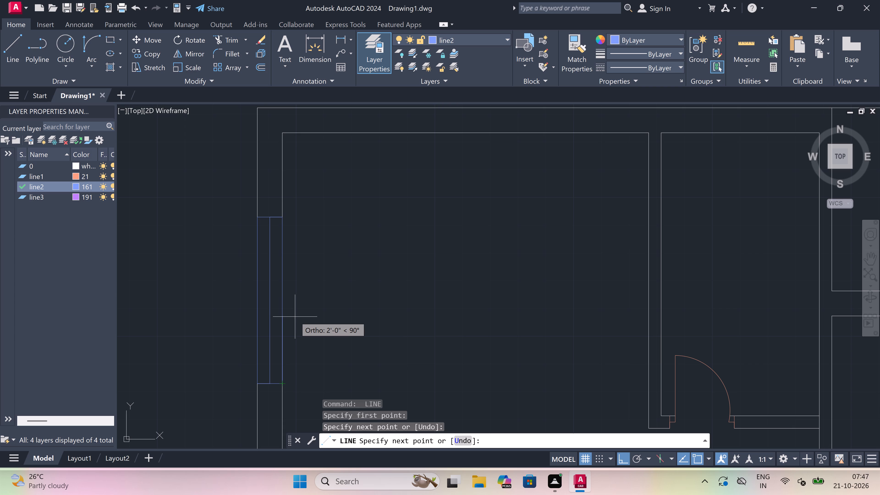
key("Escape")
Draw a 2' window centre line with end lines across the outer top wall of the narrow room beside the upper-left room.
scroll(277, 269, "down", 4)
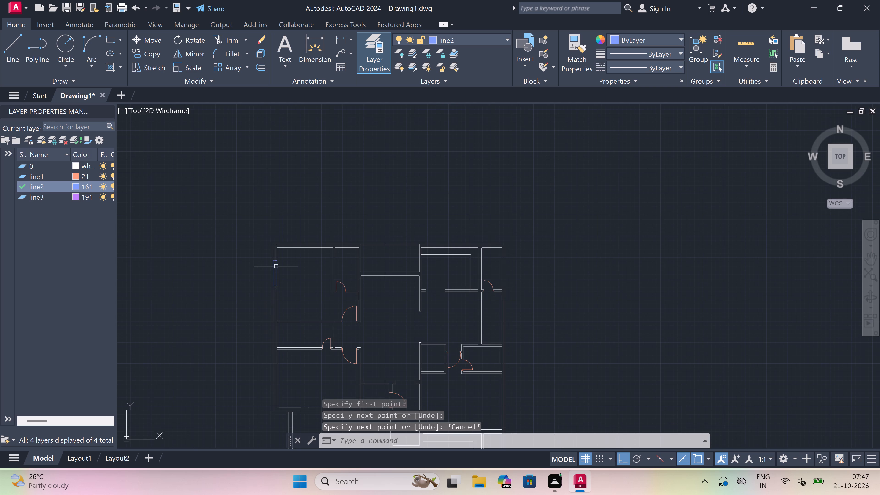
scroll(358, 230, "up", 1)
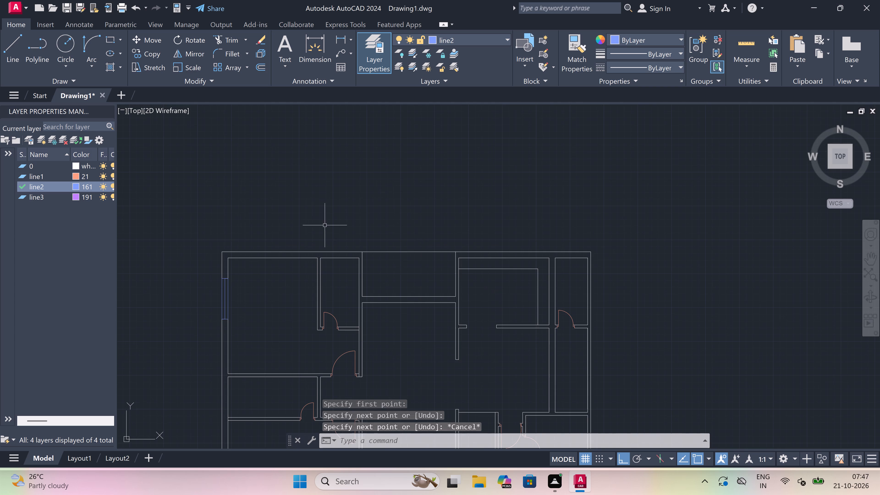
scroll(330, 258, "up", 3)
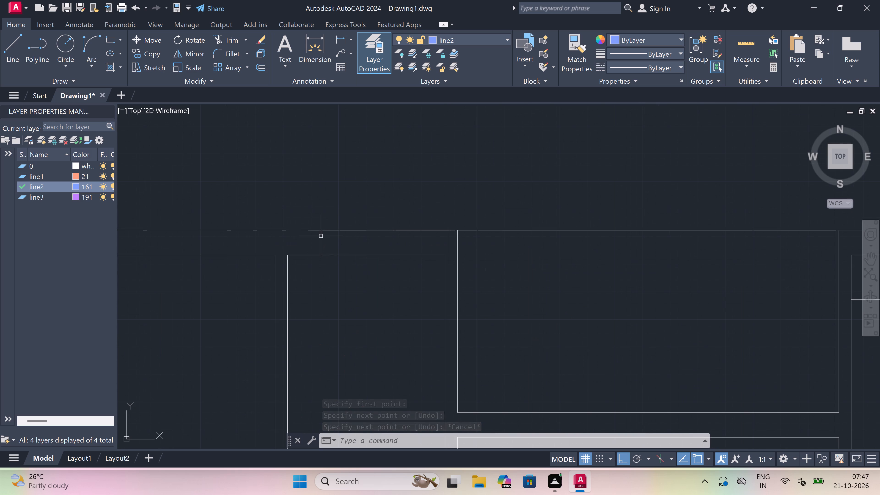
key("space")
left_click(316, 231)
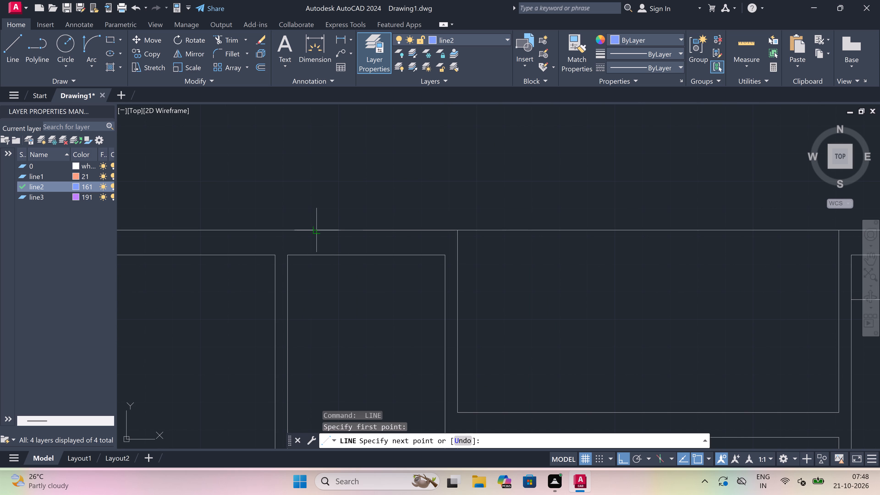
left_click(311, 255)
scroll(314, 244, "up", 3)
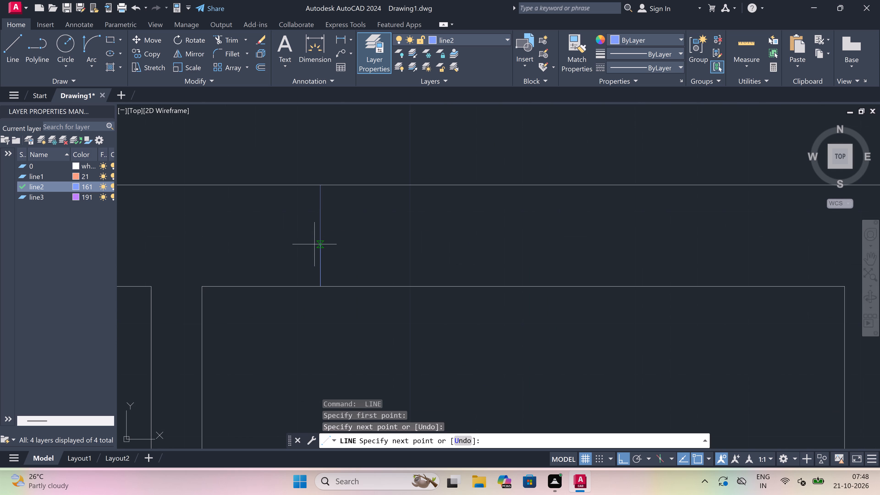
left_click(327, 233)
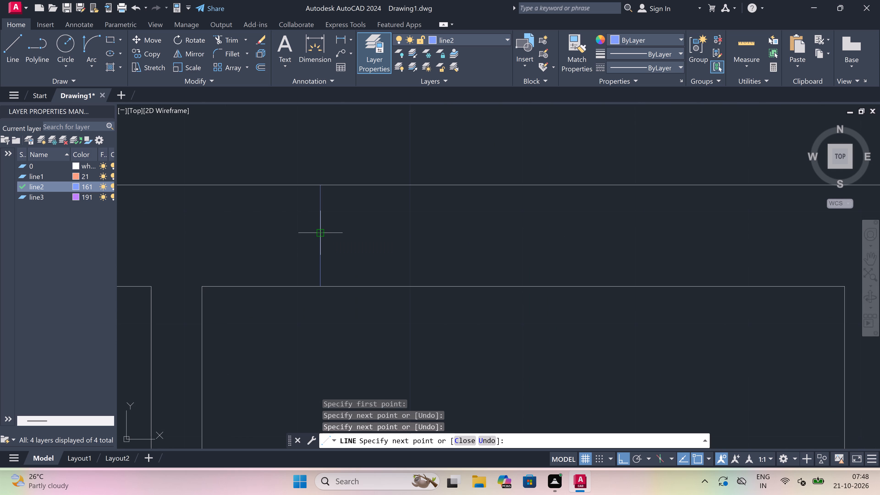
left_click(319, 238)
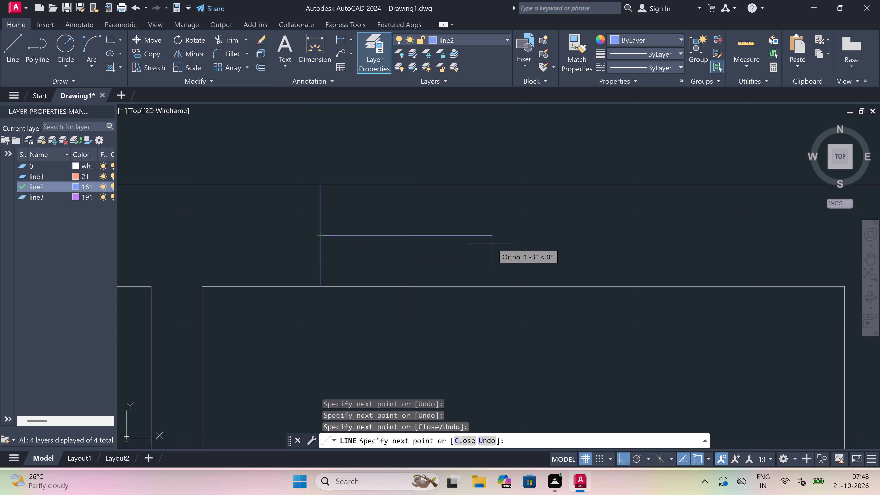
type("2'")
key("space")
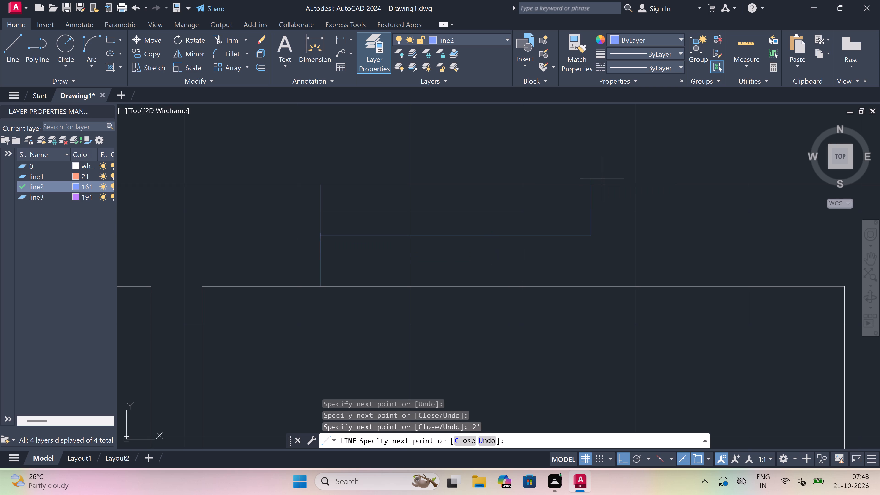
left_click(592, 187)
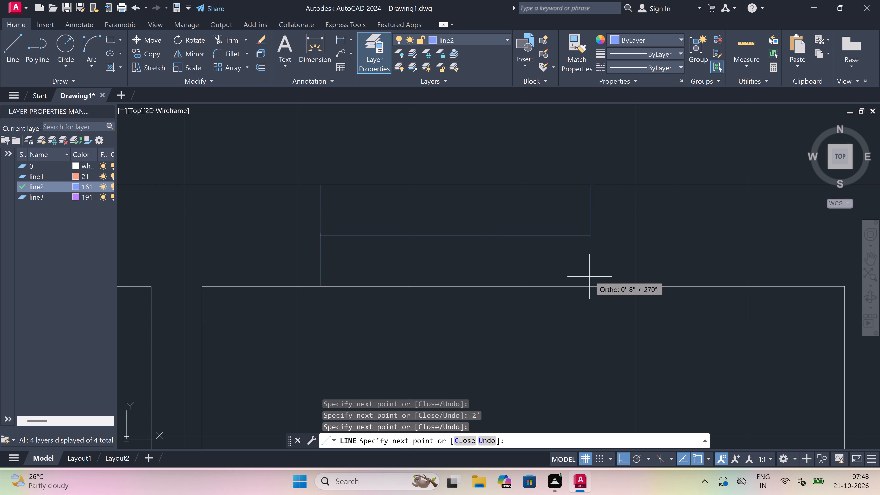
left_click(592, 288)
key("Escape")
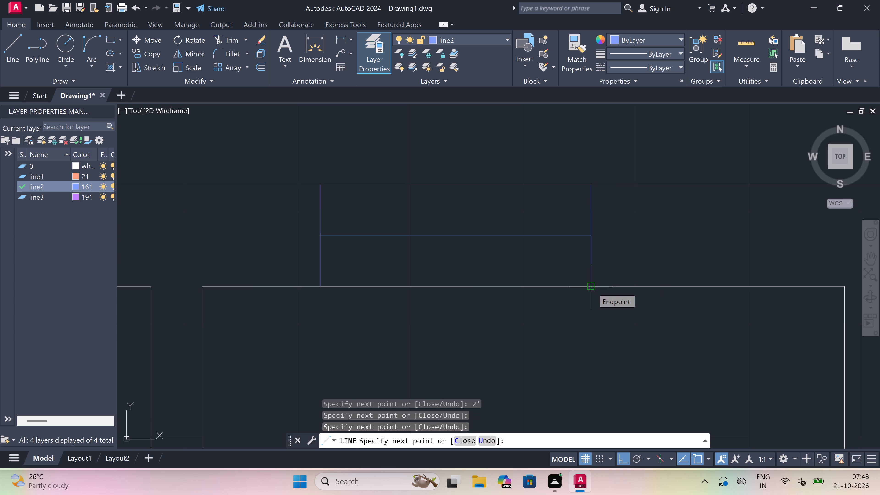
Trim both faces of the outer top wall between the 2' window's two end lines.
key("t")
key("r")
key("space")
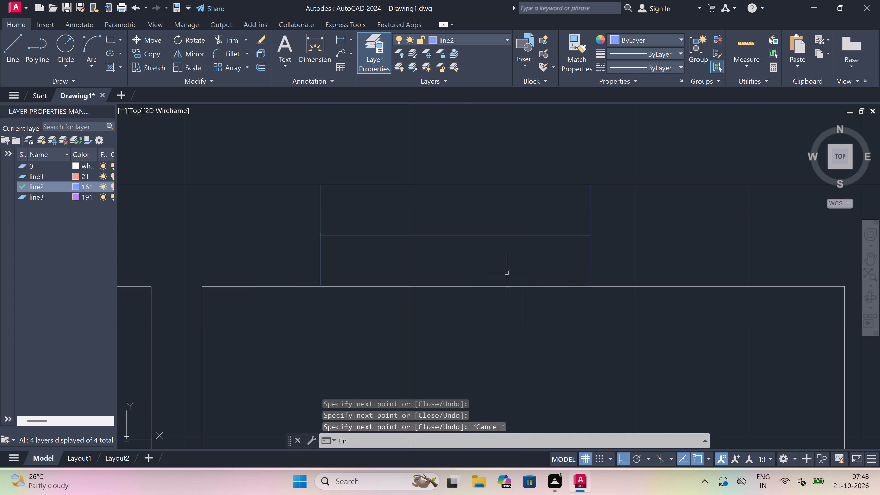
left_click(487, 275)
left_click(456, 305)
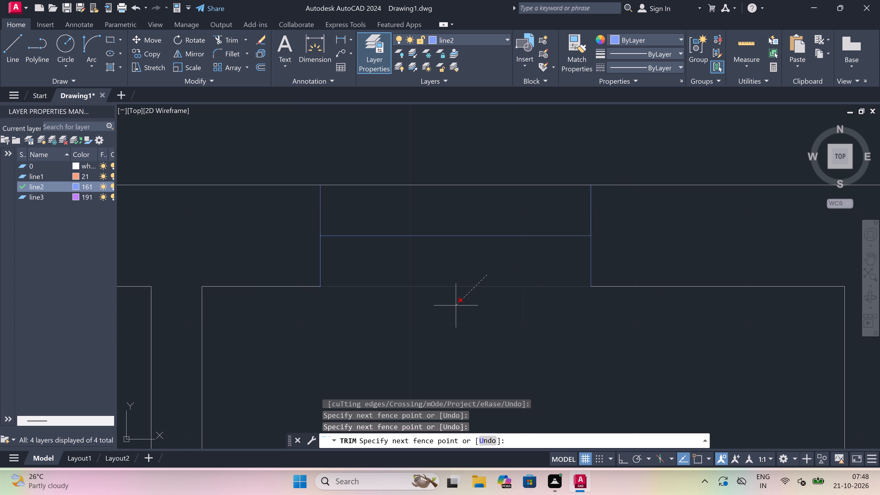
left_click(471, 171)
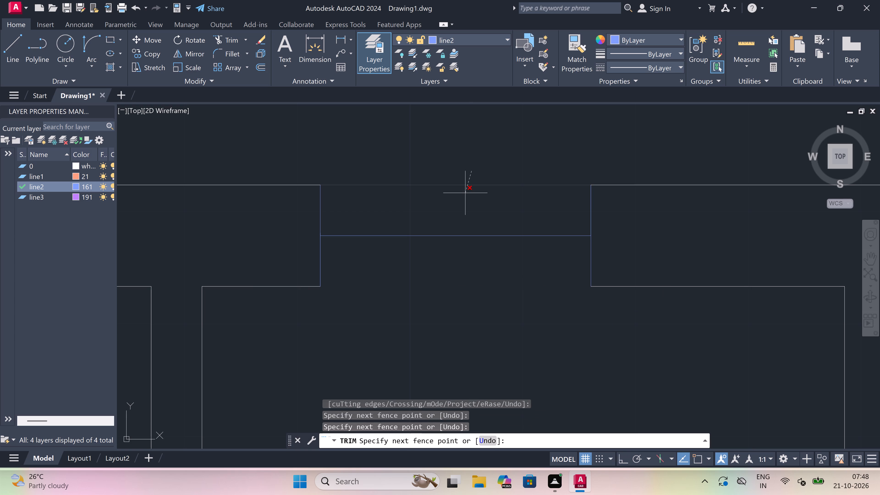
left_click(465, 193)
key("Escape")
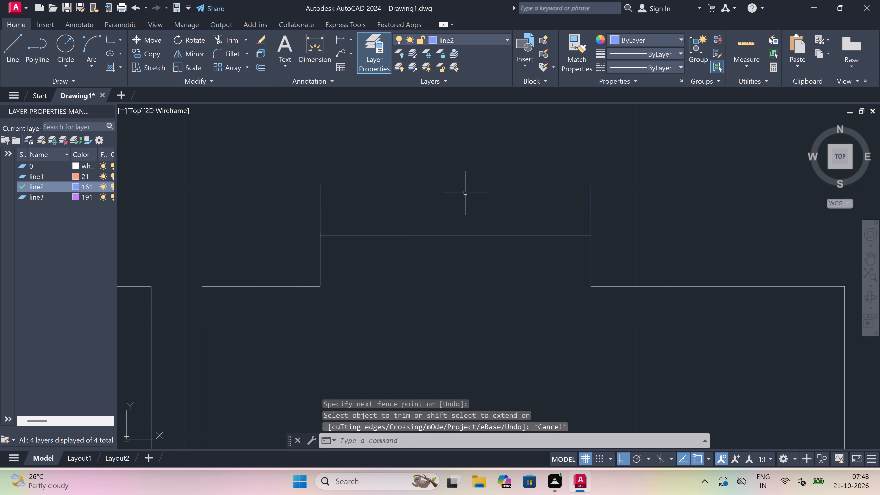
Draw lines along the outer and inner wall faces to close both sides of the 2' window.
key("l")
key("space")
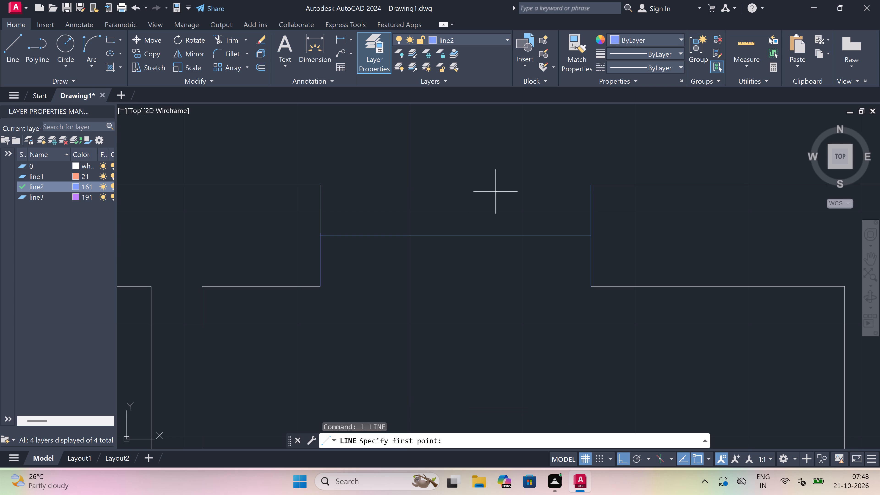
left_click(590, 188)
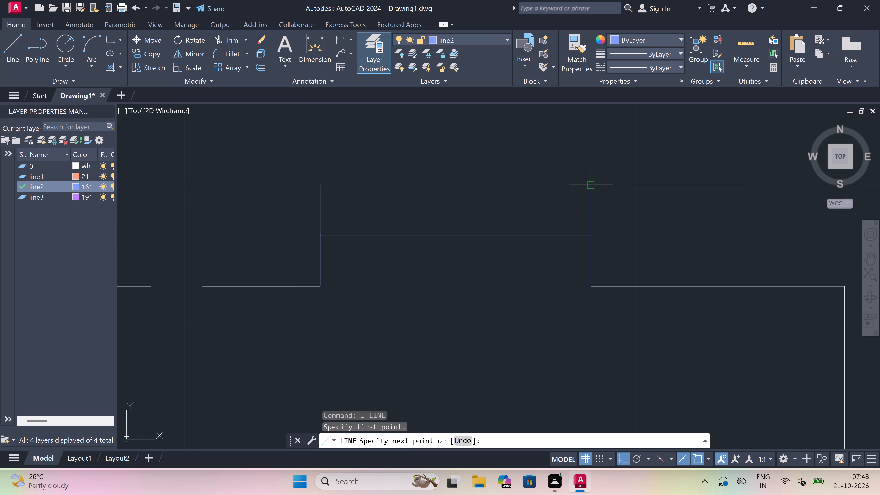
left_click(321, 188)
key("Escape")
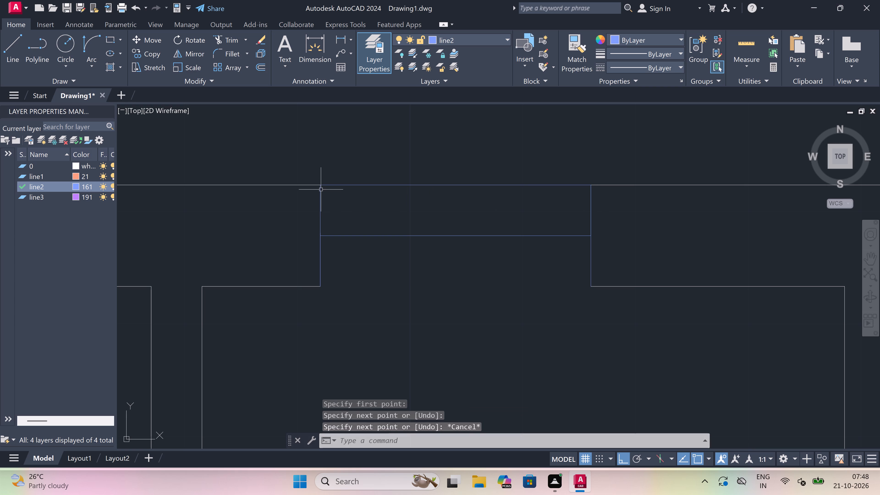
key("space")
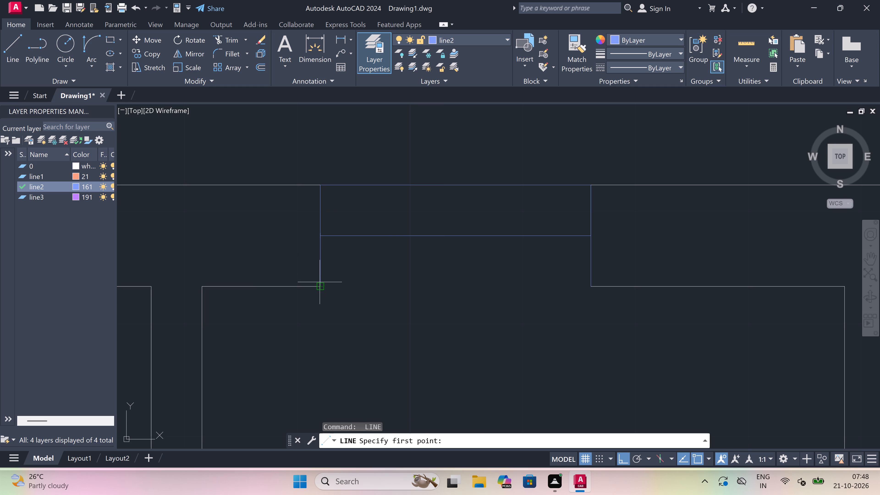
left_click(319, 286)
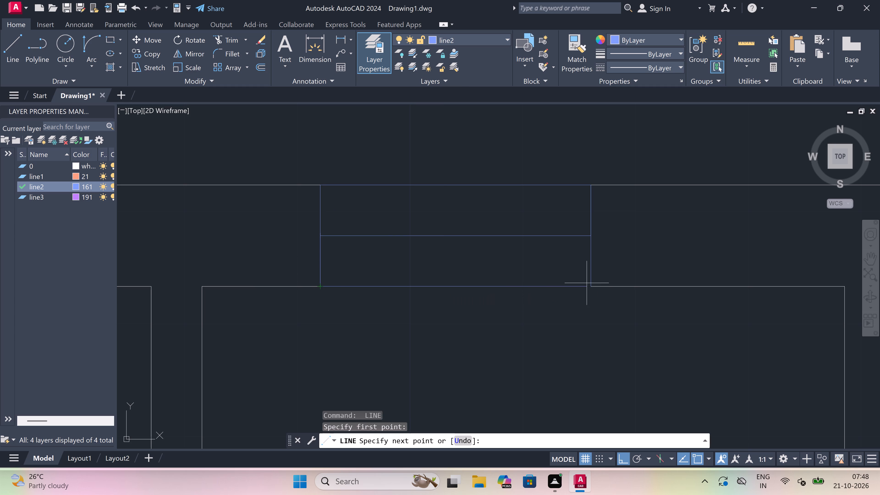
left_click(594, 285)
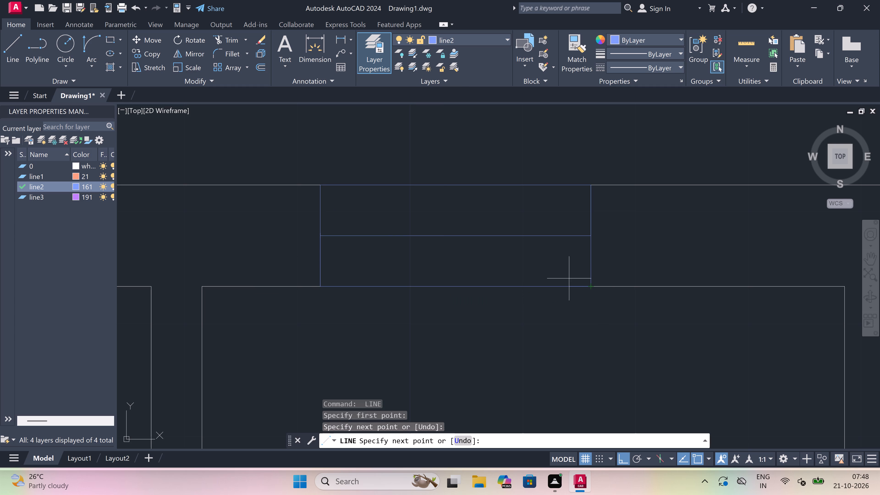
key("Escape")
Draw a window centre line of 6' plus 2' with end lines across the horizontal wall below the top-middle space.
scroll(254, 265, "down", 3)
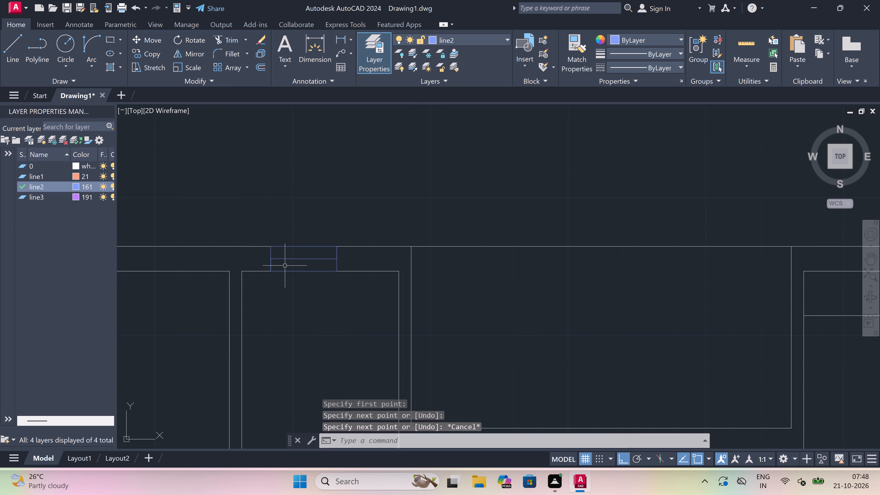
scroll(318, 249, "down", 3)
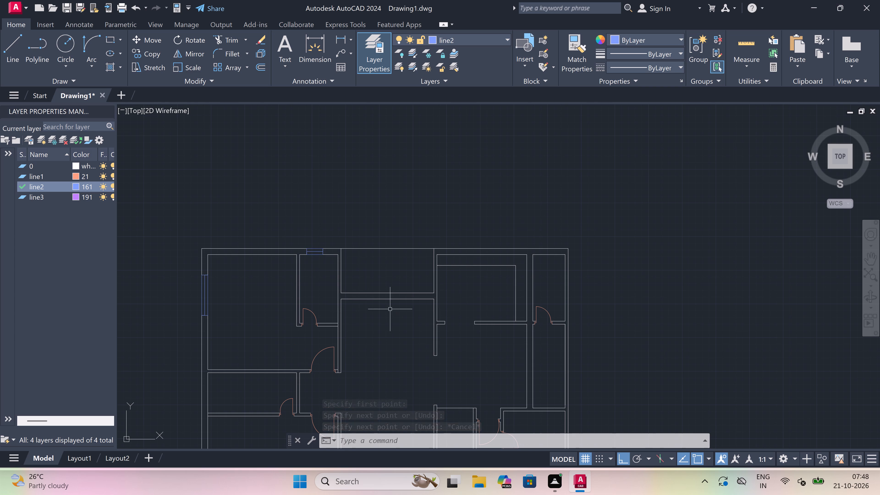
scroll(382, 309, "up", 2)
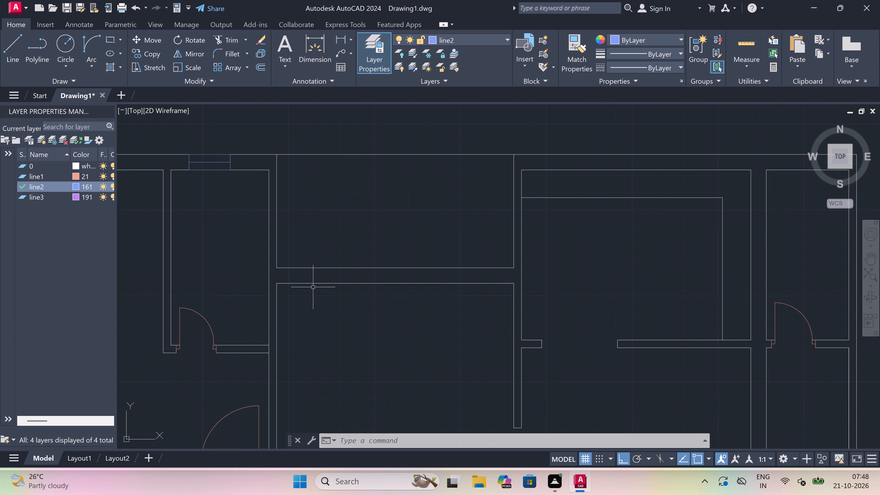
key("space")
scroll(313, 285, "up", 1)
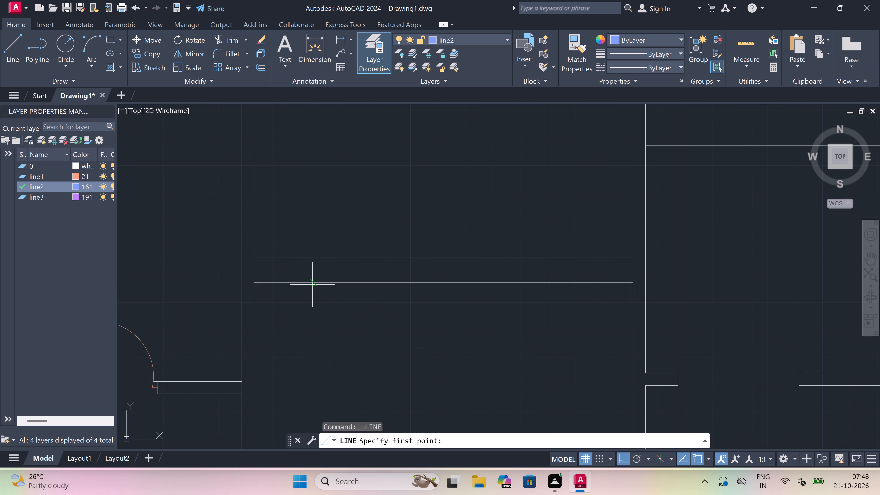
left_click(295, 282)
left_click(292, 256)
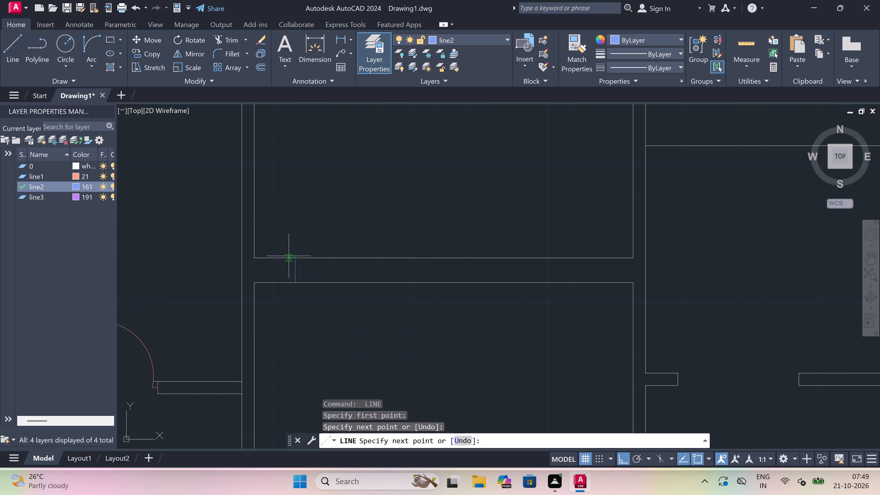
scroll(289, 256, "down", 1)
scroll(289, 256, "up", 1)
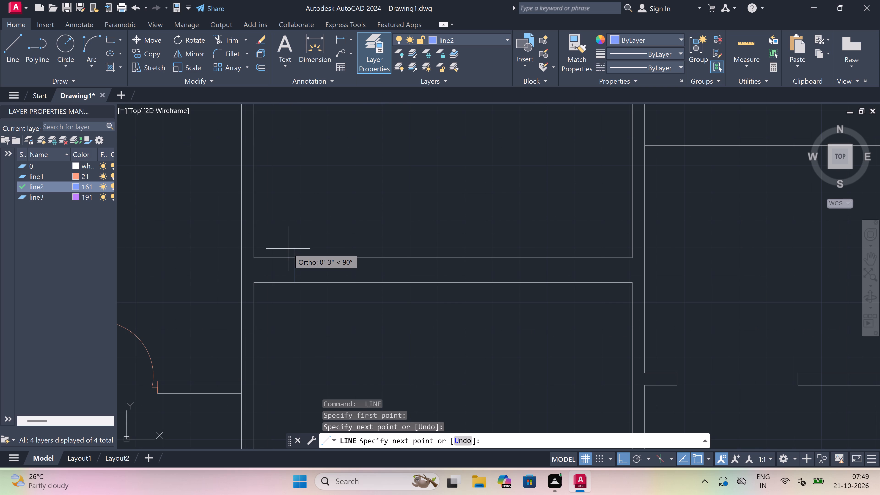
scroll(288, 249, "down", 1)
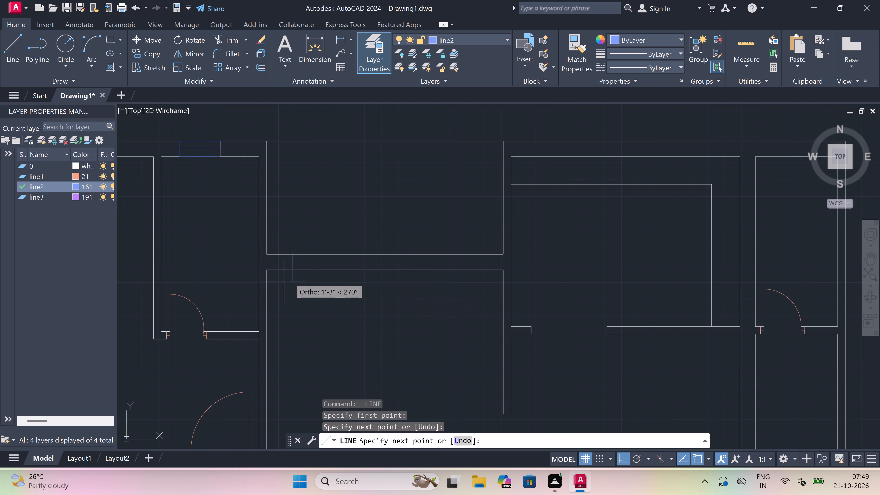
scroll(295, 268, "up", 4)
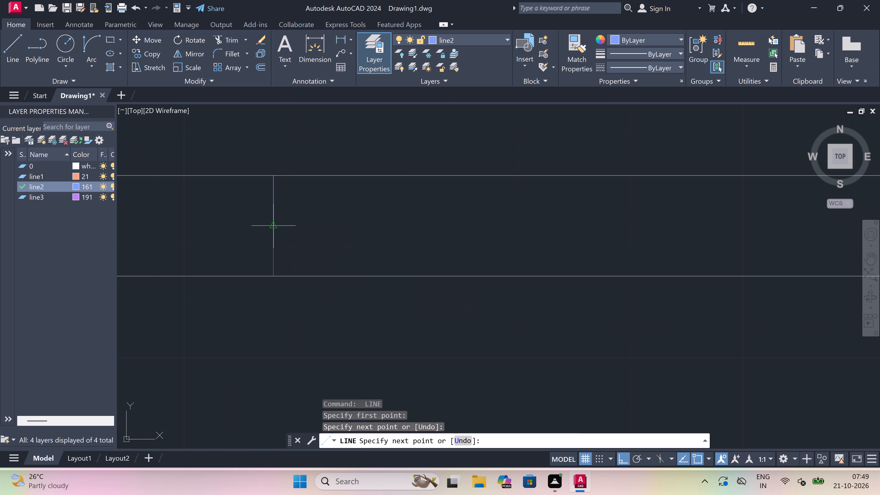
left_click(270, 224)
scroll(530, 217, "down", 5)
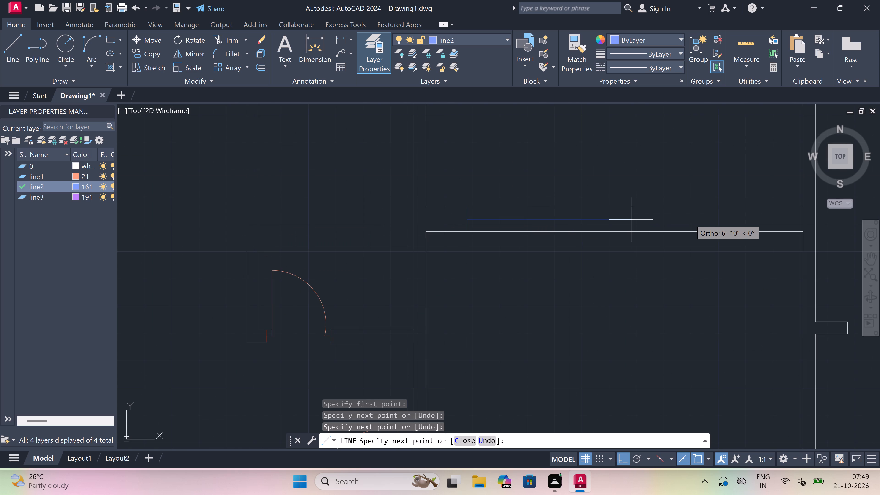
type("'")
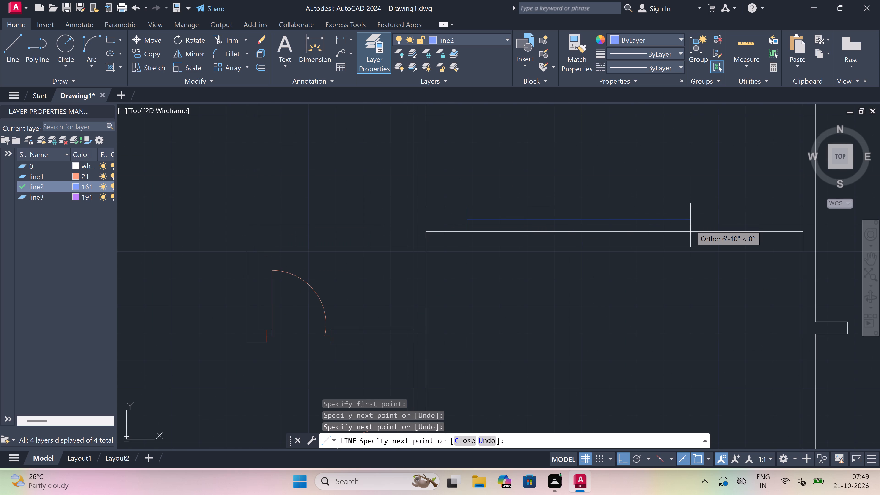
key("space")
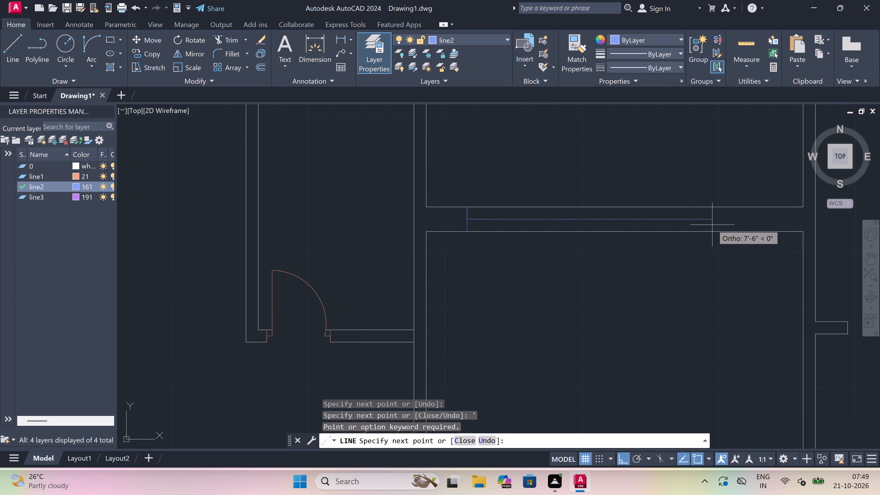
type("6'")
key("space")
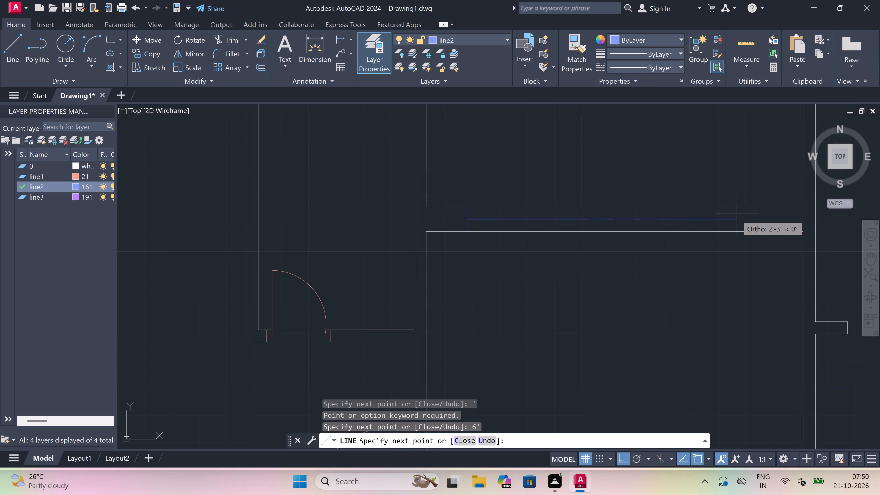
type("2'")
key("space")
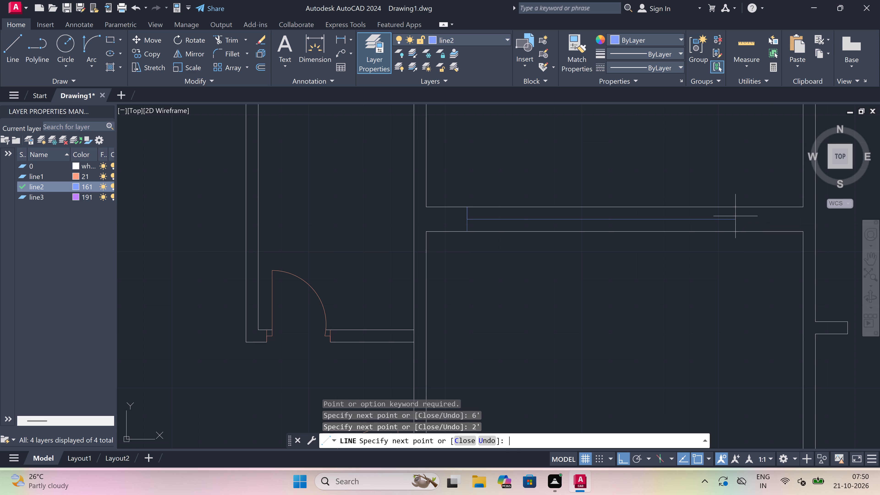
left_click(727, 204)
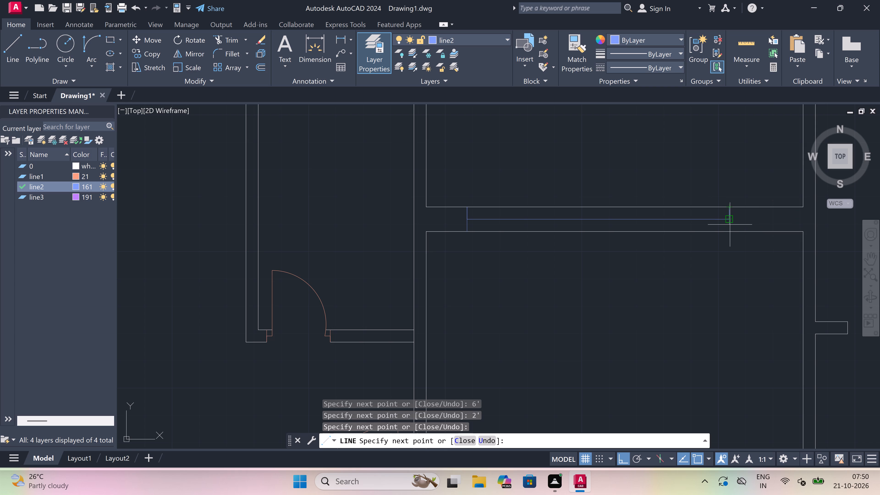
left_click(731, 229)
key("Escape")
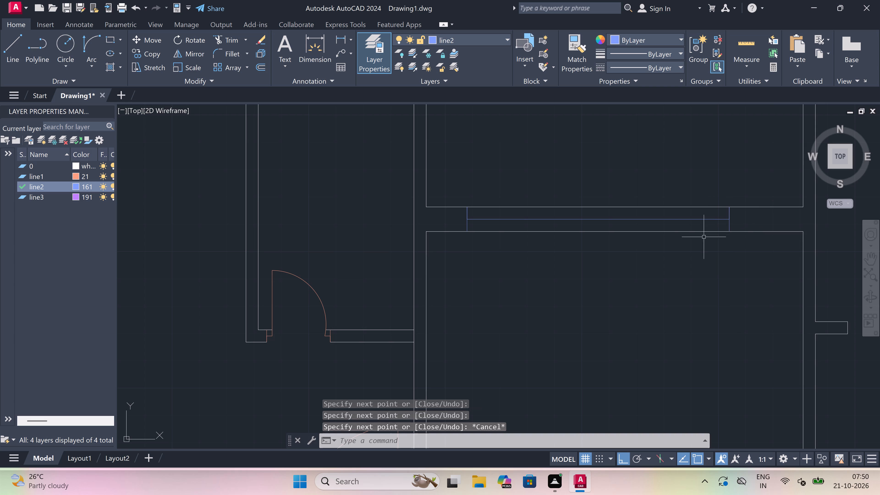
Trim both faces of the horizontal wall below the top-middle space between the wide window's end lines.
scroll(465, 286, "down", 3)
scroll(524, 278, "up", 2)
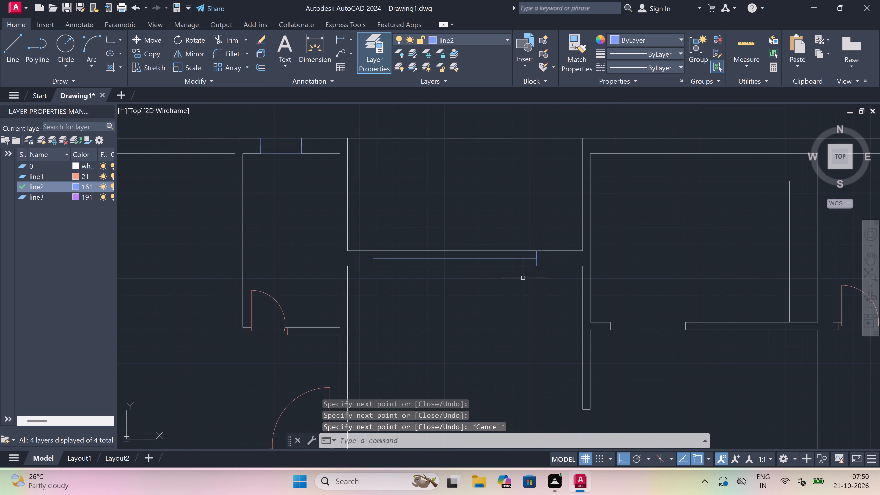
scroll(464, 273, "up", 1)
key("t")
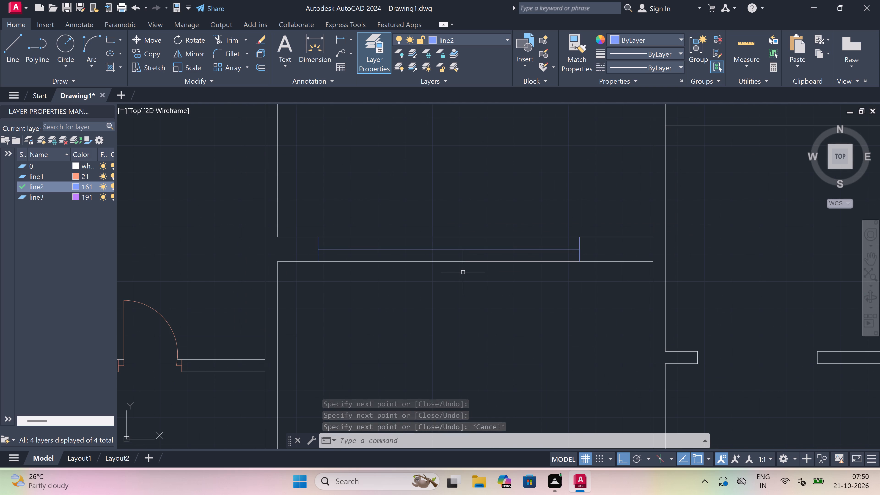
key("r")
key("space")
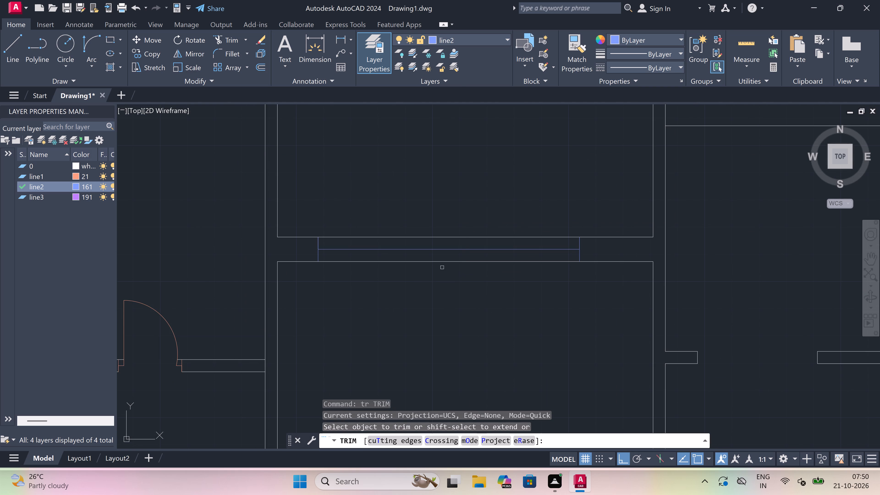
left_click(438, 262)
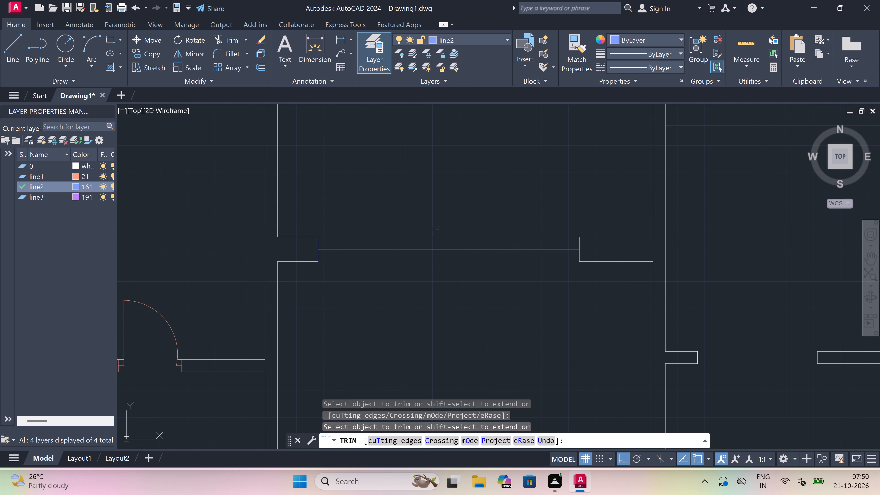
left_click(434, 237)
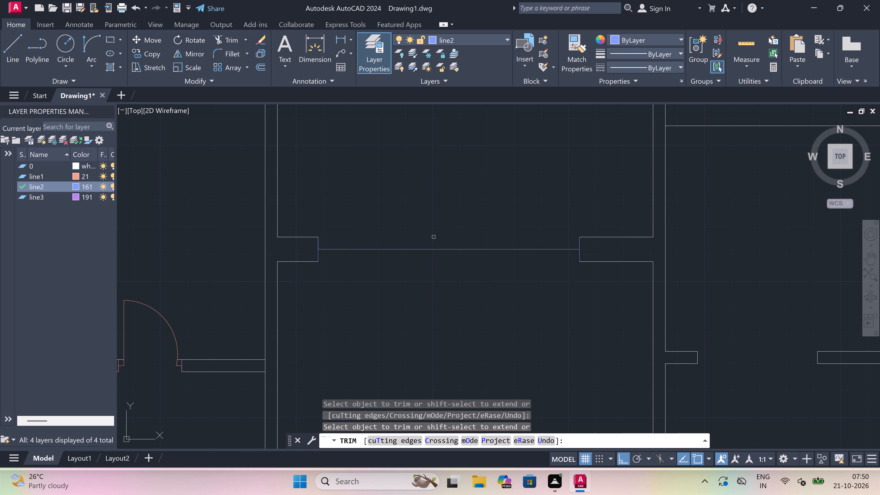
key("Escape")
Draw lines along the upper and lower wall faces to close both sides of the wide window below the top-middle space.
type("l")
key("space")
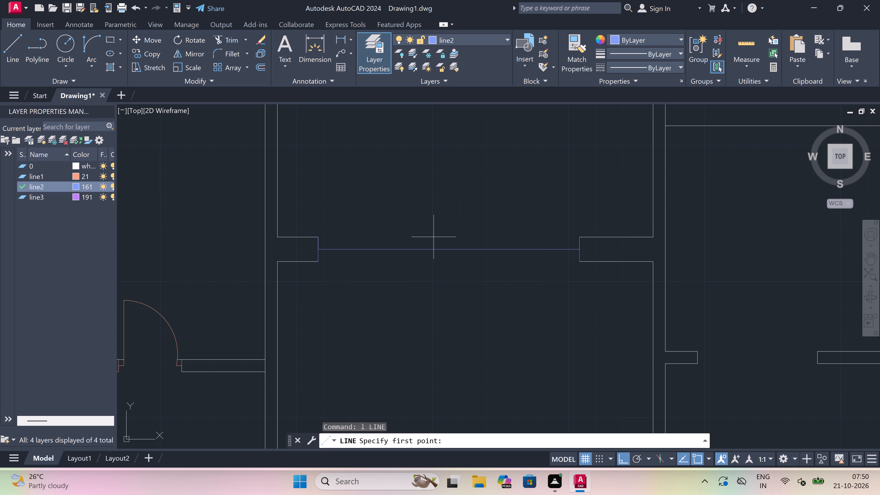
left_click(316, 236)
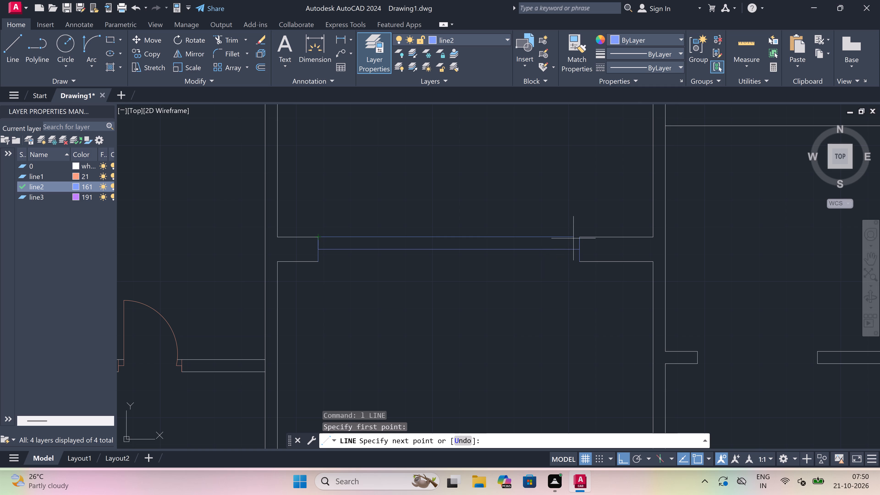
left_click(577, 238)
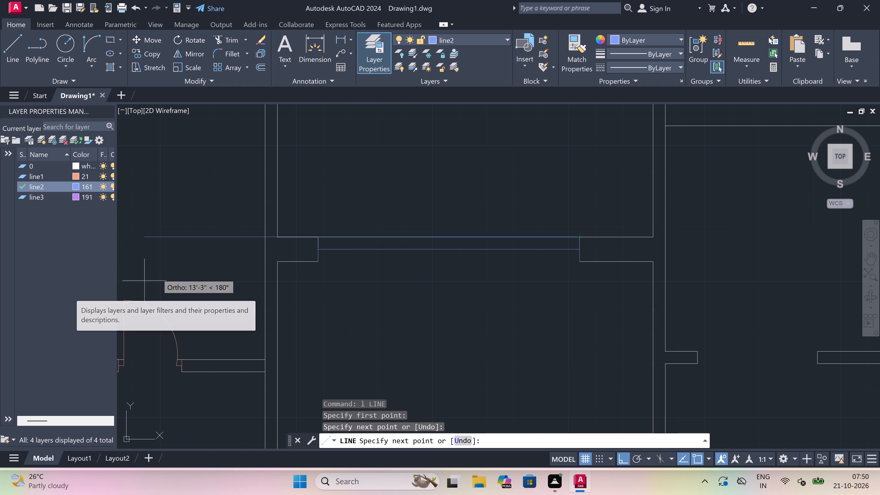
key("Escape")
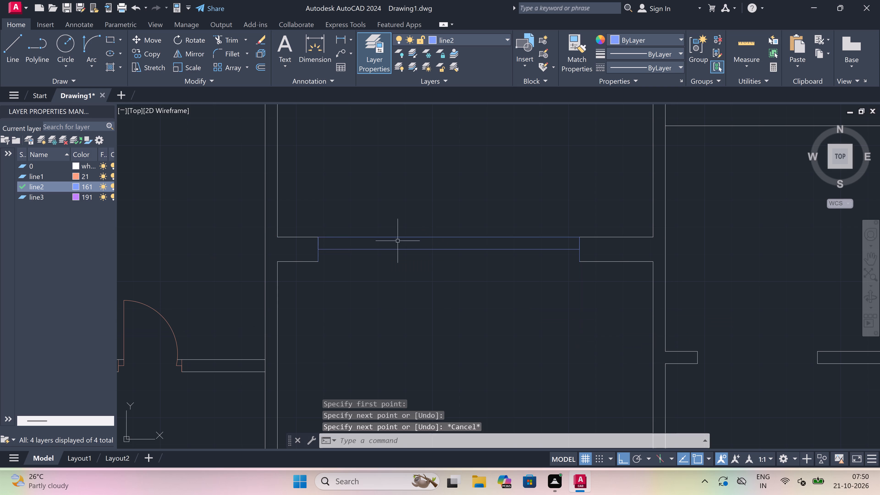
key("space")
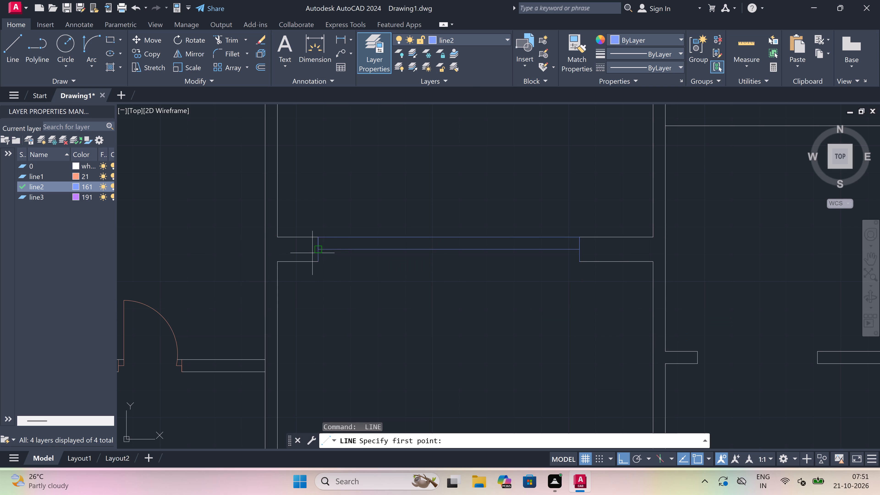
left_click(319, 265)
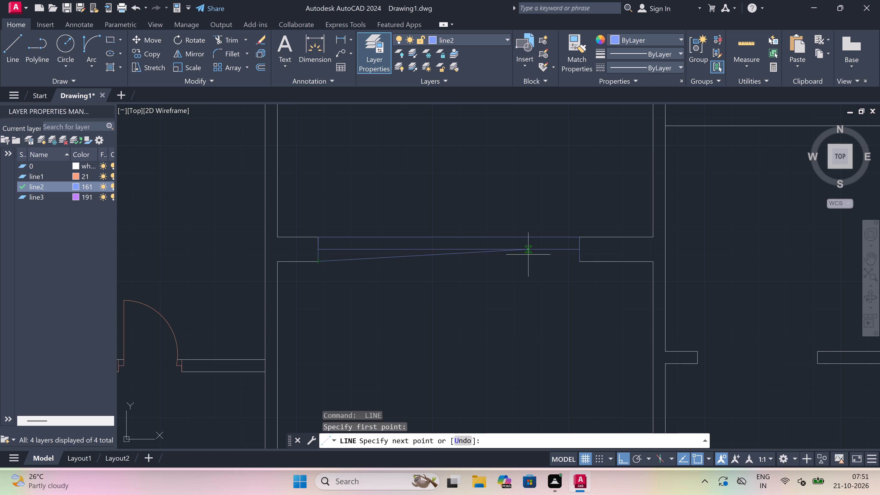
left_click(579, 258)
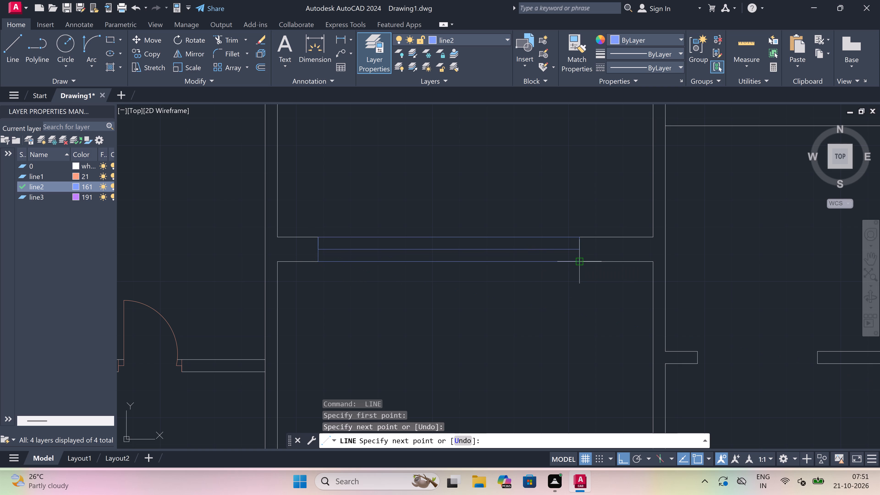
key("Escape")
Draw two short sash lines in the wide window: lower face to centre line left of middle, centre line to upper face right of middle.
key("space")
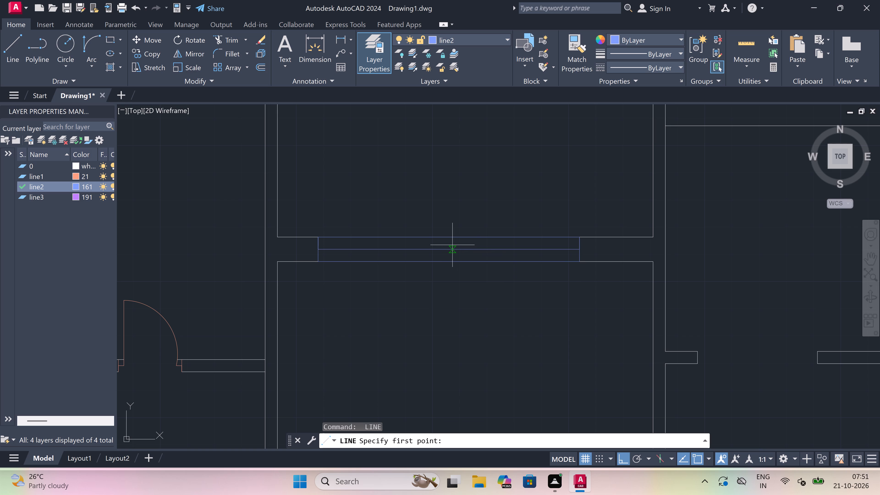
left_click(412, 260)
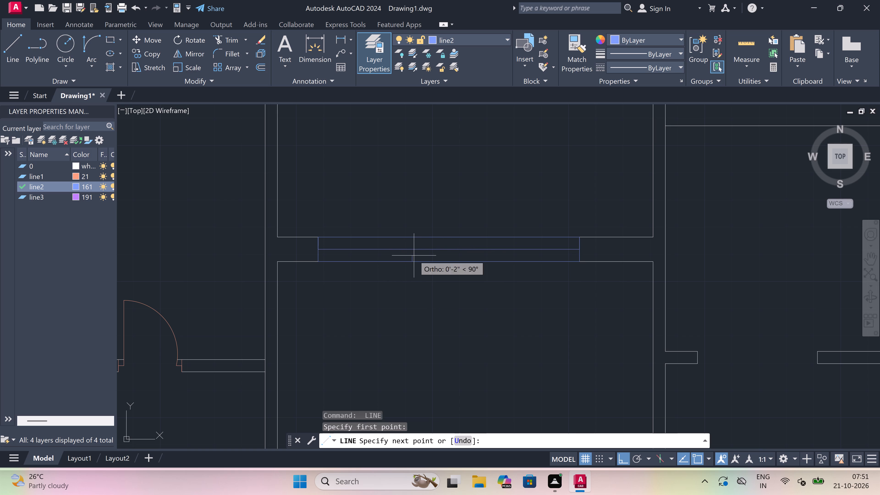
double_click(411, 251)
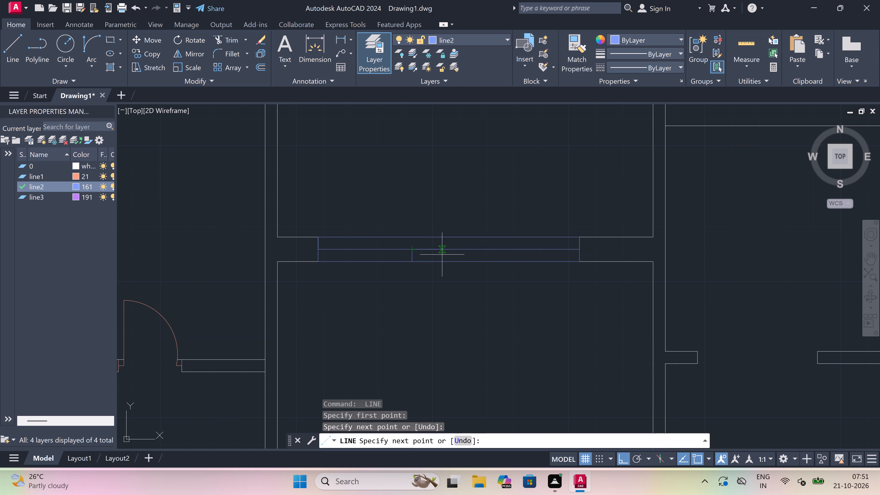
key("Escape")
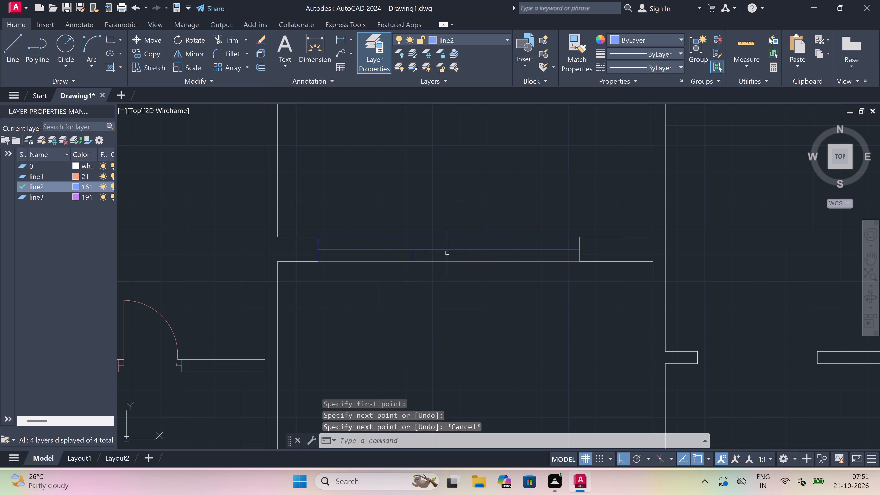
key("space")
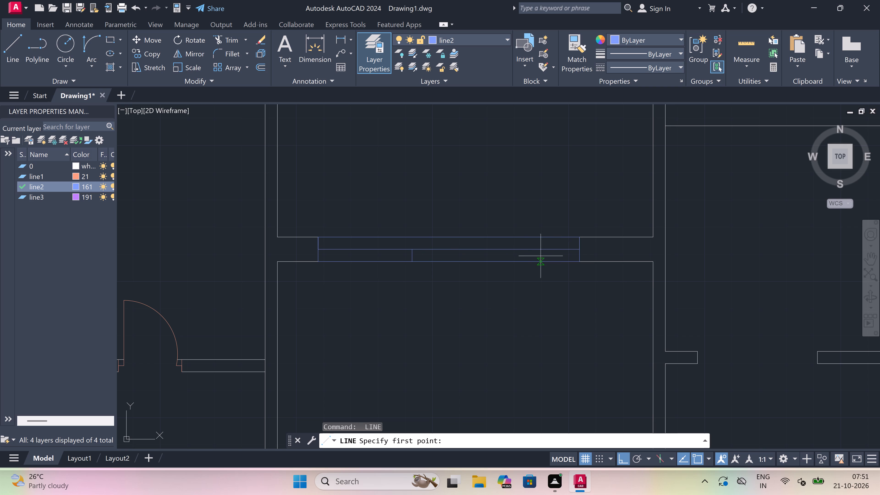
left_click(495, 250)
left_click(498, 239)
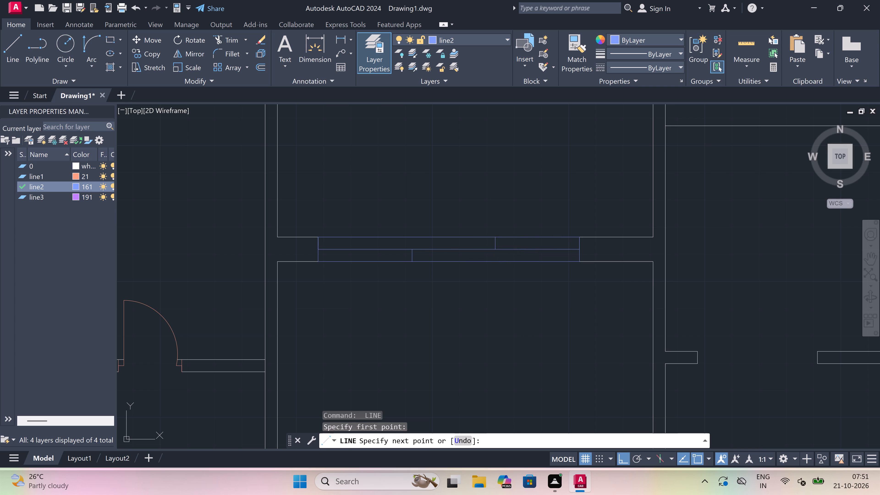
key("Escape")
Trim the lower face line left of its sash line and the upper face line right of its sash line to form overlapping sliding panels.
key("t")
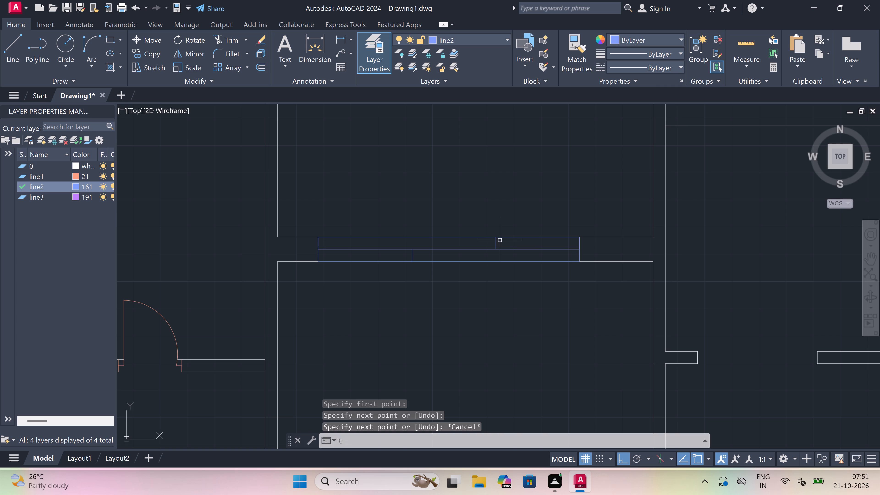
key("r")
key("space")
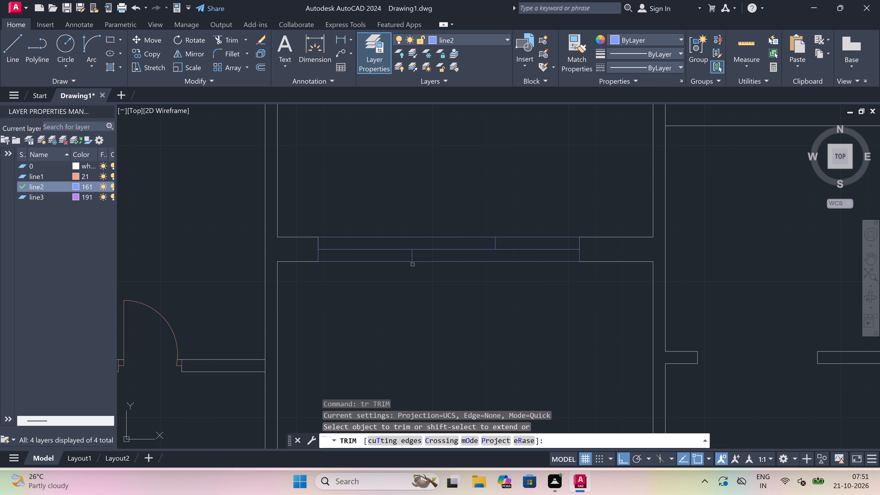
left_click(383, 255)
left_click(370, 272)
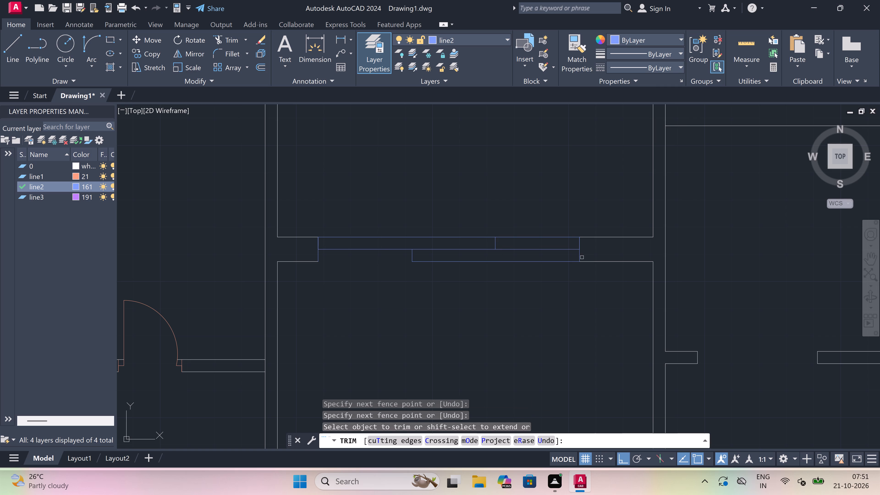
left_click(552, 240)
left_click(543, 222)
key("Escape")
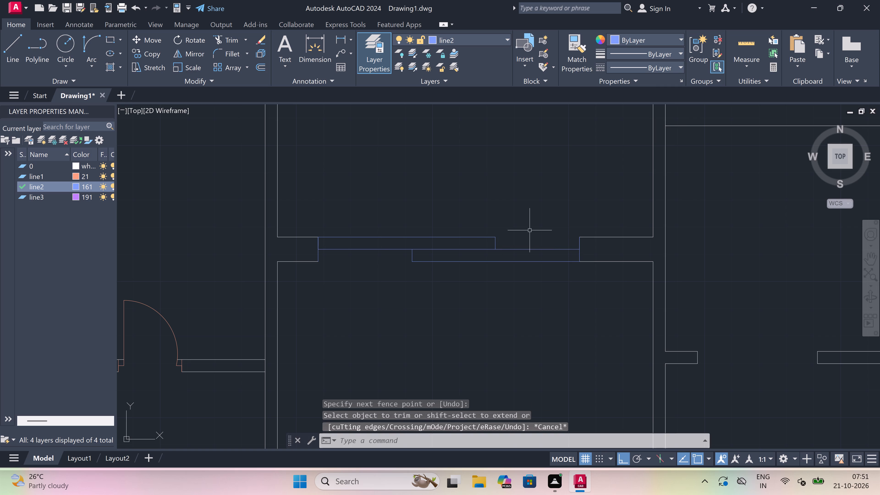
Draw a 3' window centre line with end lines across the outer top wall of the upper-right room.
scroll(463, 214, "down", 4)
scroll(478, 226, "up", 2)
scroll(478, 226, "down", 2)
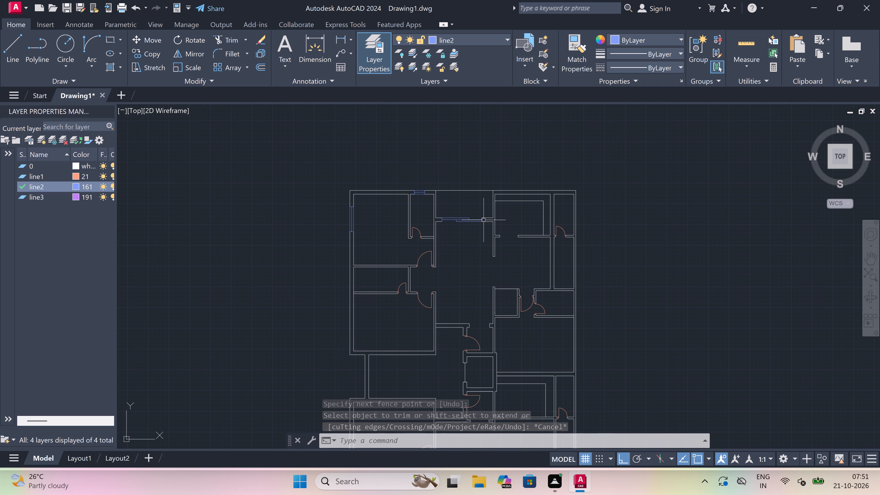
key("l")
key("space")
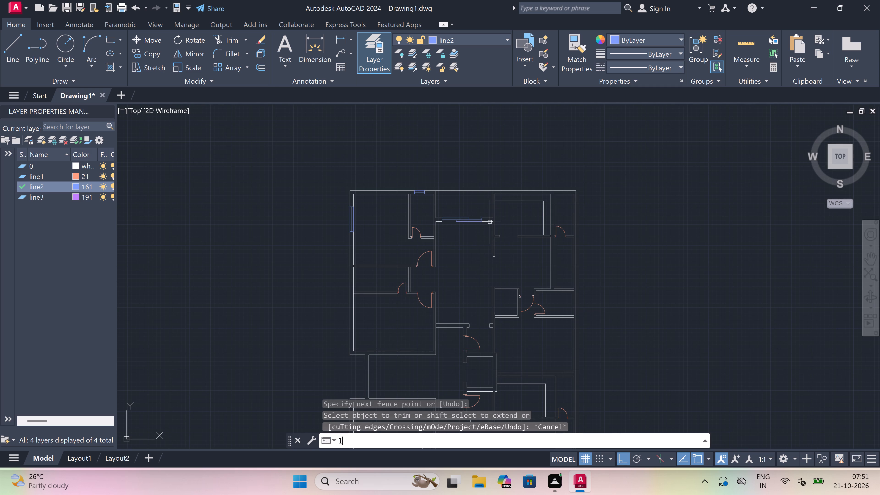
scroll(533, 199, "up", 1)
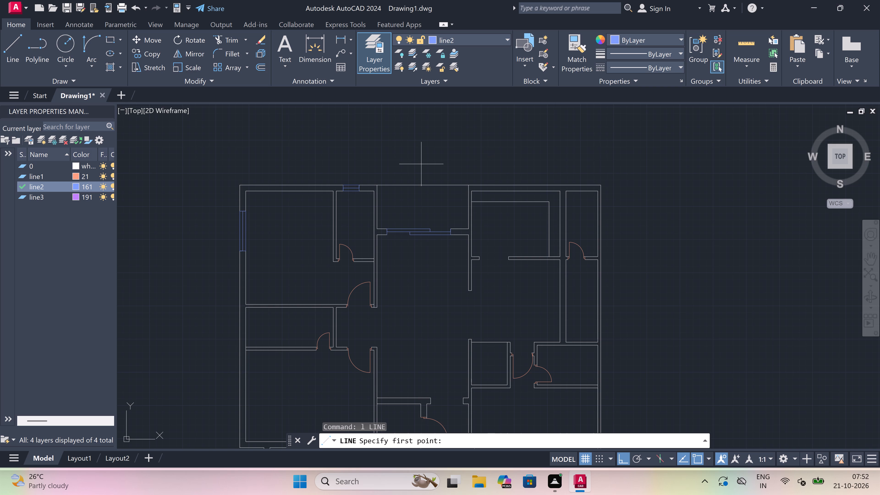
scroll(539, 182, "up", 3)
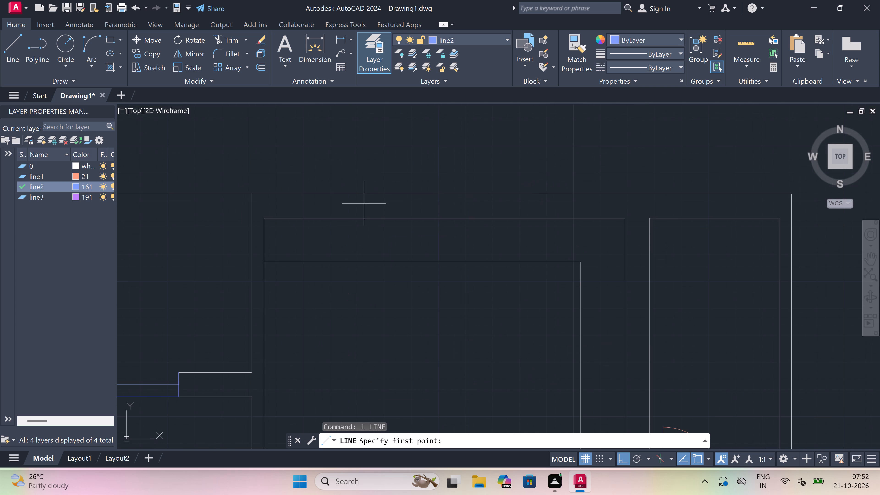
left_click(357, 191)
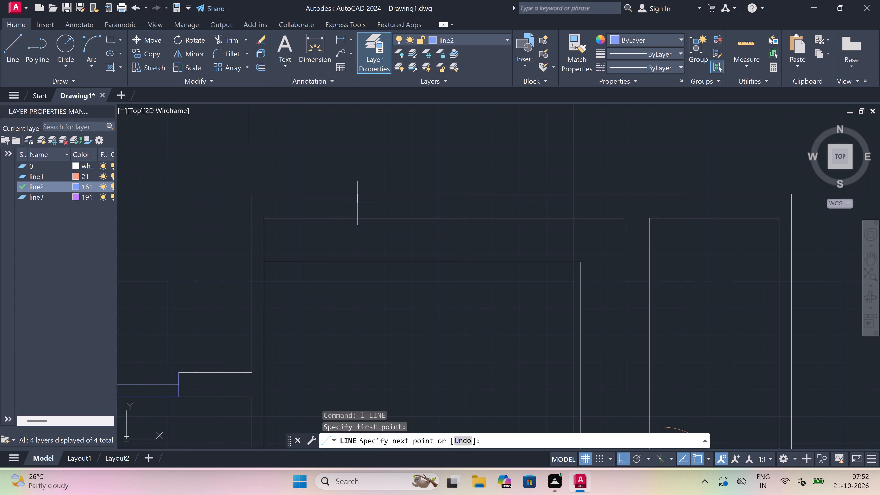
left_click(357, 219)
left_click(355, 206)
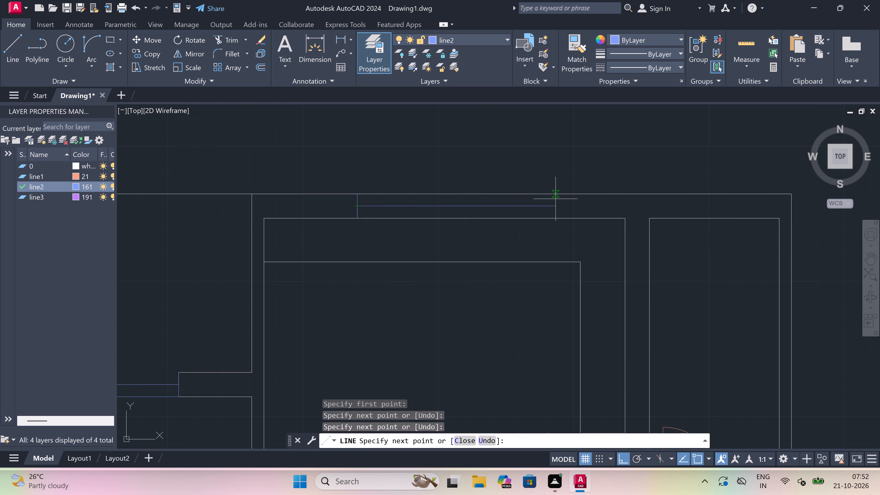
type("3'")
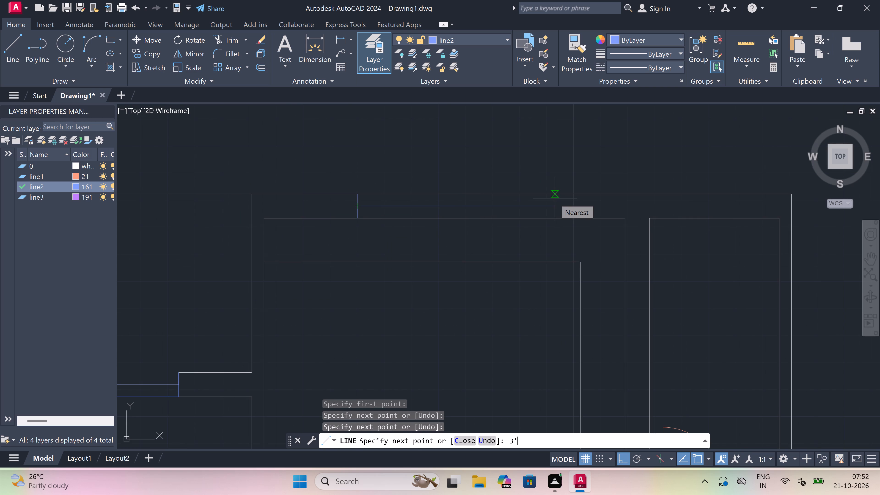
key("space")
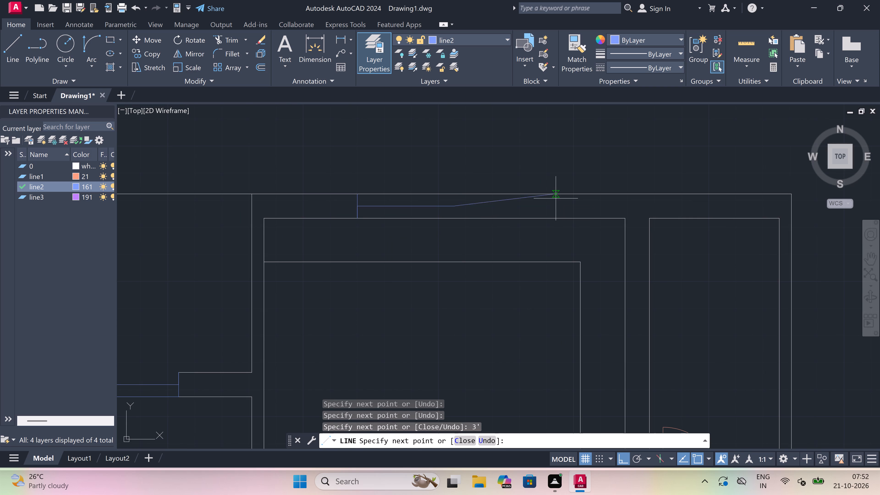
triple_click(454, 194)
scroll(455, 194, "up", 3)
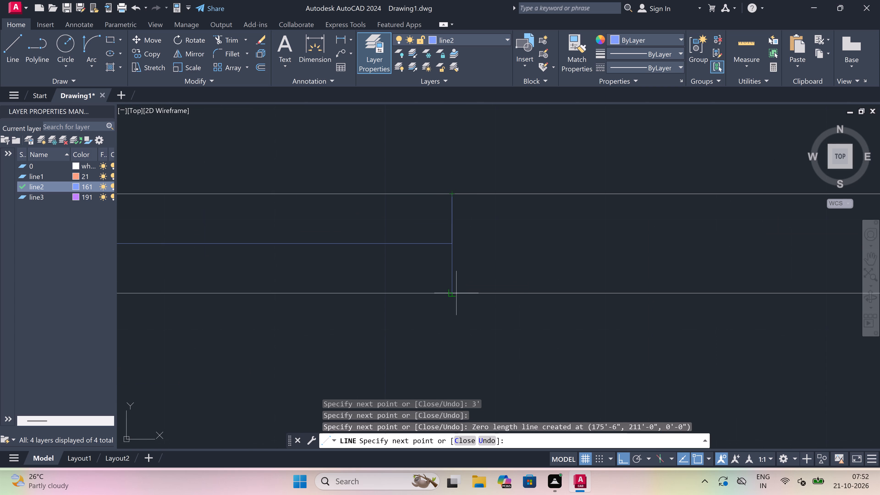
left_click(450, 289)
scroll(533, 277, "down", 3)
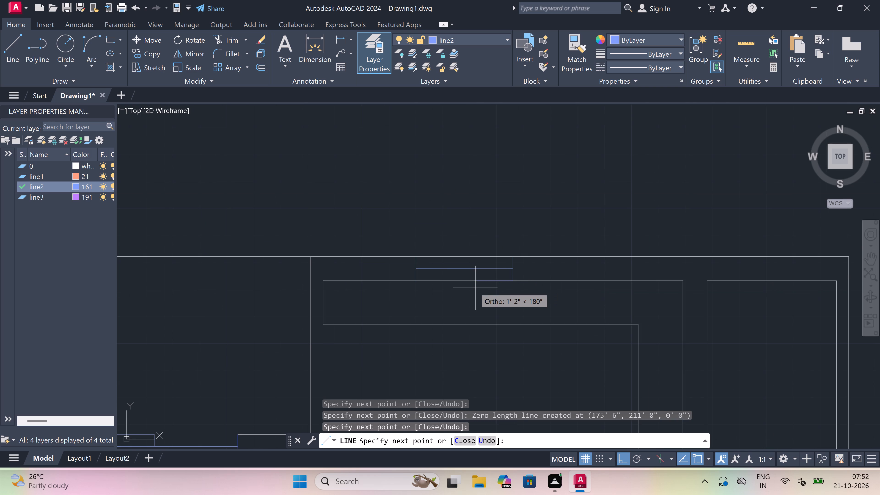
scroll(474, 288, "up", 2)
key("Escape")
Trim both faces of the outer top wall between the 3' window's two end lines.
key("t")
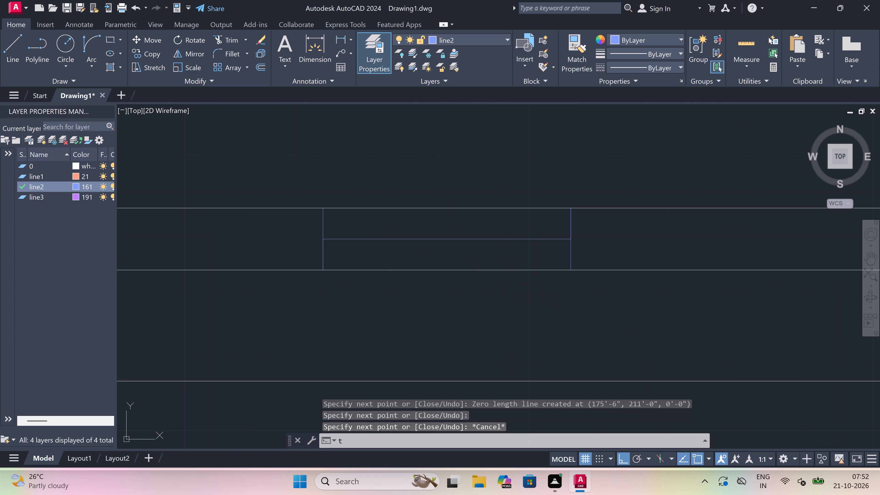
key("r")
key("space")
left_click(463, 264)
left_click(454, 285)
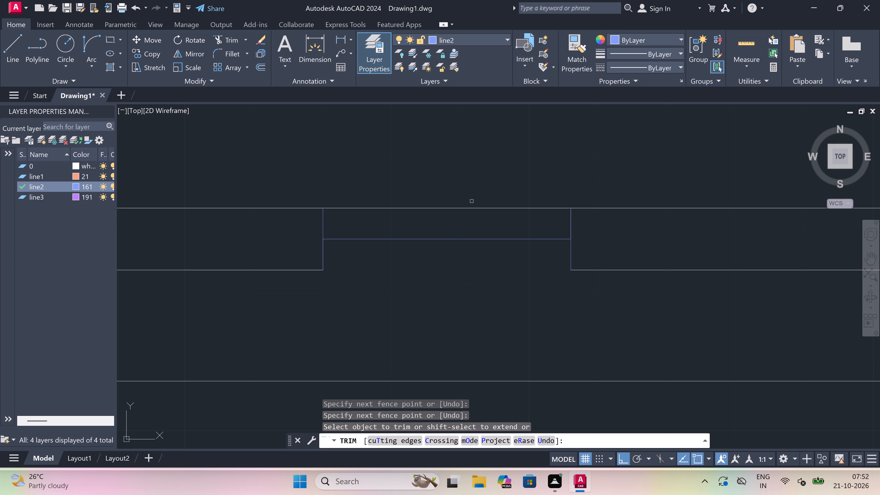
left_click(472, 190)
left_click(466, 217)
key("Escape")
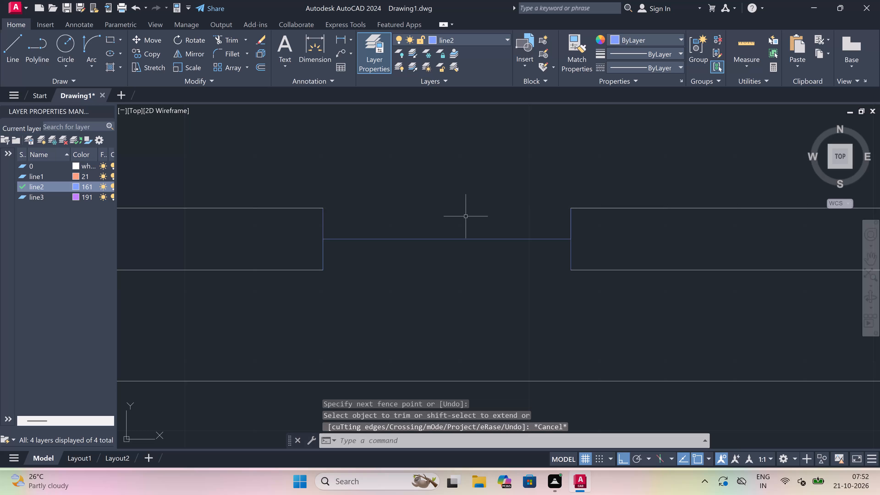
Draw the upper and lower face lines of the 3' window in the outer top wall, between its end lines.
key("l")
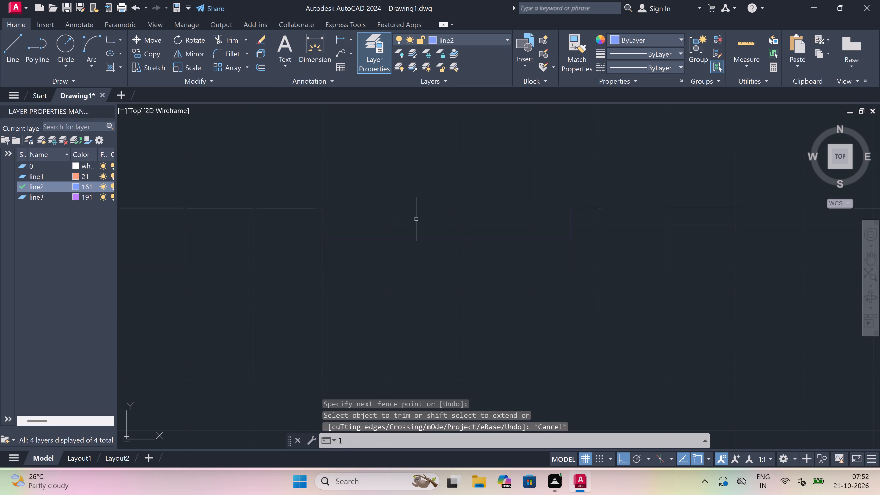
key("space")
left_click(325, 211)
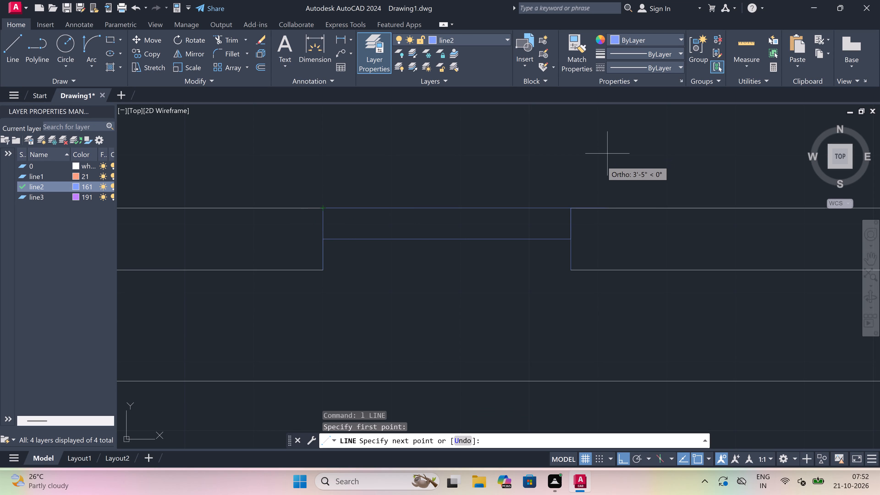
left_click(571, 208)
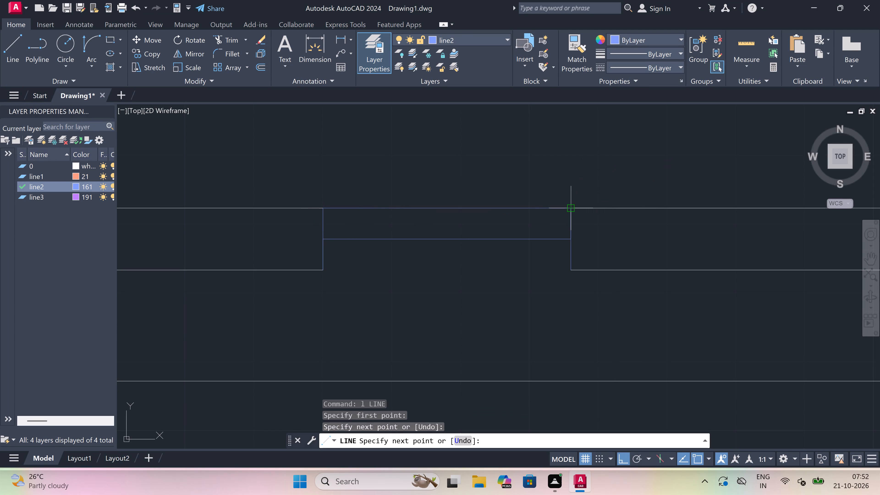
key("Escape")
key("space")
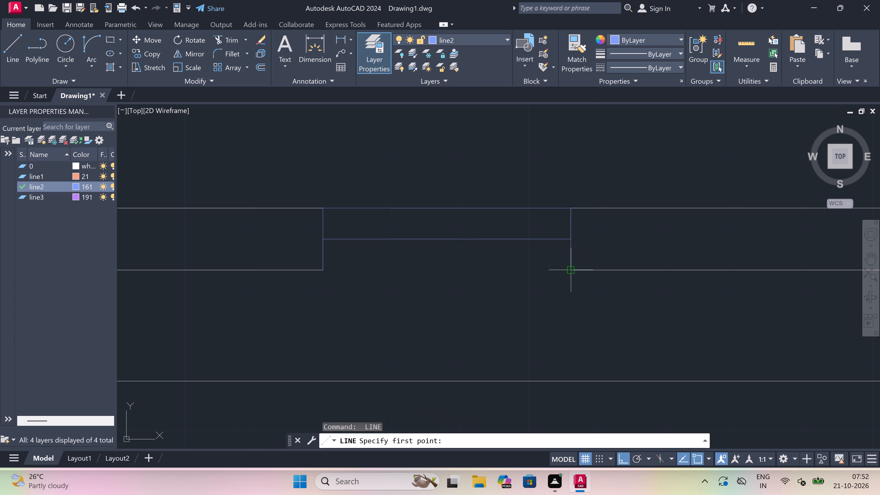
left_click(574, 271)
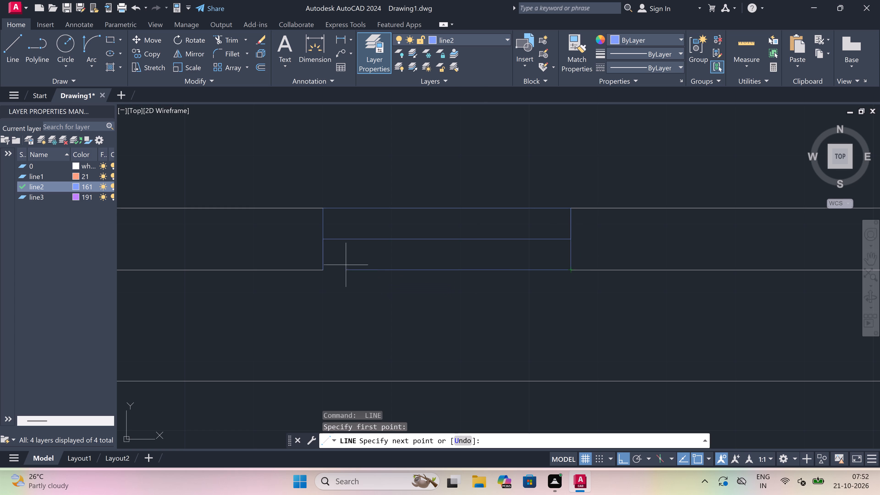
left_click(325, 270)
key("Escape")
Draw an end line across the vertical wall beside the narrow right-hand room, below its door, and run a 5' centre line down from its midpoint.
scroll(324, 263, "down", 3)
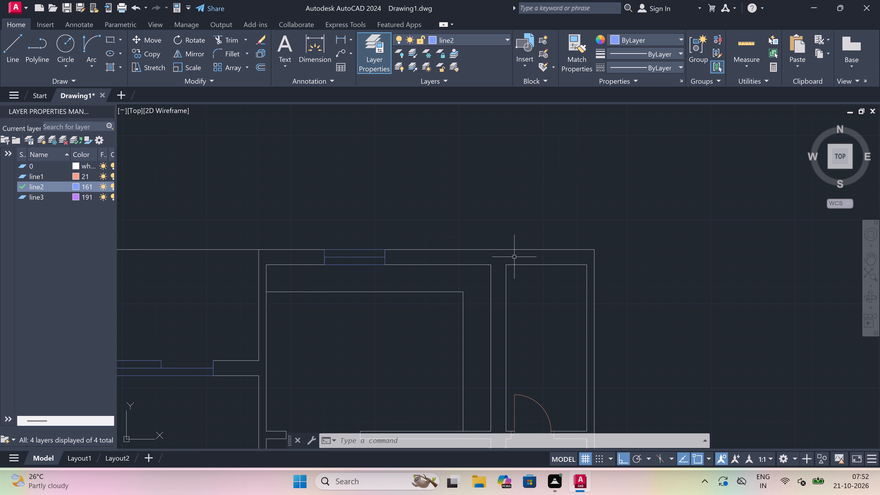
scroll(528, 249, "down", 4)
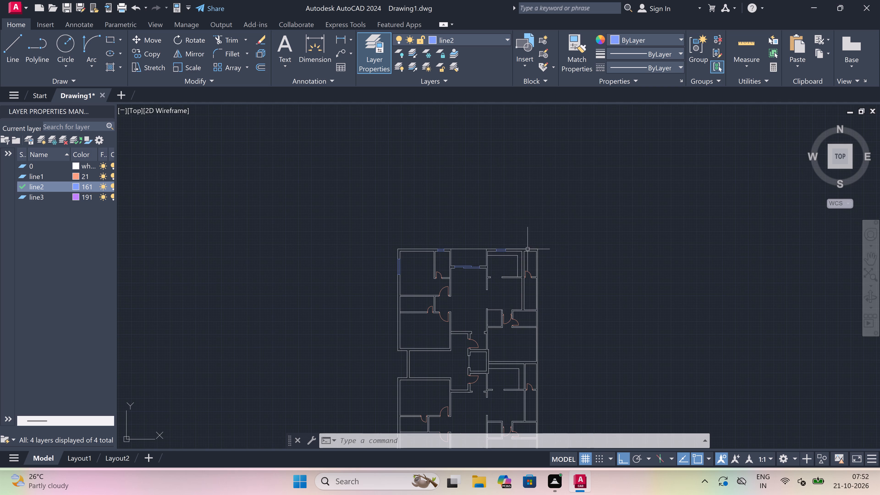
scroll(524, 302, "up", 2)
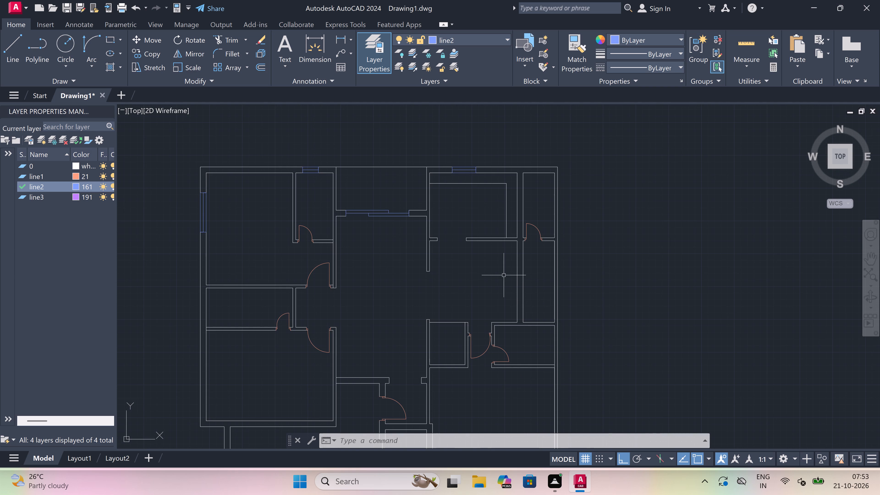
key("space")
scroll(517, 253, "up", 3)
left_click(517, 241)
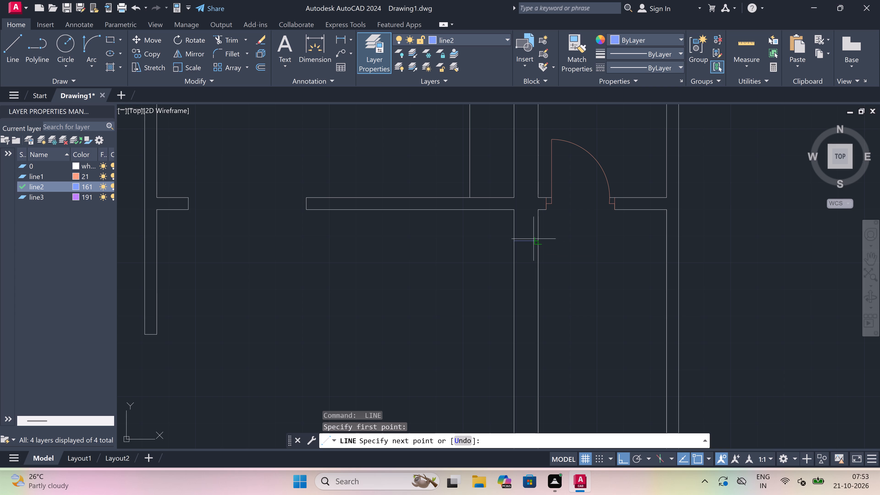
left_click(537, 239)
left_click(527, 241)
scroll(528, 242, "down", 1)
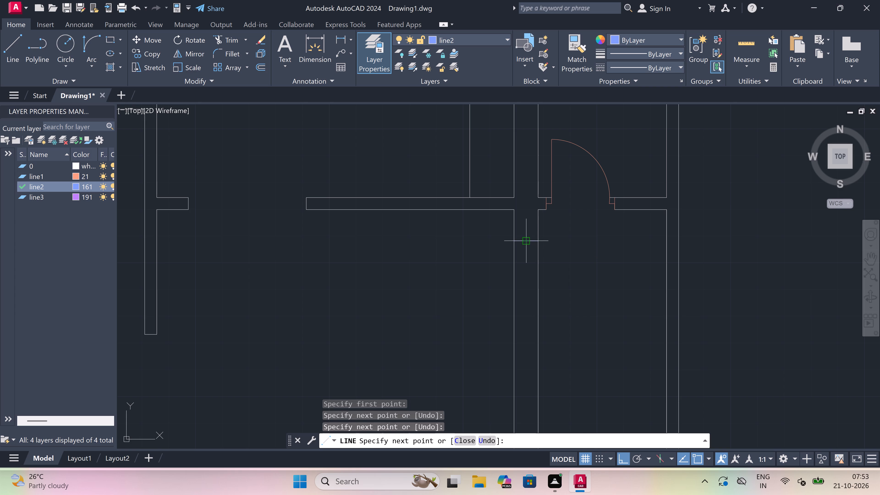
scroll(528, 242, "down", 1)
scroll(527, 278, "up", 1)
type("5'")
key("space")
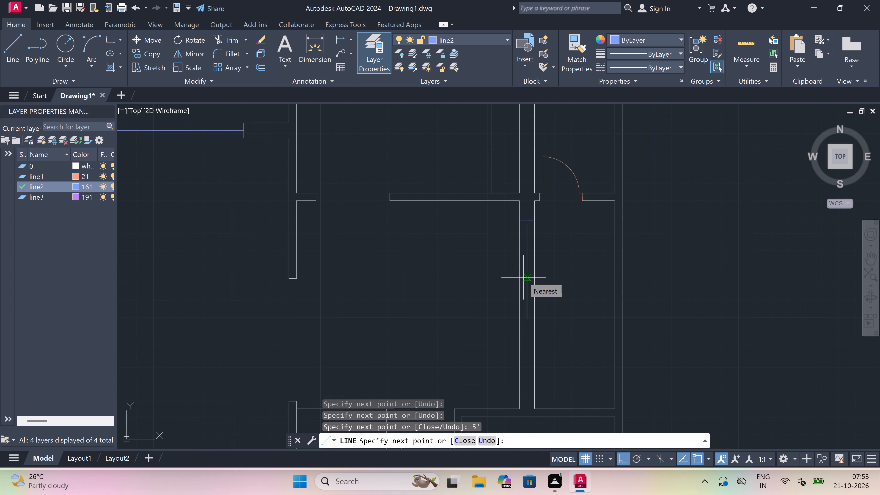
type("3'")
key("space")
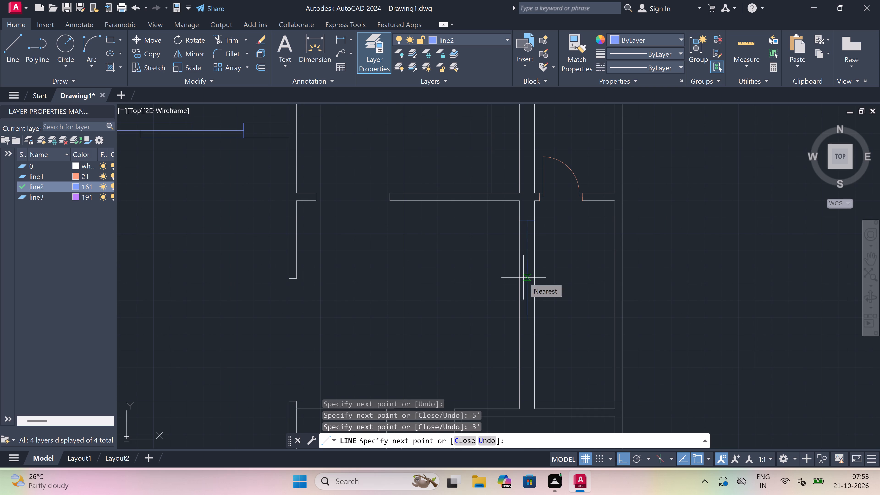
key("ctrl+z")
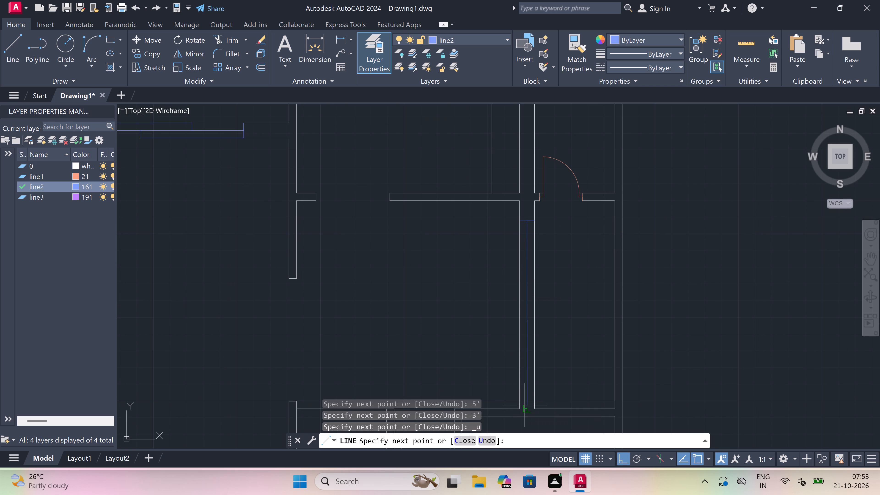
Continue the window centre line 3' further down the vertical wall and draw the lower end line across the wall.
type("3'")
key("space")
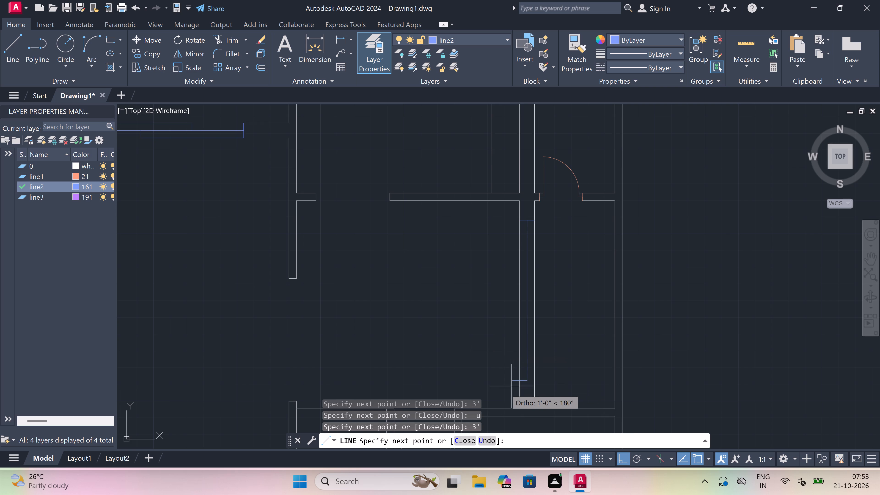
left_click(517, 380)
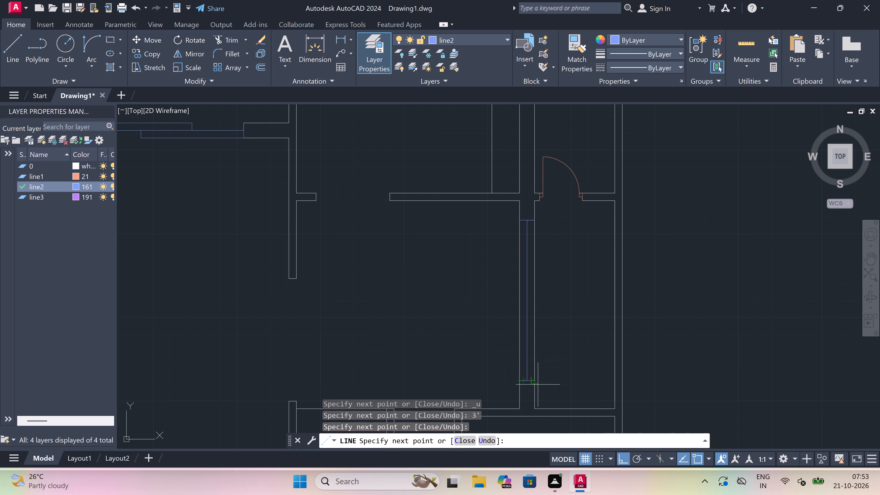
double_click(532, 379)
key("Escape")
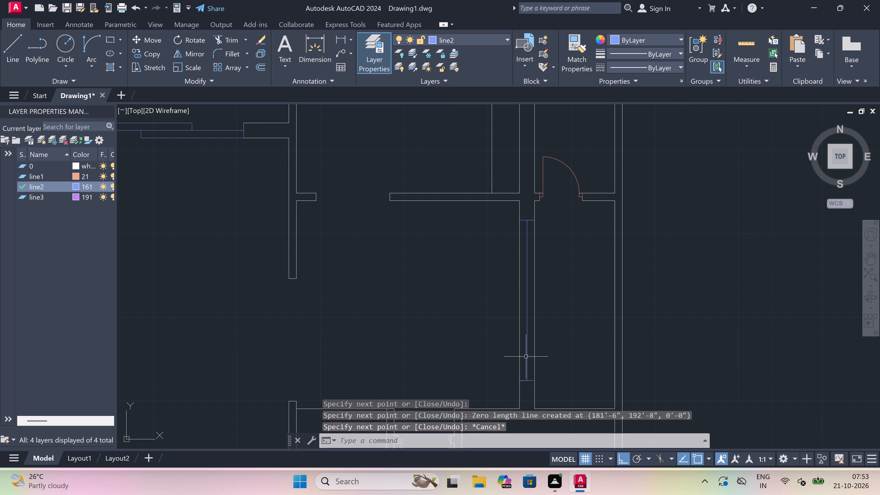
key("Escape")
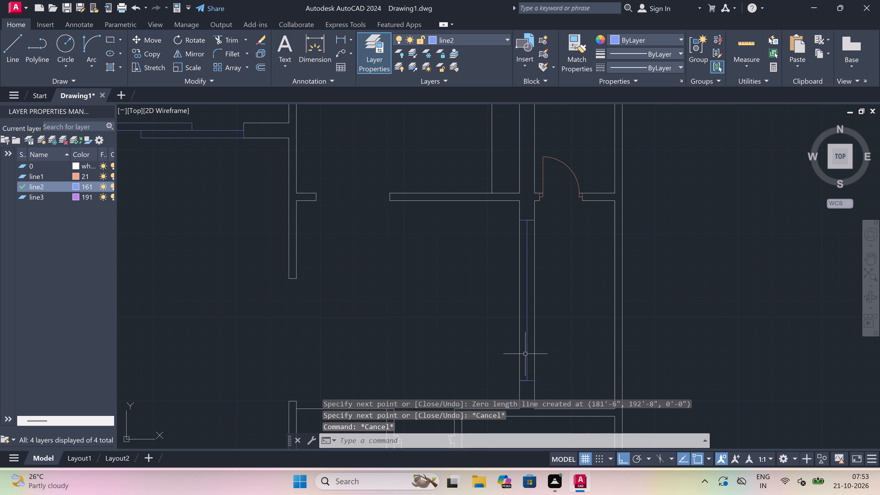
Trim both faces of the vertical wall between the new window's upper and lower end lines.
key("t")
type("r")
key("space")
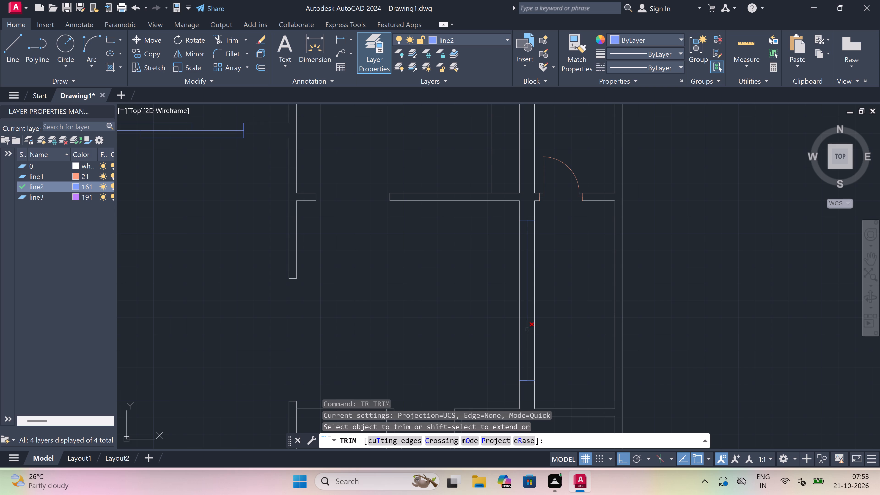
left_click(534, 321)
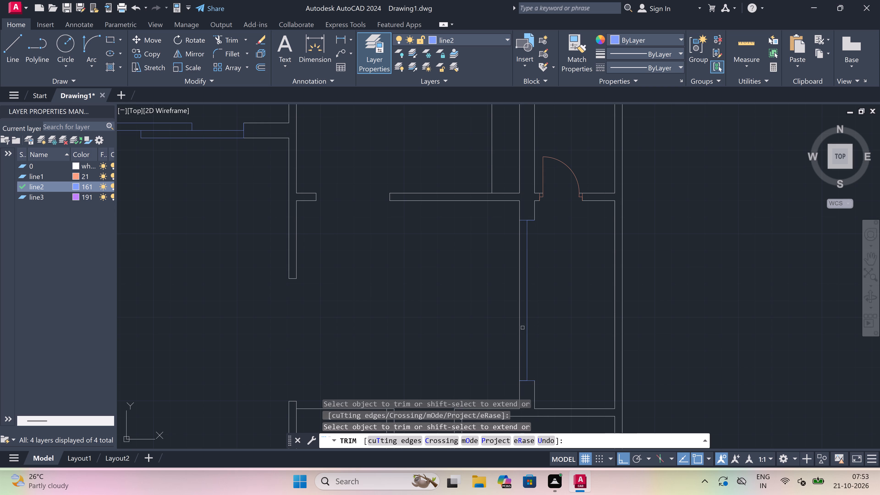
left_click(520, 325)
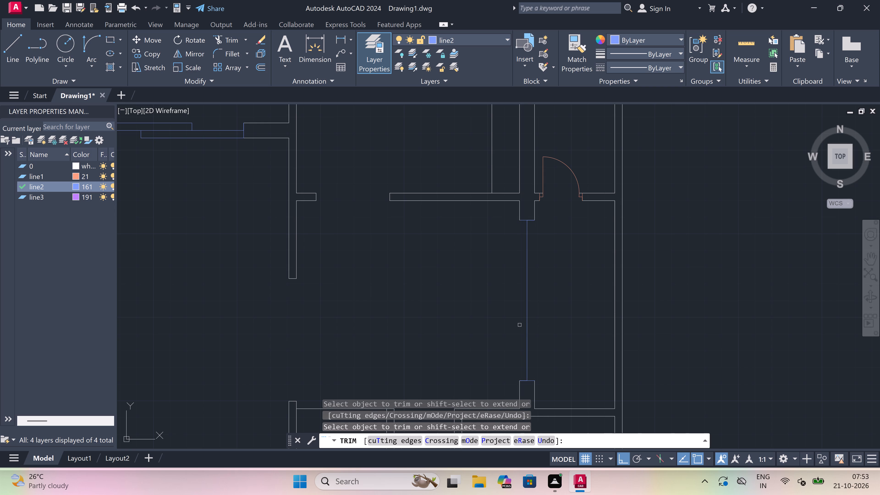
key("Escape")
Draw the left and right face lines of the vertical wall's window between its two end lines.
key("l")
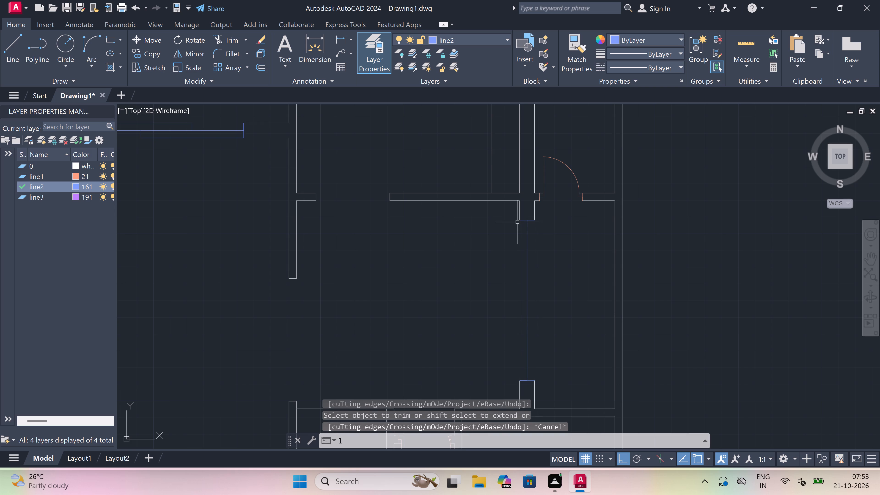
key("space")
left_click(517, 222)
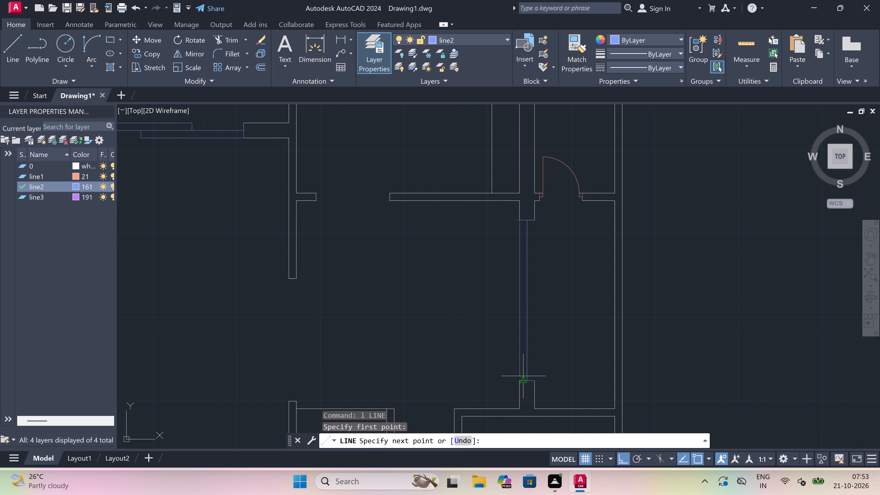
left_click(515, 381)
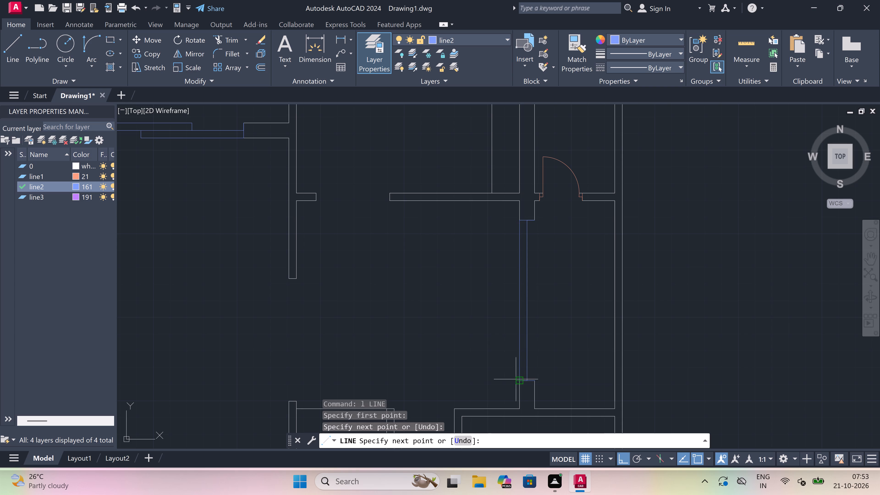
key("Escape")
key("space")
left_click(535, 221)
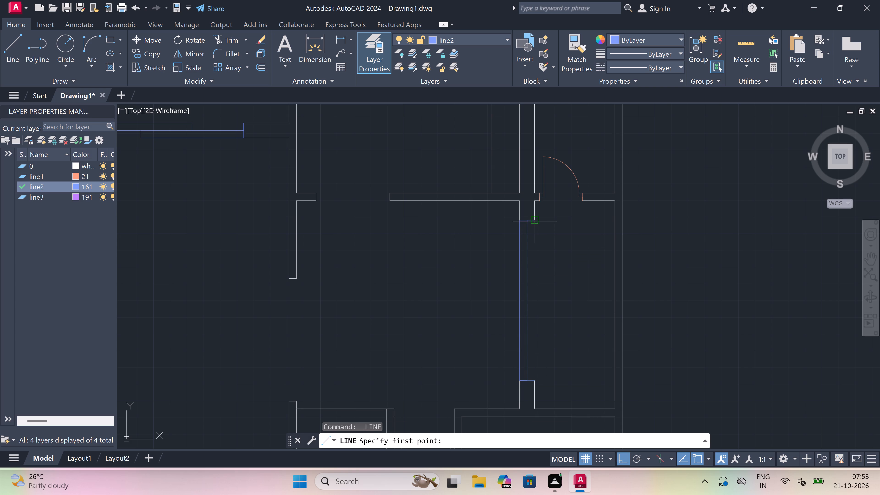
left_click(532, 381)
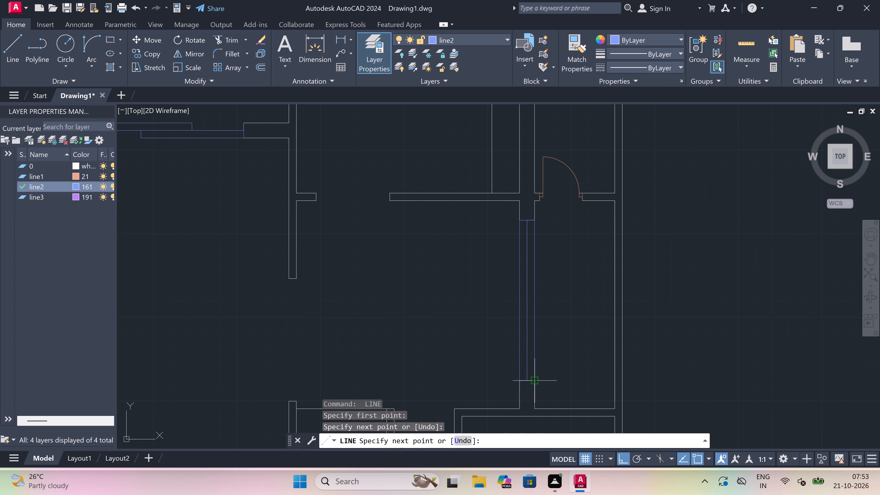
key("Escape")
Draw two short sash lines about a third down the vertical window: centre line to right face, and left face to centre line.
key("space")
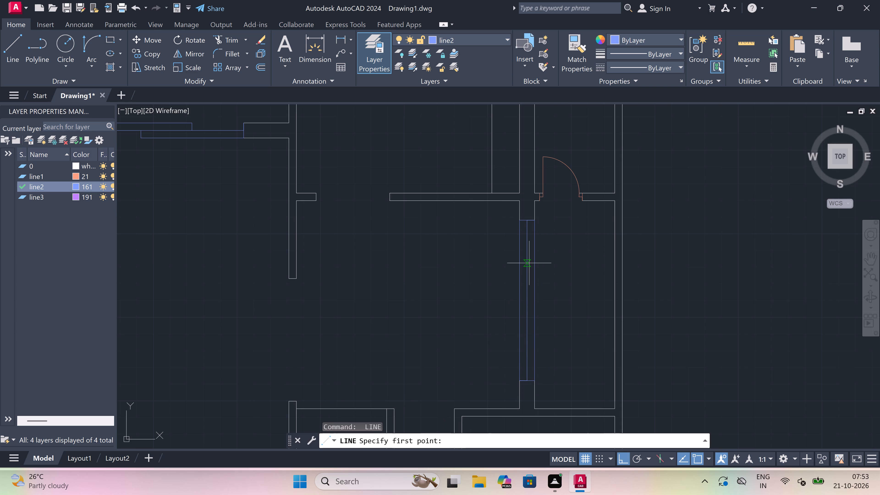
left_click(528, 277)
left_click(535, 275)
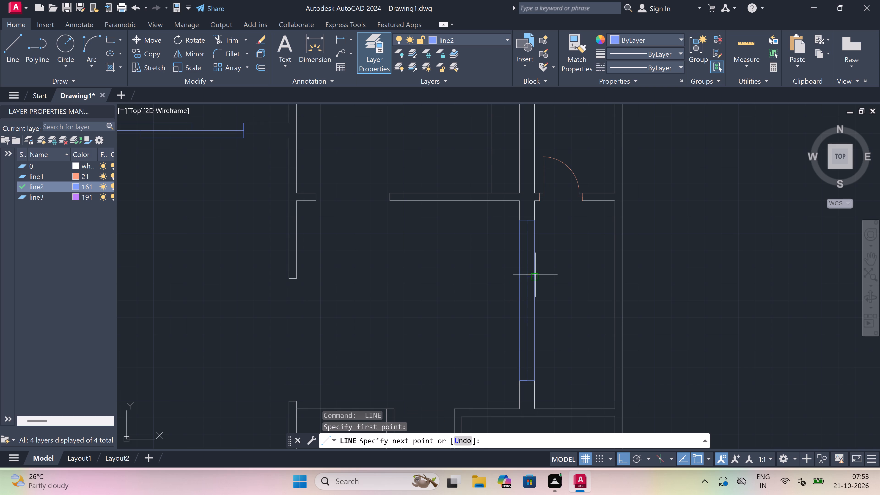
key("Escape")
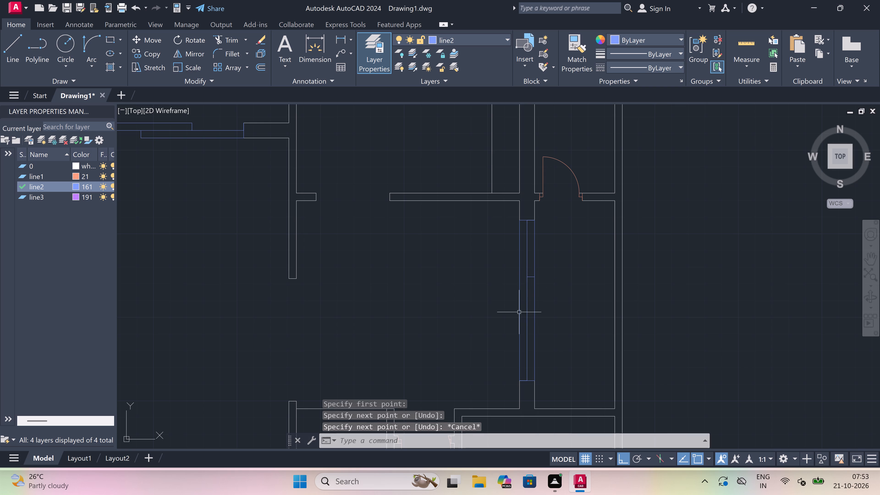
key("space")
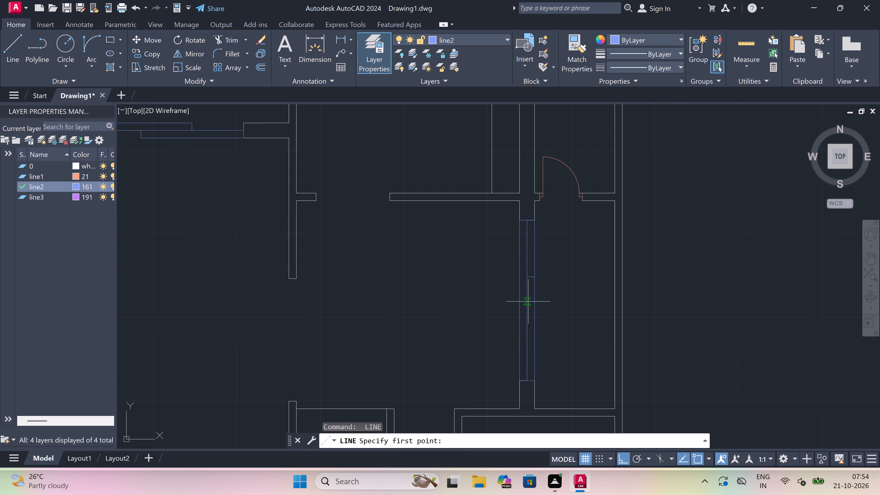
scroll(517, 273, "up", 3)
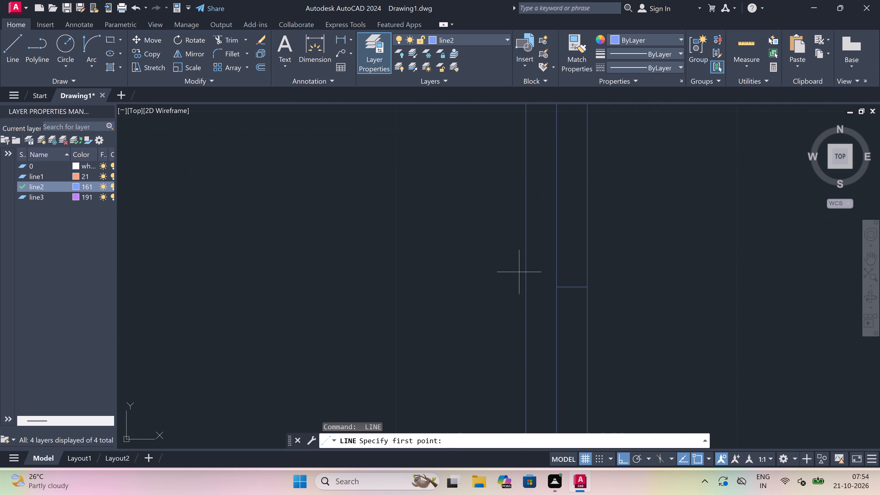
left_click(526, 279)
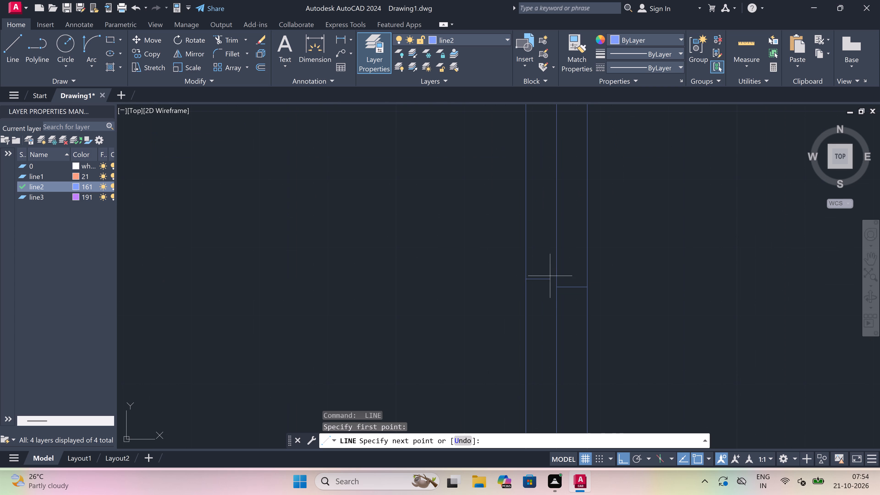
left_click(555, 277)
scroll(546, 273, "down", 5)
scroll(550, 303, "up", 2)
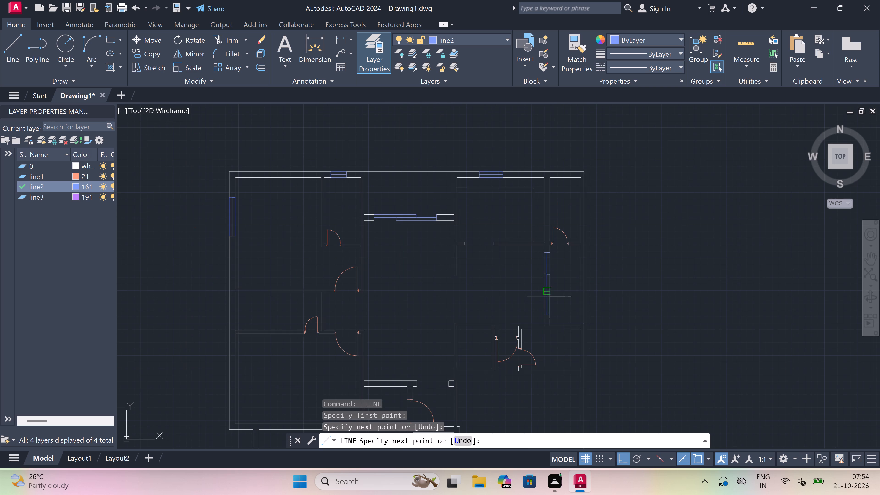
scroll(550, 303, "up", 1)
key("Escape")
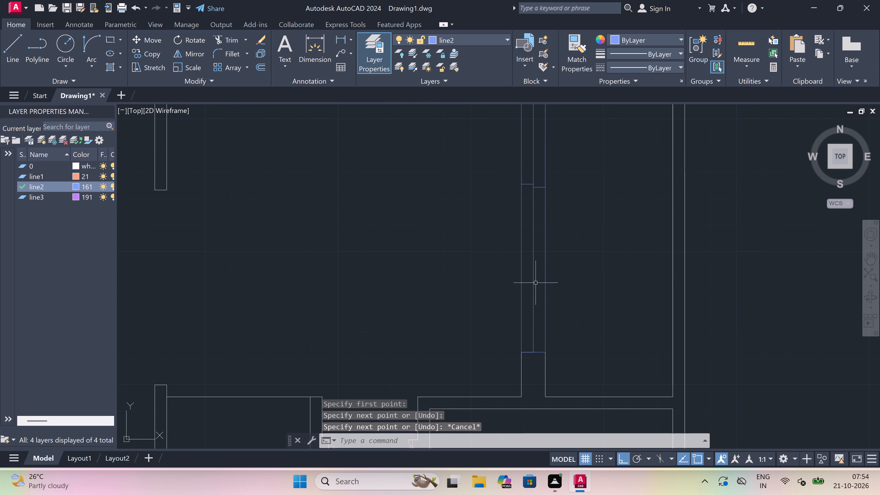
Draw a short sash line from the vertical window's centre line to its right face, about halfway down the window.
key("space")
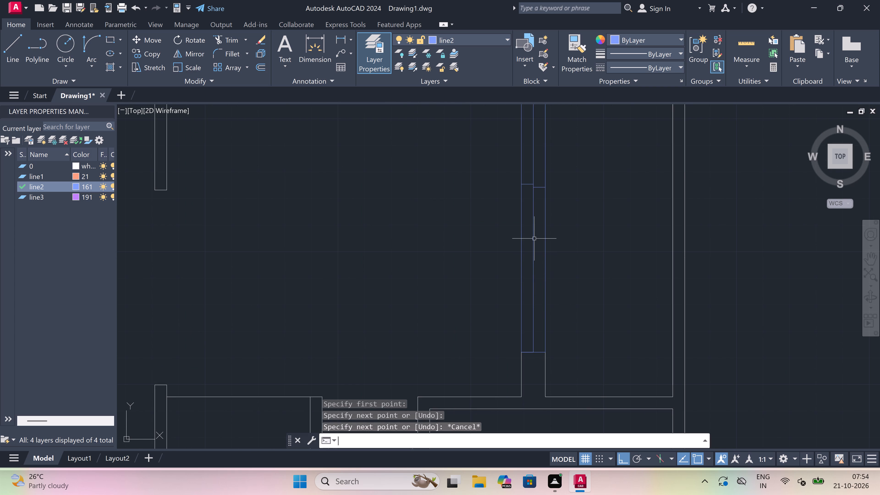
left_click(534, 231)
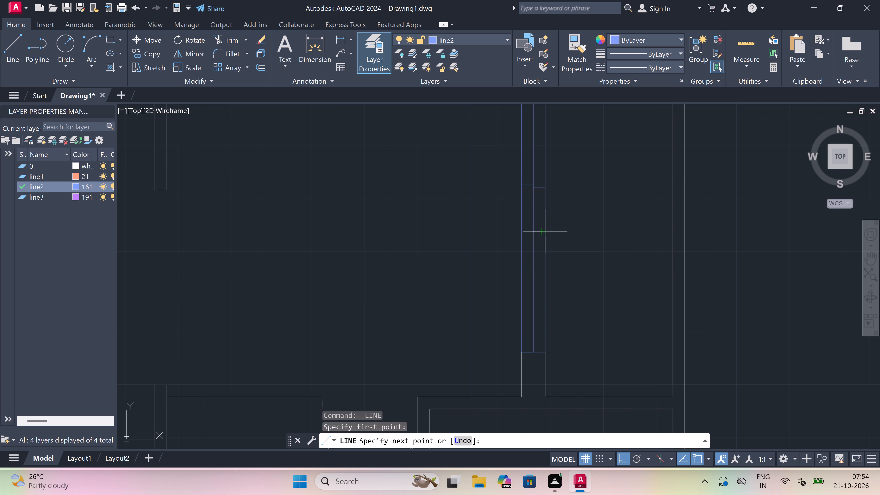
left_click(547, 230)
key("Escape")
Trim the vertical window's left face above its sash line, the upper right-hand sash line, and the right face below the halfway sash line.
type("tr")
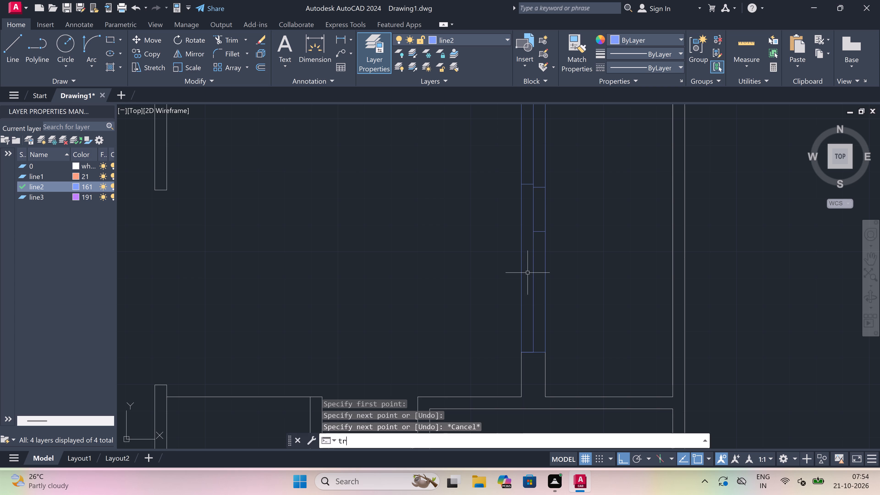
key("space")
scroll(533, 282, "down", 3)
scroll(531, 251, "up", 3)
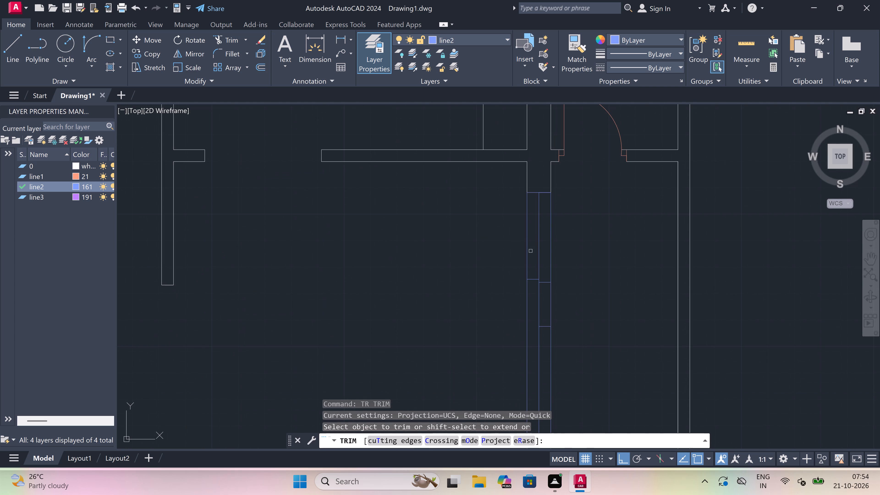
left_click(529, 249)
left_click(515, 251)
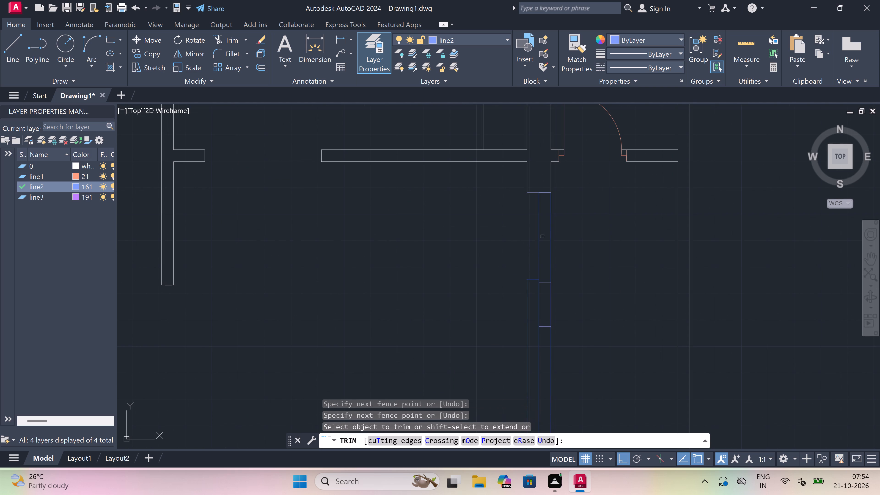
scroll(546, 247, "up", 1)
left_click_drag(547, 248, 548, 250)
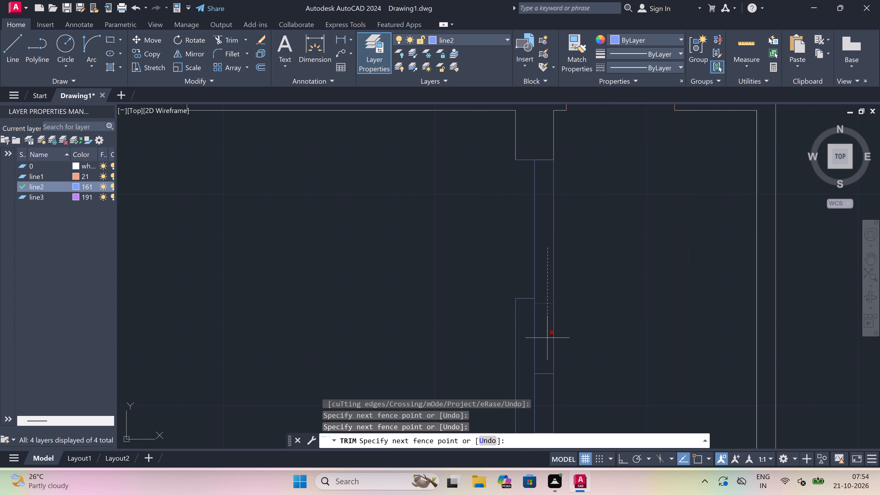
left_click(546, 350)
scroll(542, 290, "down", 4)
scroll(544, 333, "up", 3)
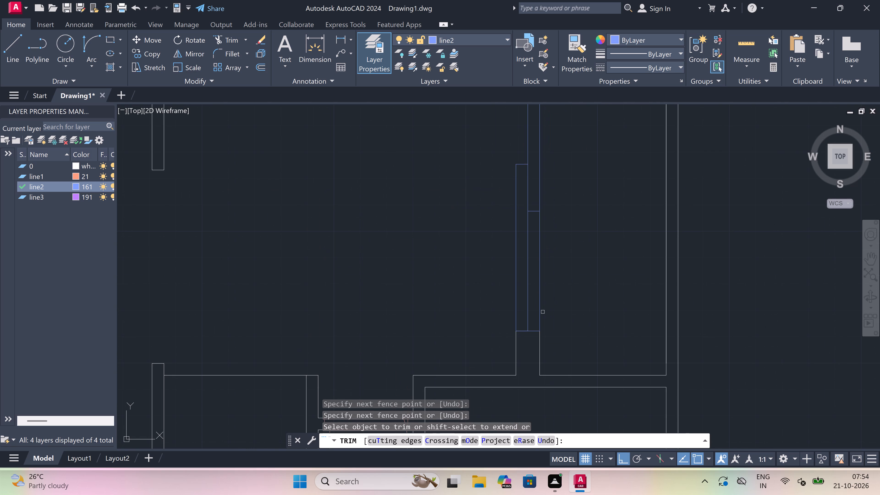
left_click(541, 302)
scroll(541, 302, "down", 3)
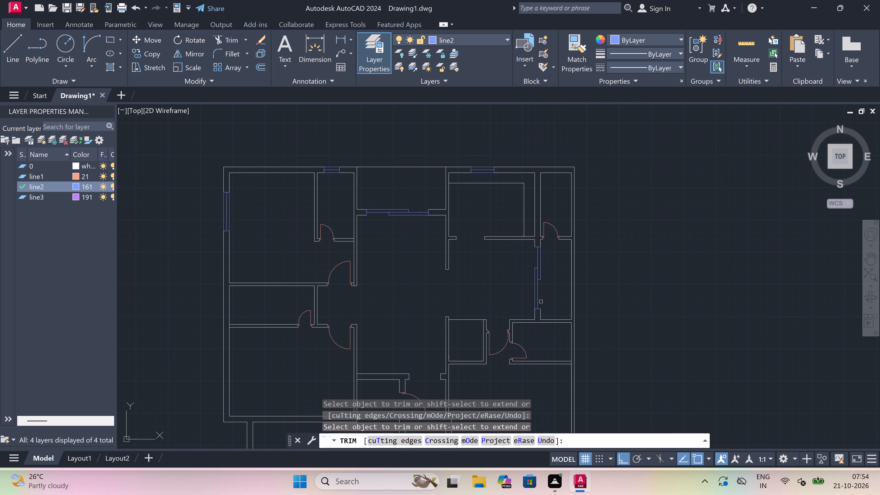
key("Escape")
Start a new line on layer line2 in the upper part of the floor plan.
scroll(507, 274, "down", 2)
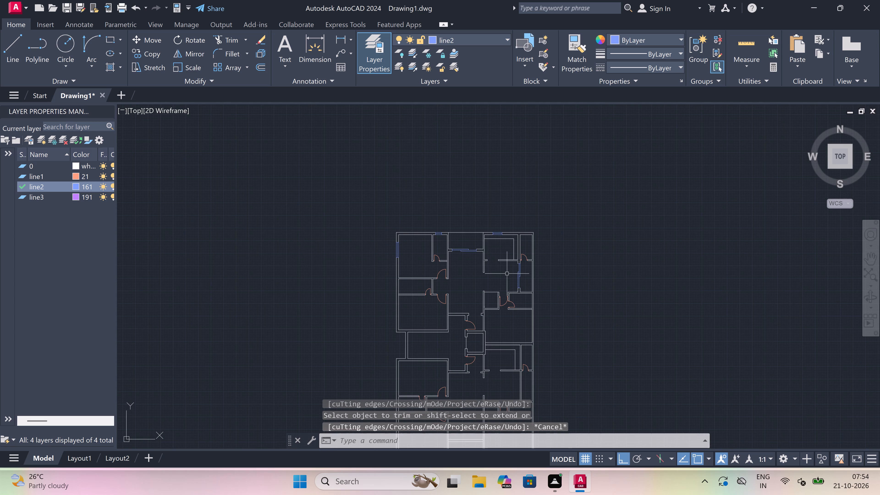
scroll(507, 274, "up", 1)
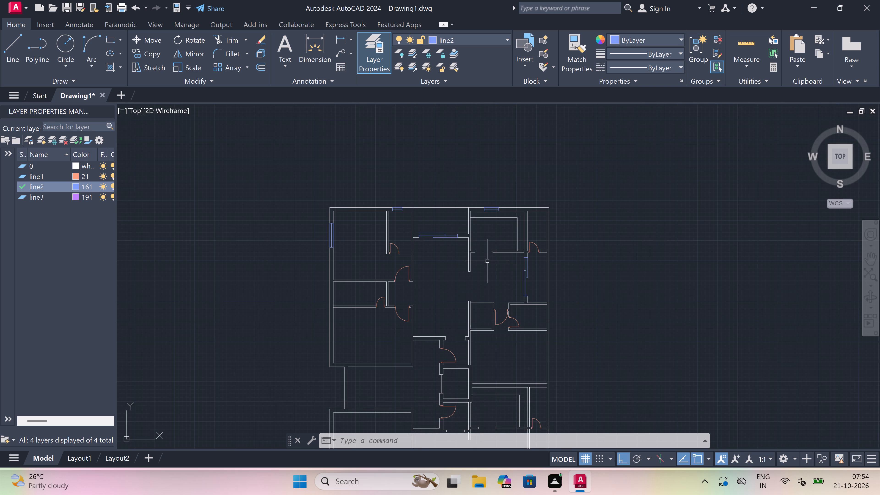
right_click(10, 0)
key("l")
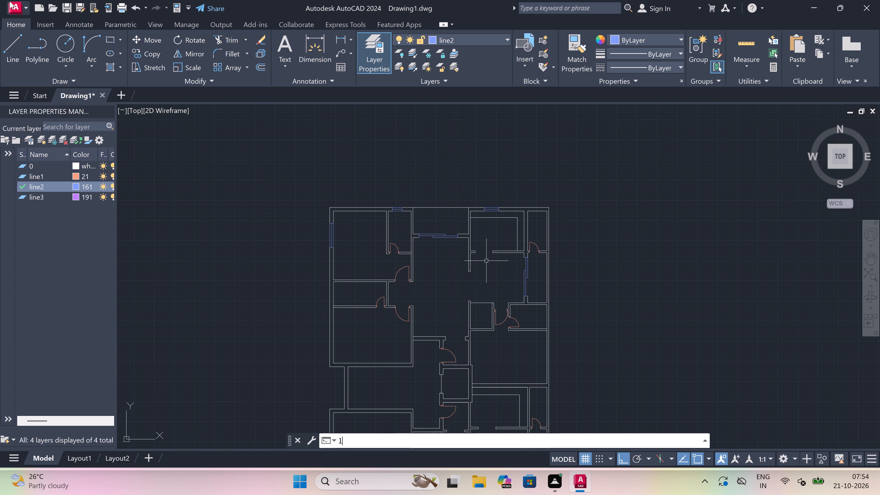
key("space")
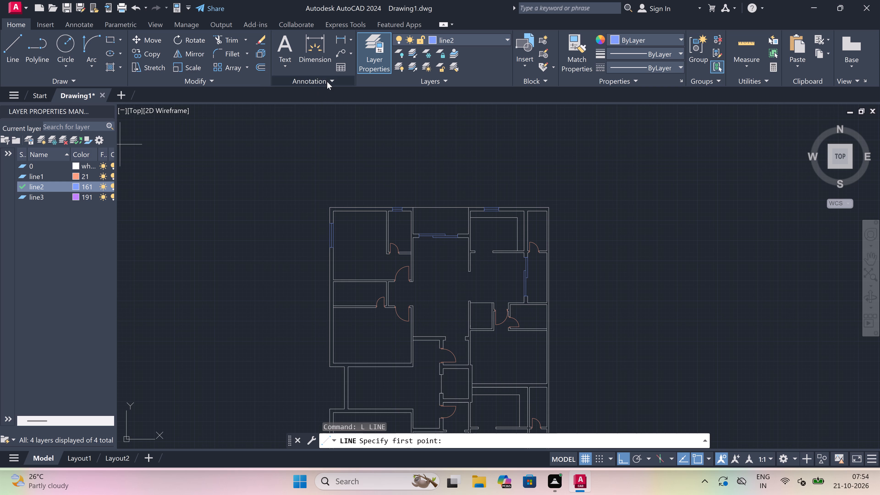
scroll(540, 309, "up", 3)
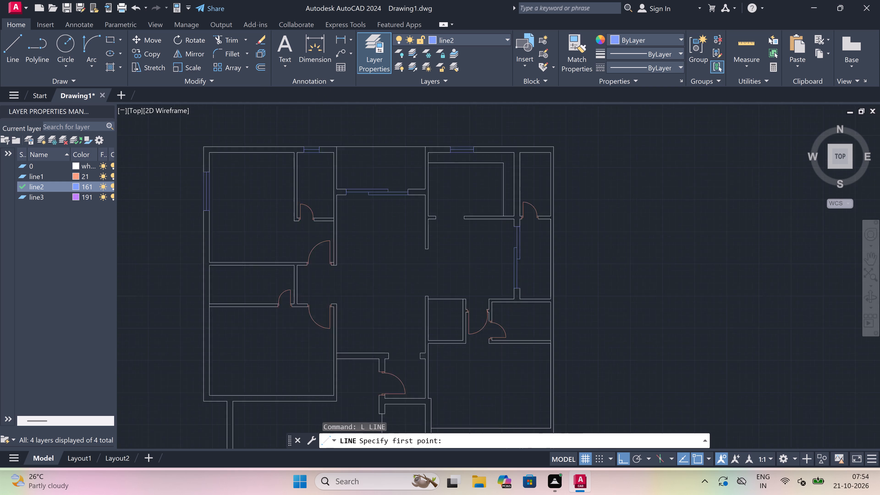
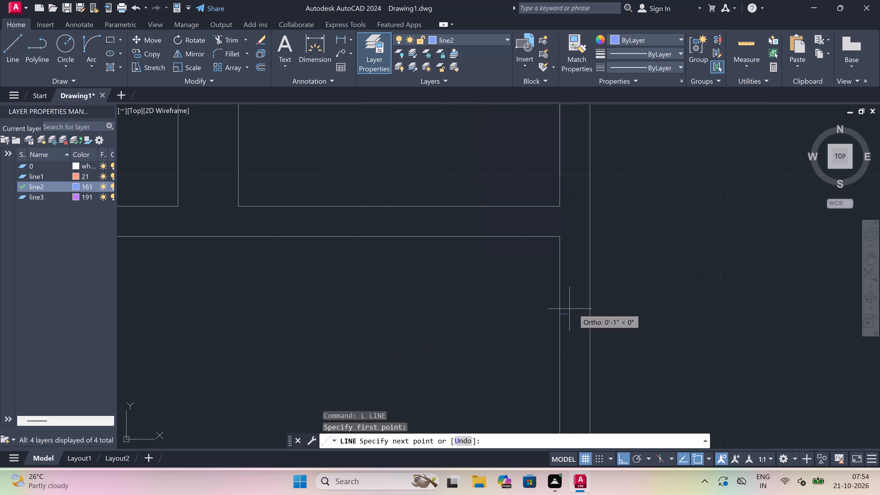
Draw the 2' window's two end lines and centre line across the small room's east exterior wall on layer line2.
left_click(589, 311)
left_click(574, 314)
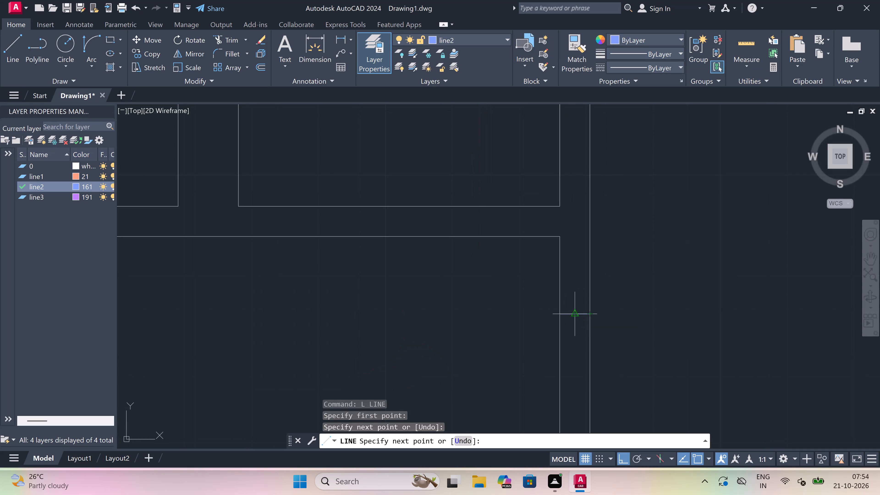
scroll(574, 314, "down", 2)
scroll(574, 352, "up", 1)
scroll(574, 352, "down", 5)
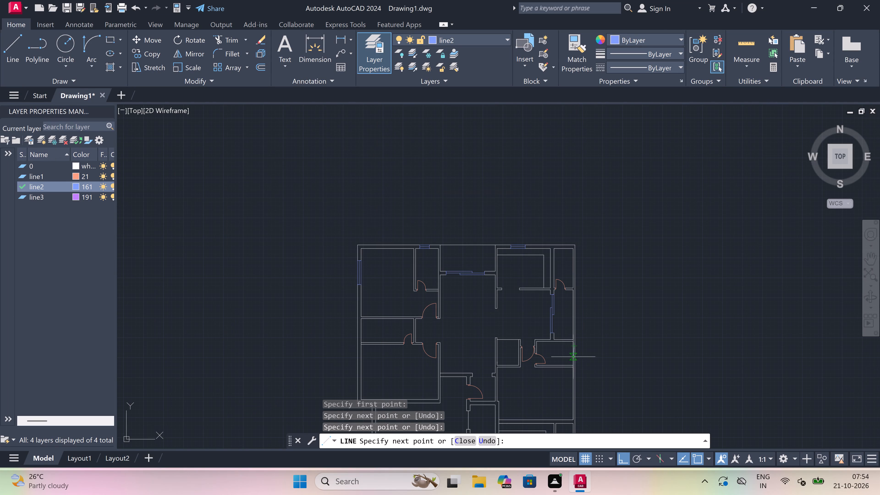
scroll(573, 363, "up", 4)
scroll(575, 275, "up", 2)
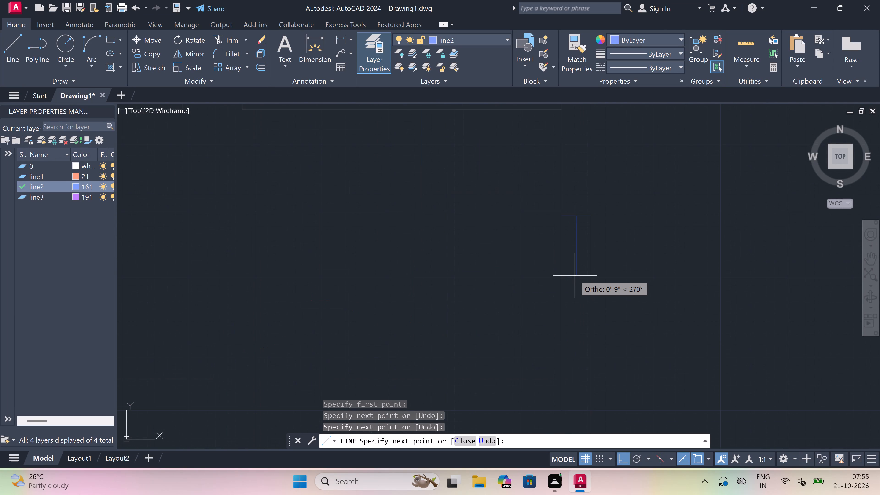
type("2'")
key("space")
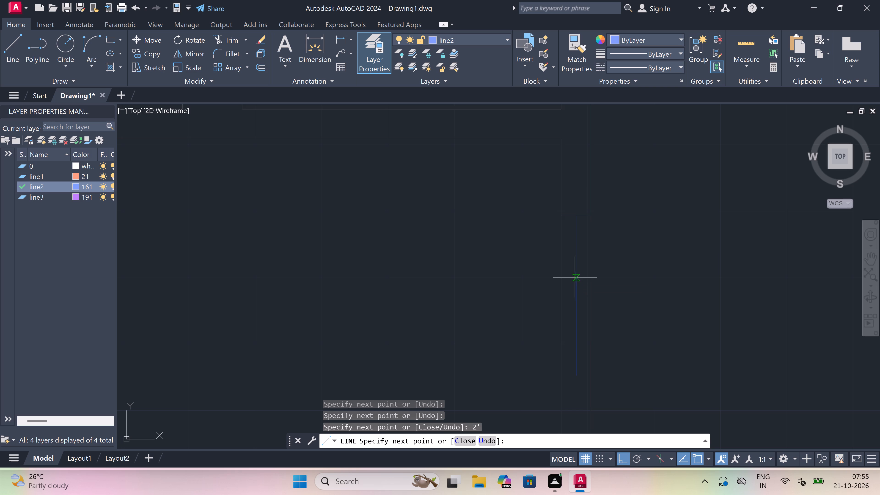
left_click(561, 375)
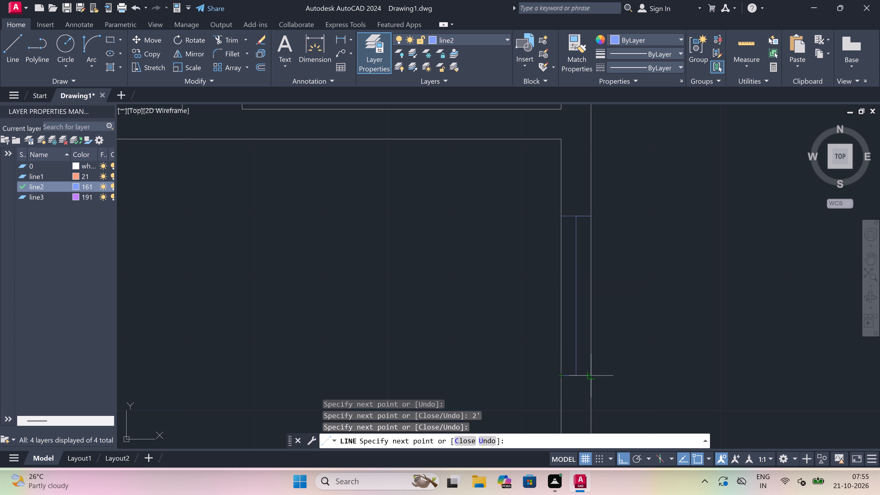
left_click(591, 373)
key("Escape")
Trim both wall lines between the end lines of the 2' window.
key("t")
key("r")
key("space")
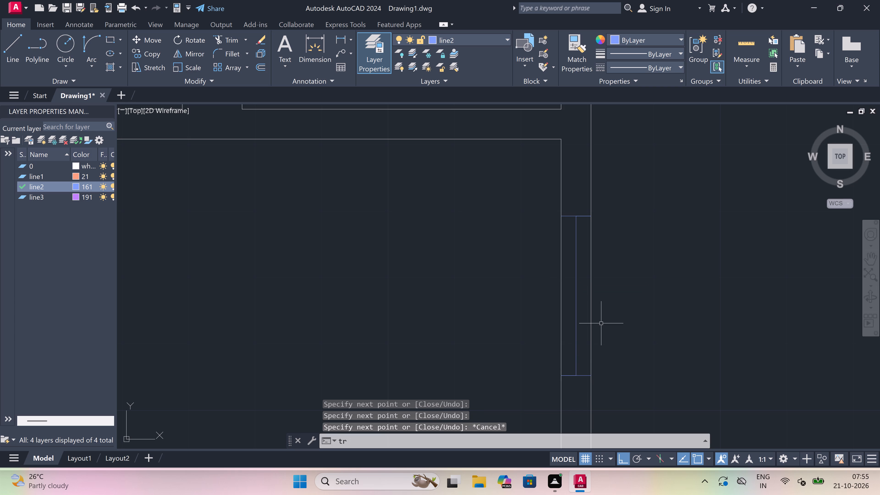
left_click(591, 323)
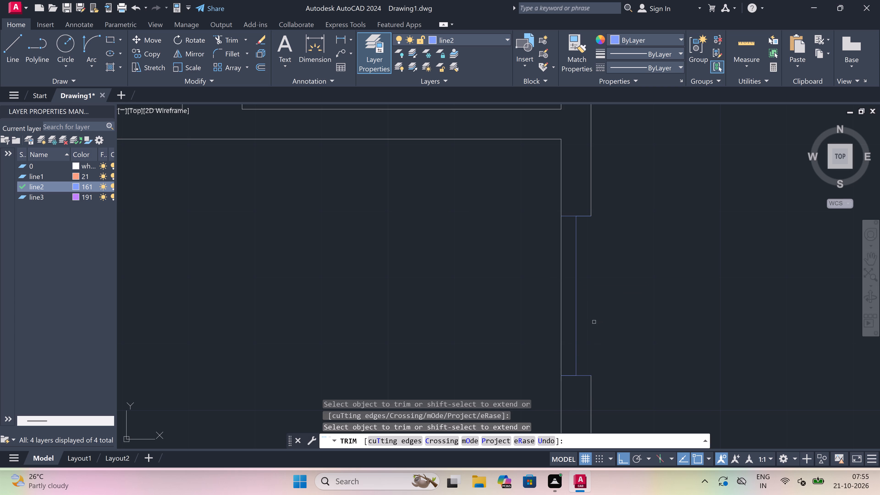
left_click(566, 329)
left_click(544, 331)
key("Escape")
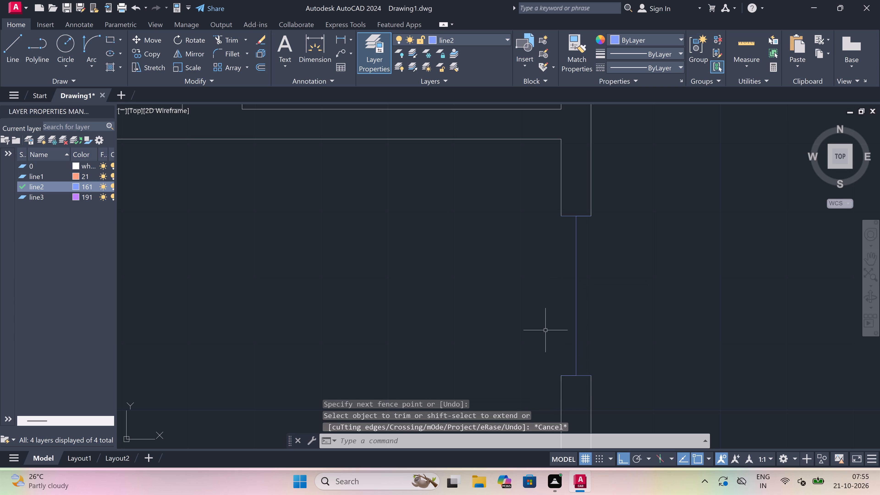
Draw the inner and outer face lines of the 2' window between the corners of the wall opening.
key("l")
key("space")
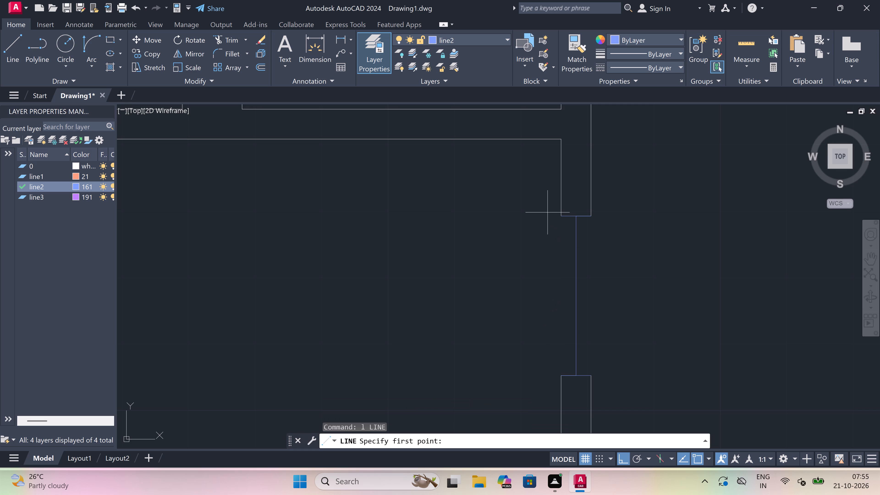
double_click(560, 219)
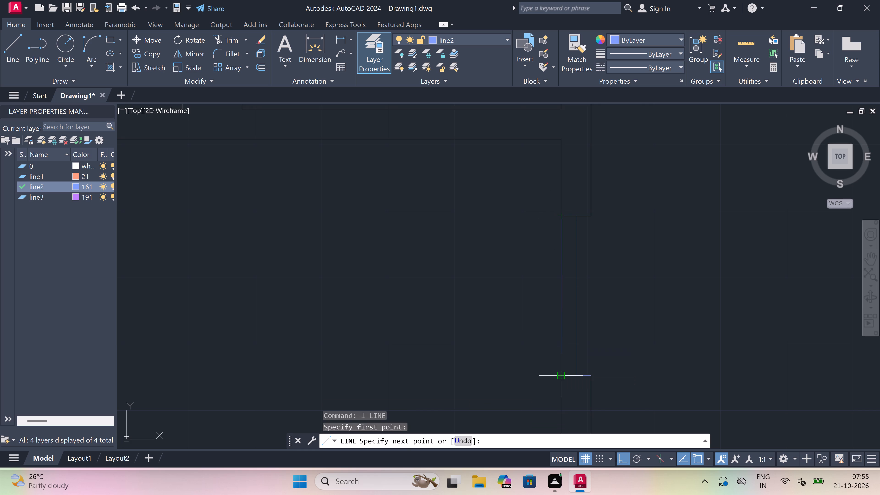
left_click(562, 377)
key("Escape")
key("space")
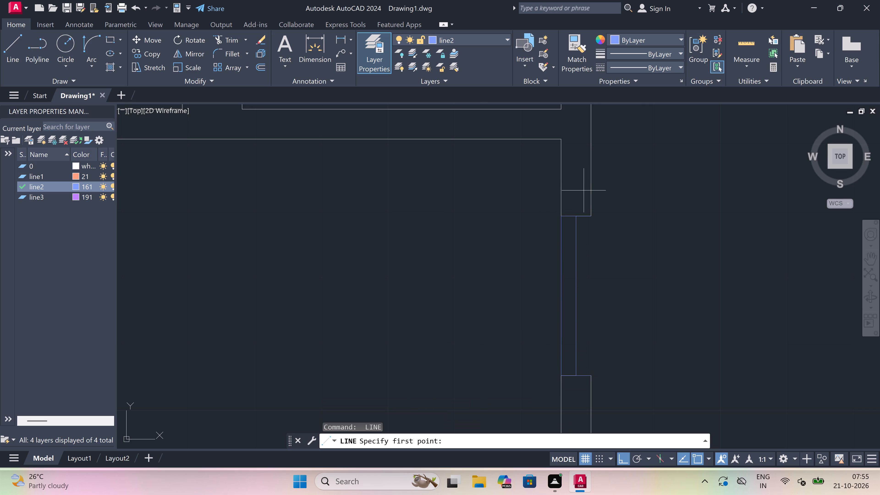
left_click(594, 217)
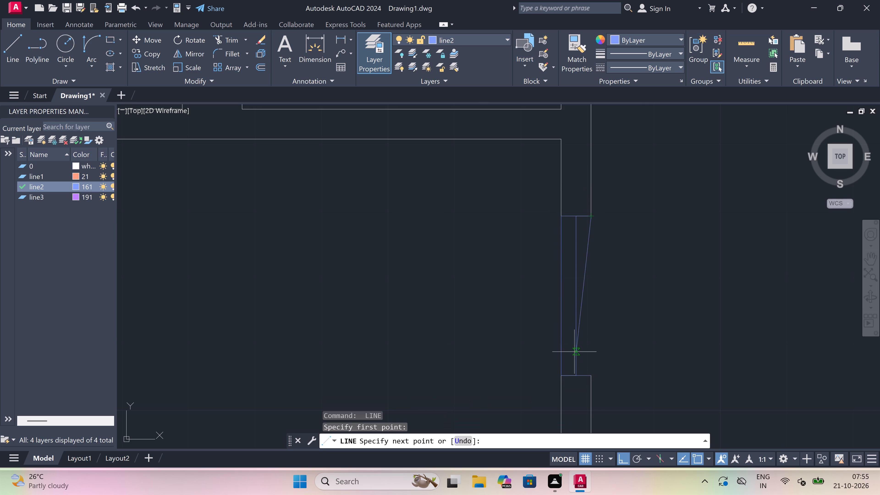
left_click(590, 376)
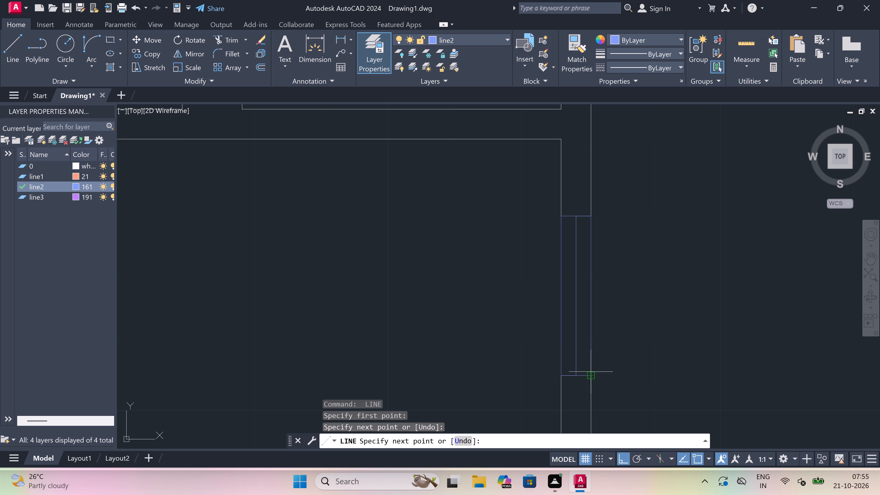
key("Escape")
Draw a 5' window's end lines and centre line across the east exterior wall of the larger room just south.
scroll(517, 224, "down", 5)
key("space")
scroll(519, 294, "up", 1)
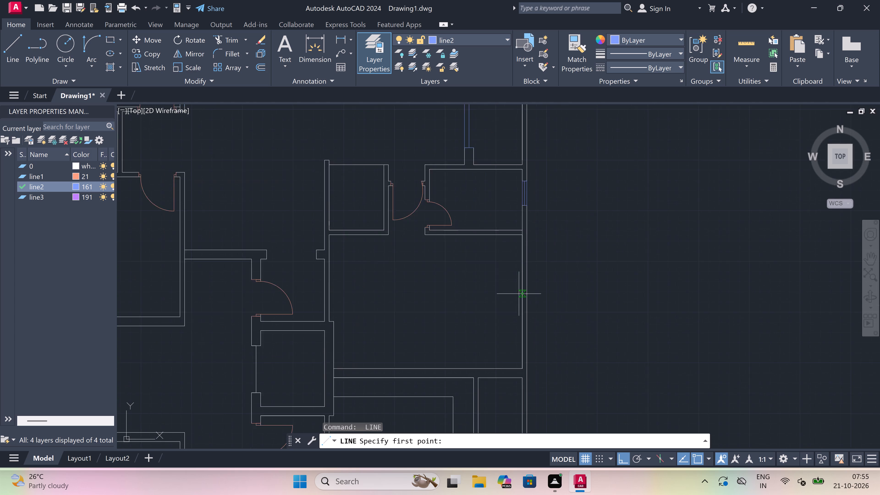
scroll(519, 294, "up", 1)
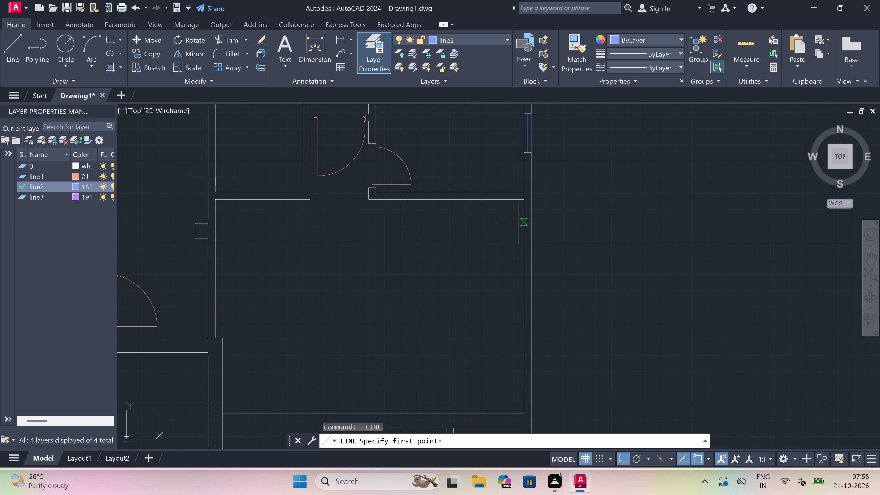
scroll(523, 242, "up", 2)
left_click(524, 241)
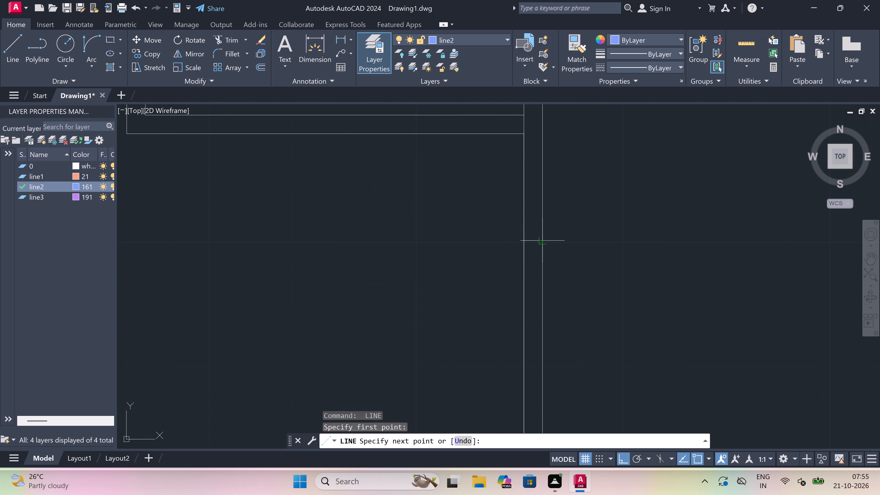
left_click(542, 237)
scroll(535, 241, "up", 4)
left_click(522, 237)
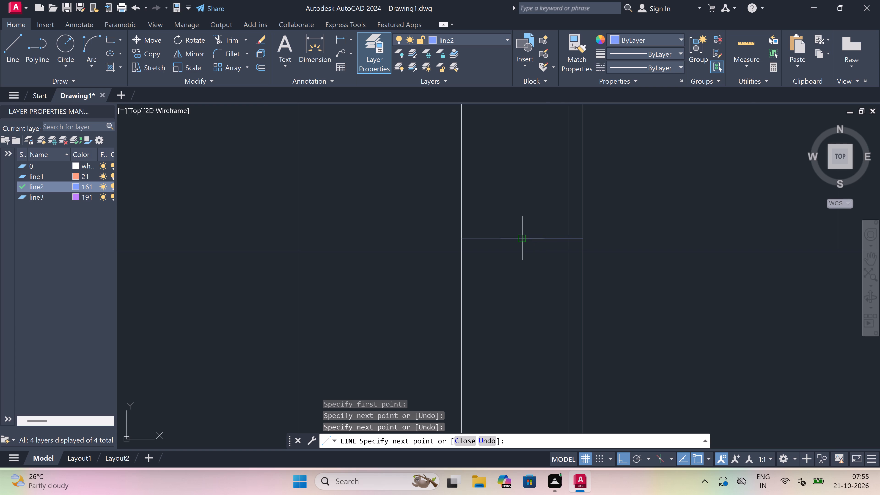
scroll(522, 237, "down", 4)
key("5")
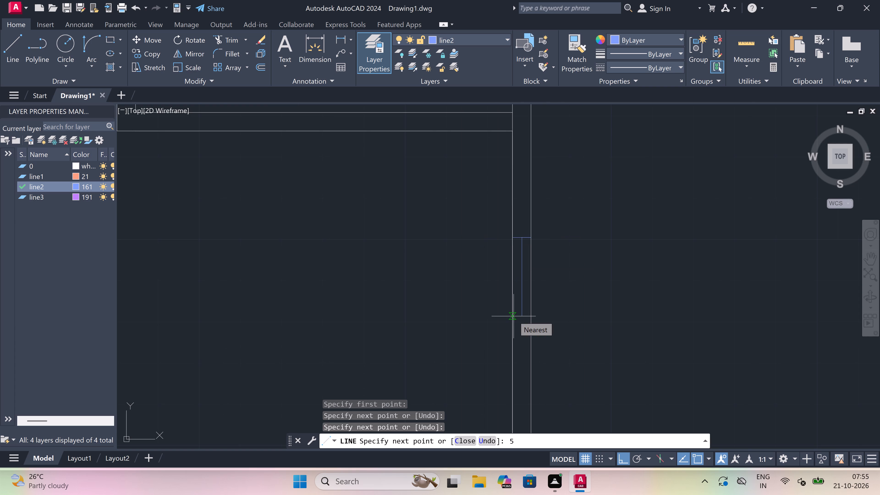
key("apostrophe")
key("space")
scroll(514, 315, "down", 3)
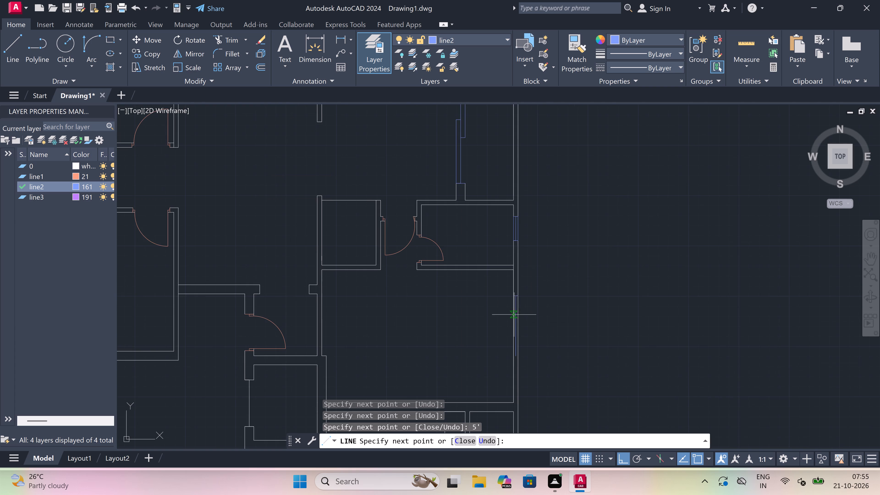
scroll(502, 352, "up", 1)
scroll(528, 358, "up", 4)
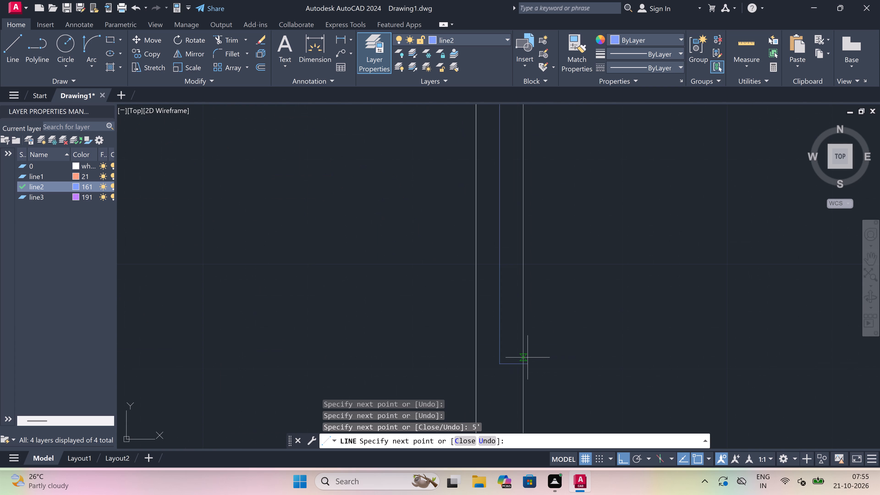
left_click(526, 365)
scroll(492, 370, "up", 3)
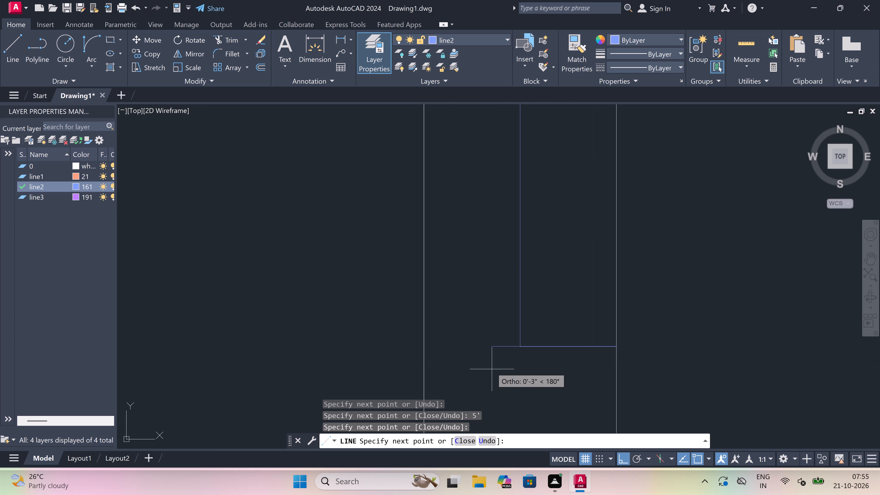
left_click(421, 344)
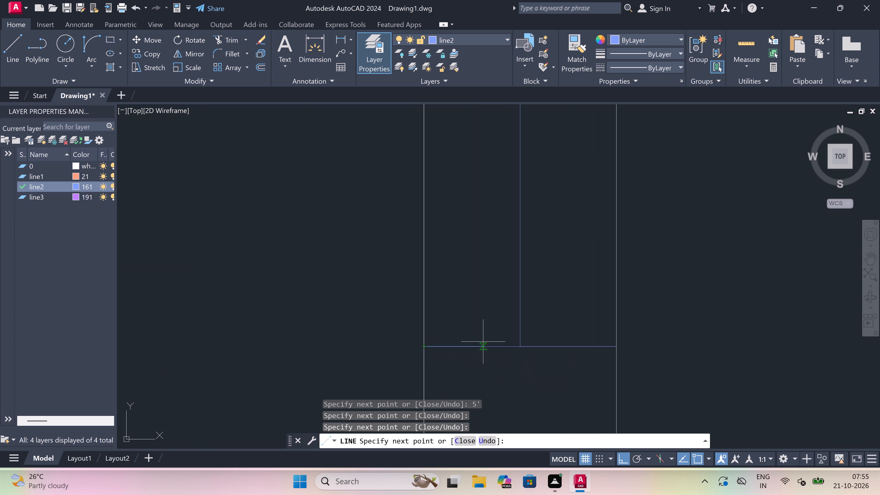
key("Escape")
Trim both wall lines between the end lines of the 5' window.
scroll(480, 348, "down", 8)
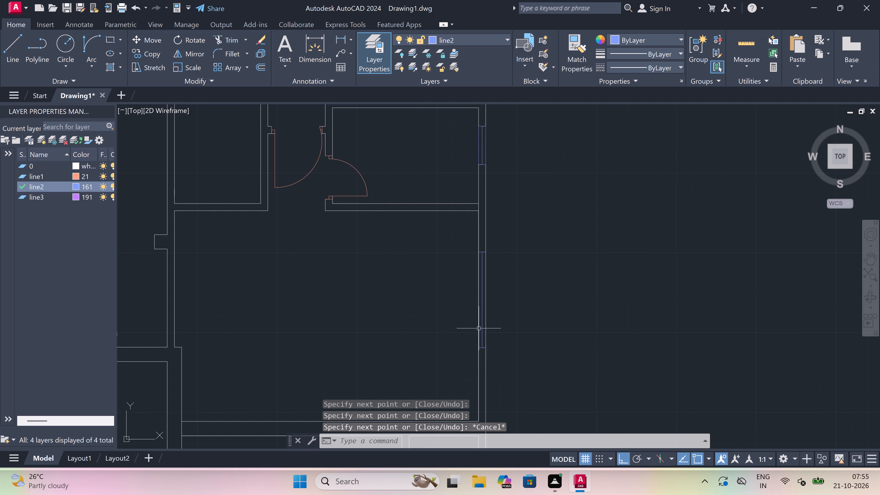
scroll(479, 301, "up", 1)
type("tr")
key("space")
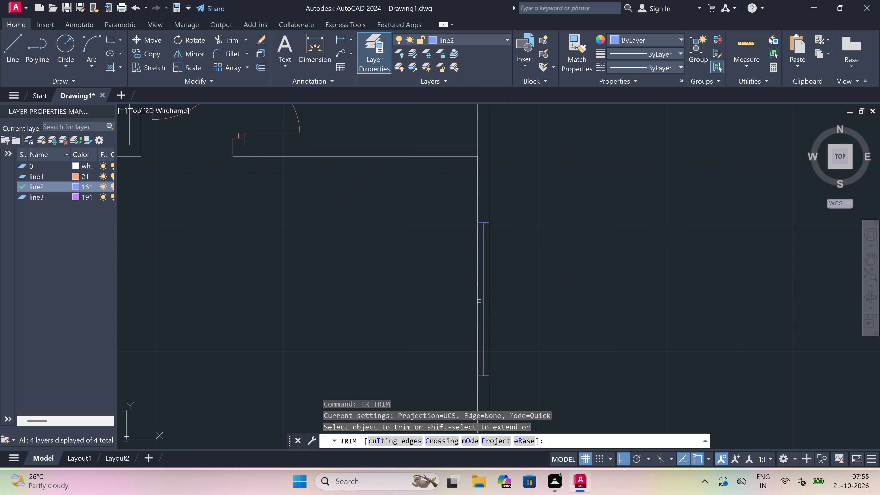
left_click(490, 294)
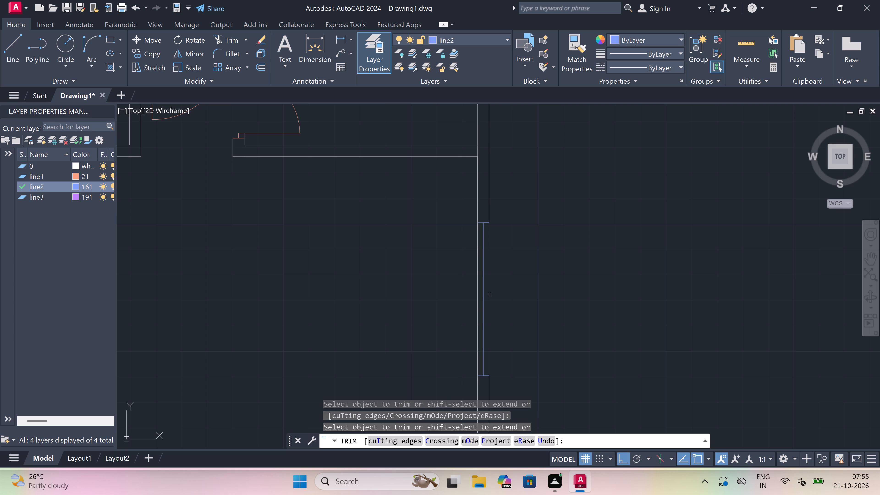
left_click(478, 301)
left_click(478, 301)
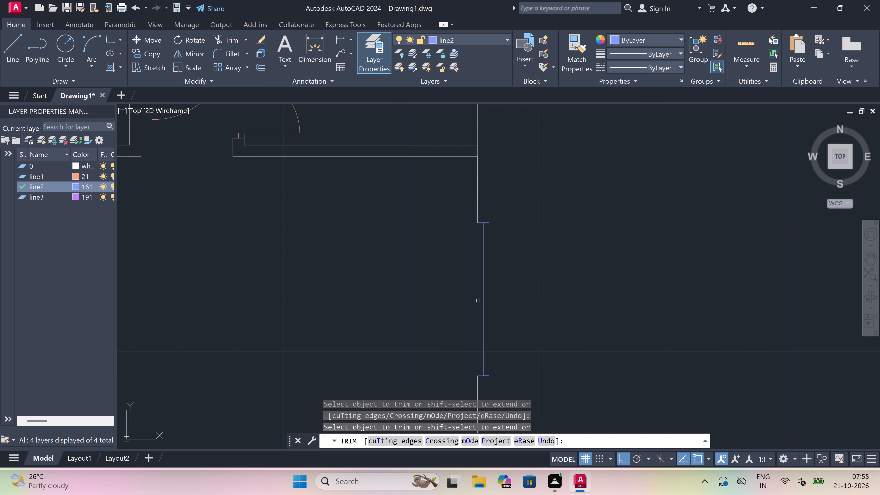
key("Escape")
Draw the inner and outer face lines of the 5' window between the corners of the wall opening.
key("l")
key("space")
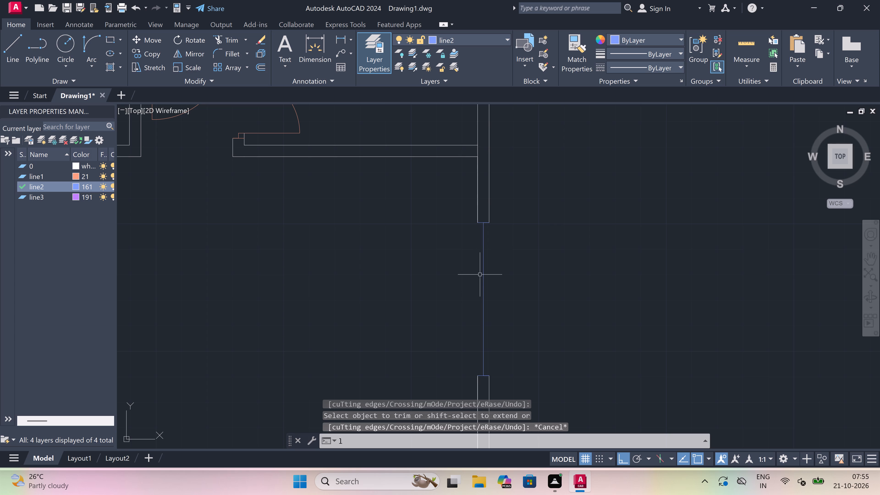
left_click_drag(475, 219, 475, 224)
left_click(477, 374)
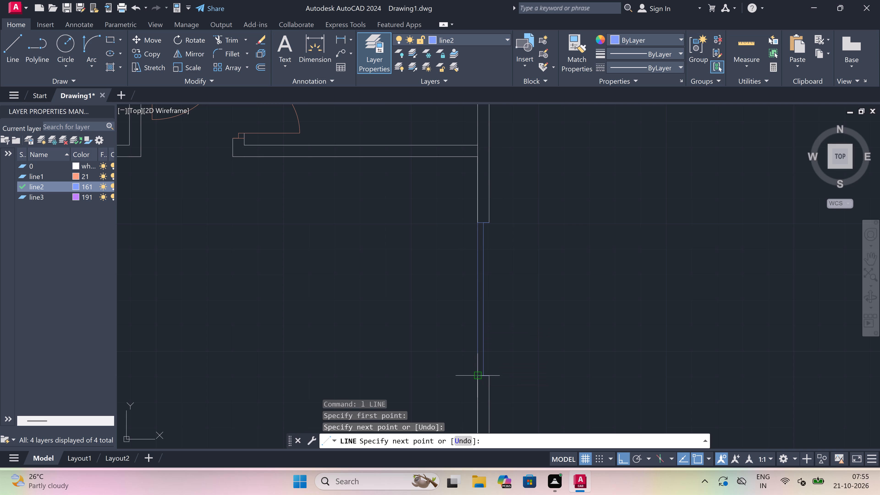
key("Escape")
key("space")
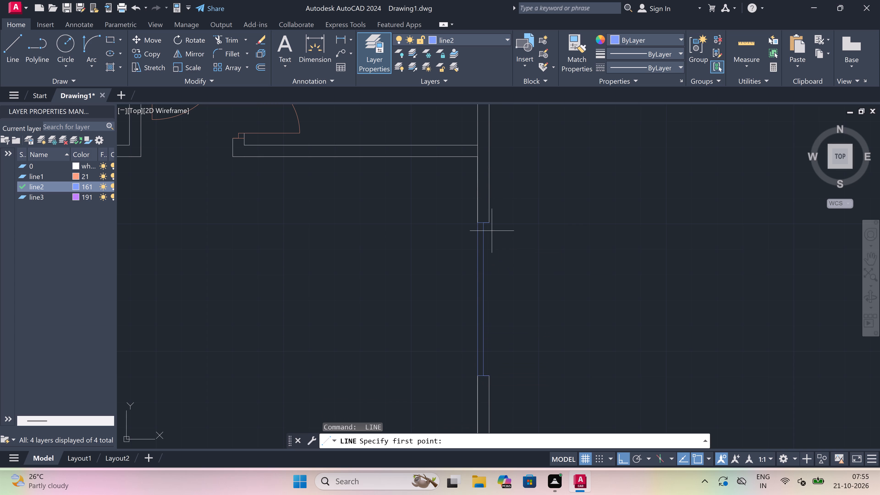
left_click(490, 223)
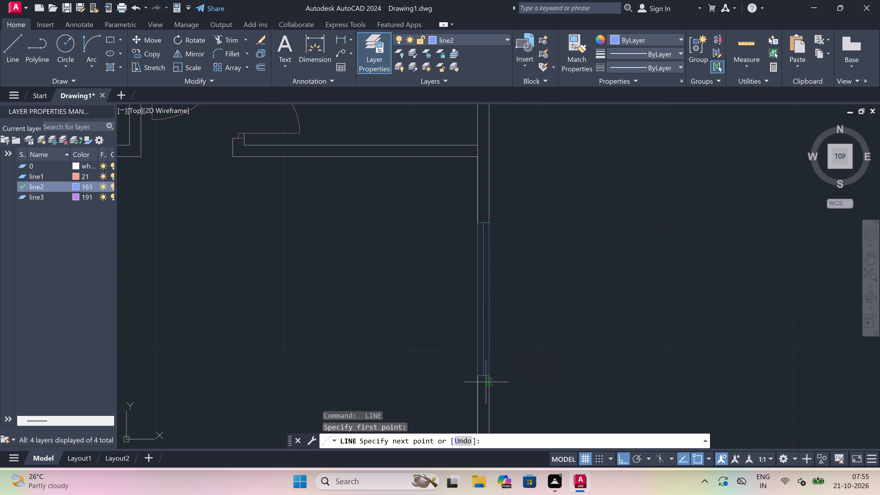
scroll(491, 376, "up", 3)
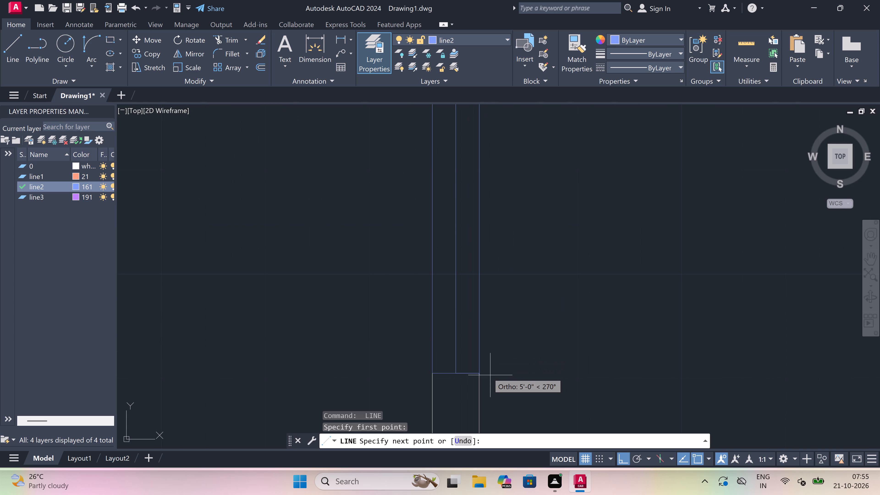
left_click(483, 375)
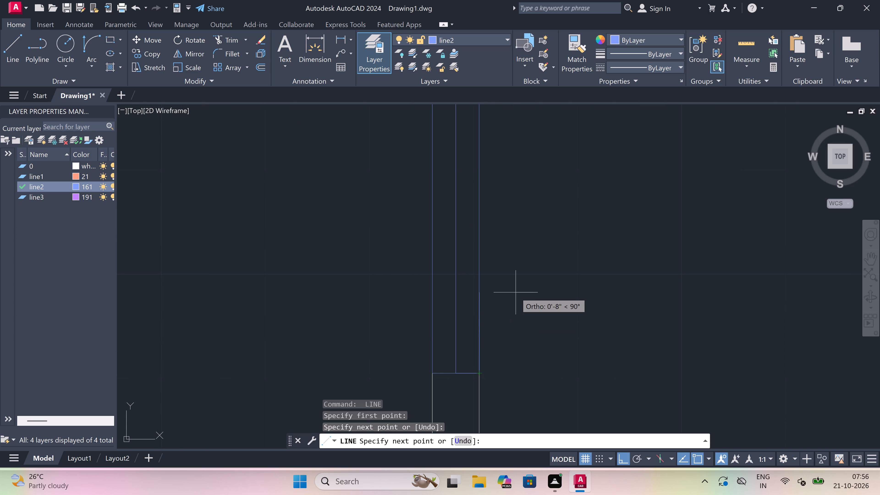
key("Escape")
Draw an end line across the interior wall west of the narrow southeast room and continue from its midpoint for another window.
scroll(495, 242, "down", 7)
scroll(484, 287, "up", 3)
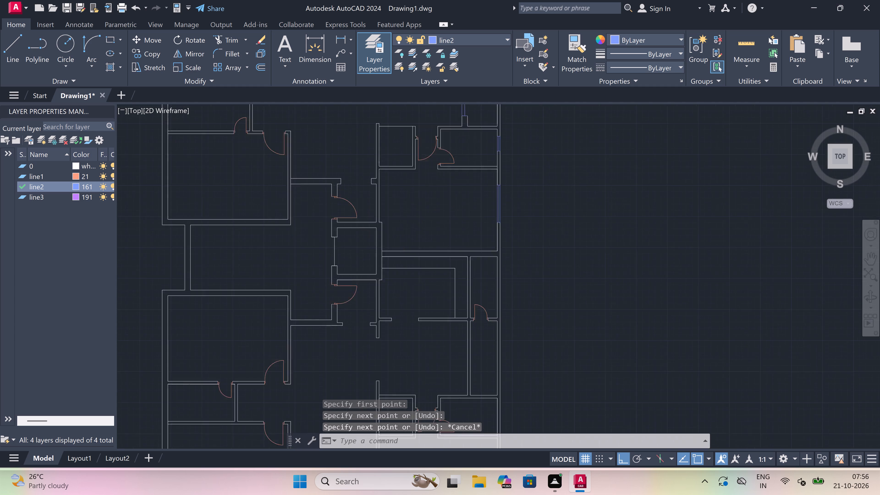
scroll(459, 277, "down", 3)
scroll(427, 270, "up", 1)
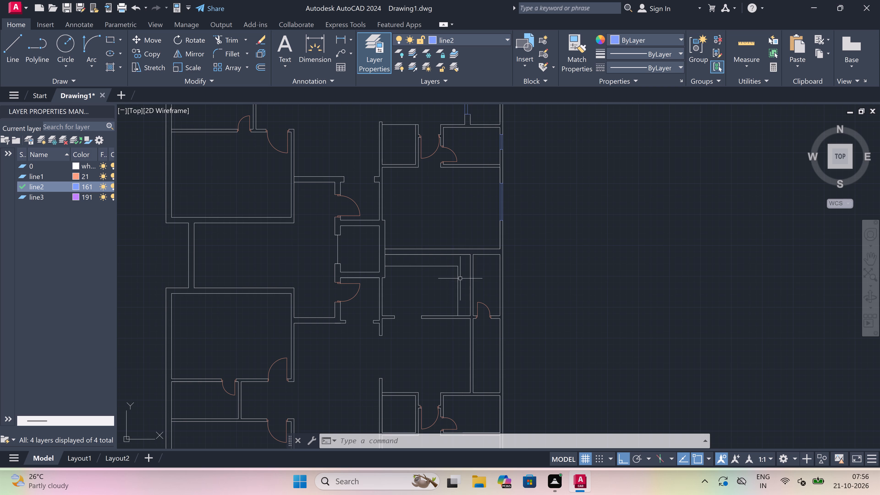
scroll(497, 262, "down", 3)
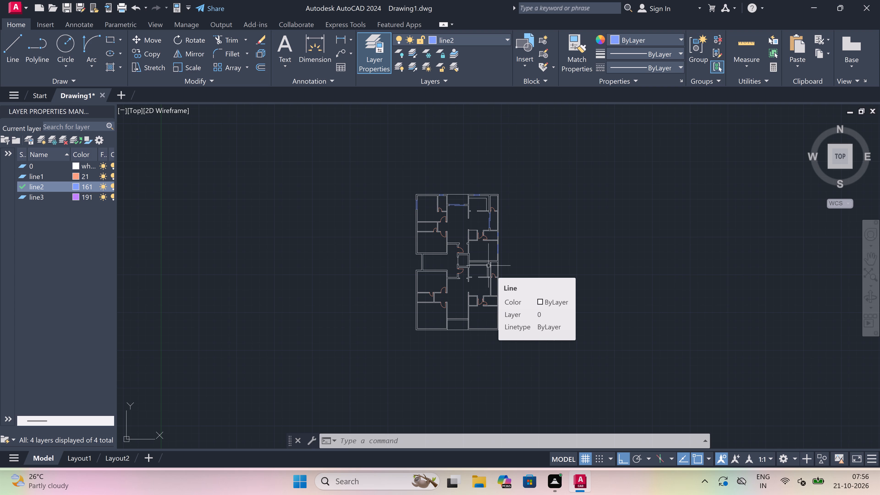
scroll(484, 268, "up", 6)
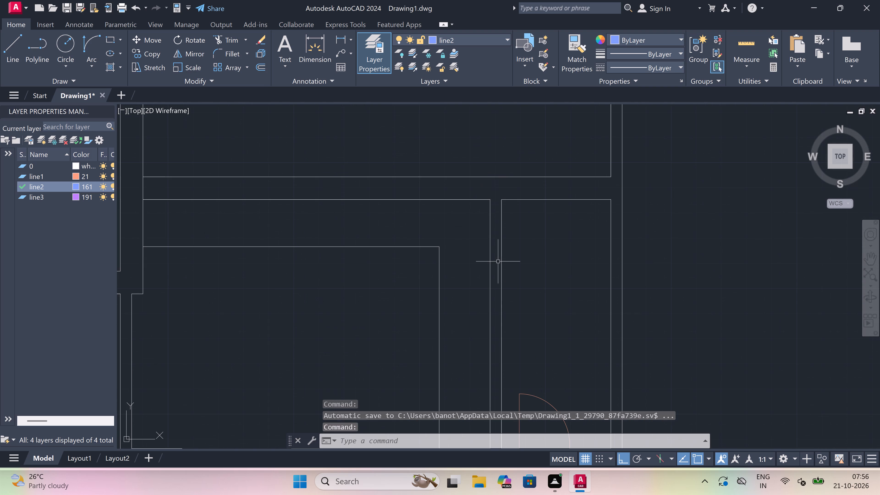
key("space")
left_click(491, 249)
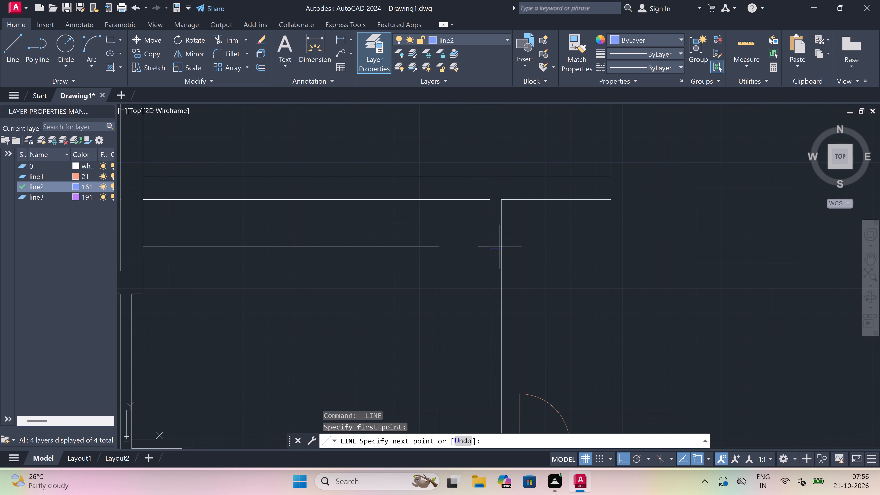
left_click(500, 246)
left_click_drag(497, 248, 499, 250)
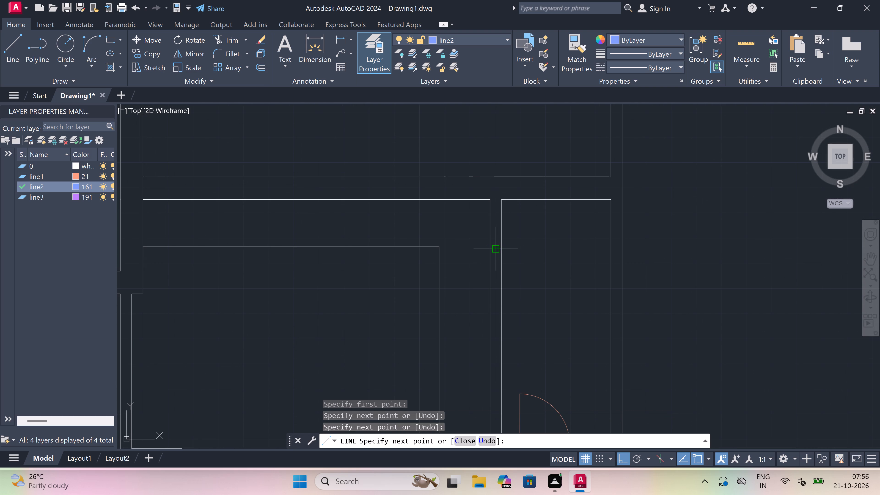
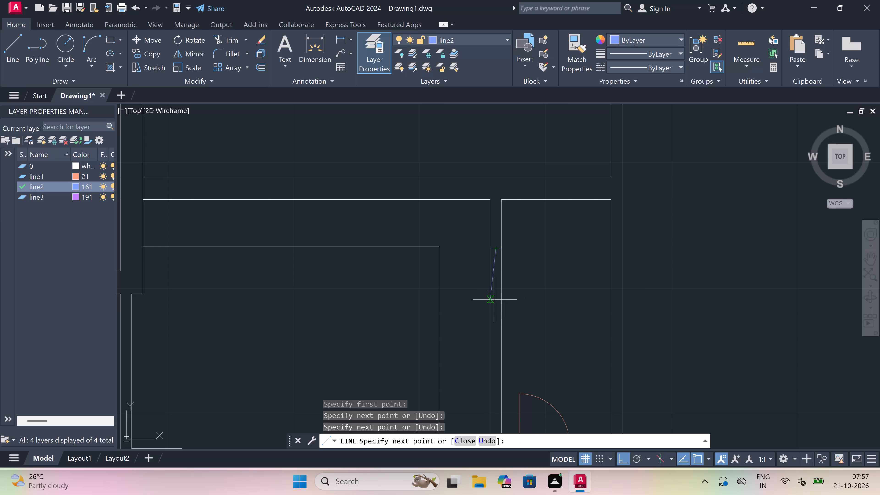
Extend the window's centre line 3' south from the midpoint and close it with an end line across the interior wall.
type("3'")
key("space")
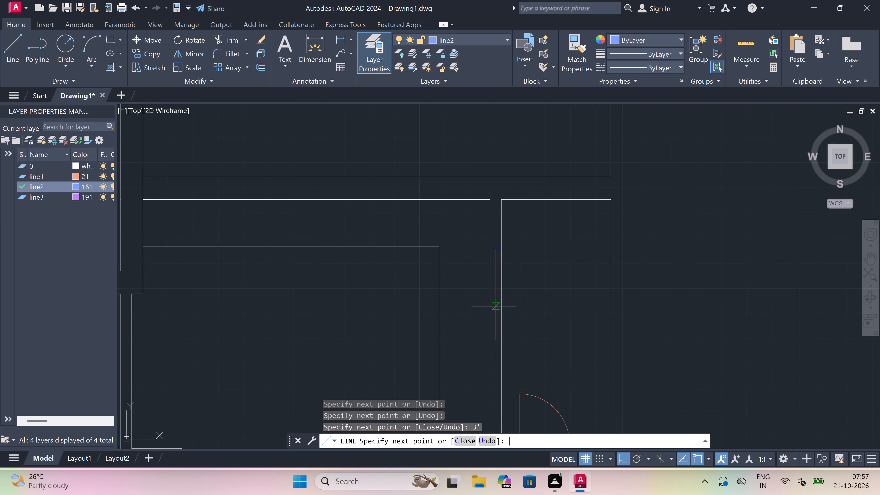
left_click(492, 336)
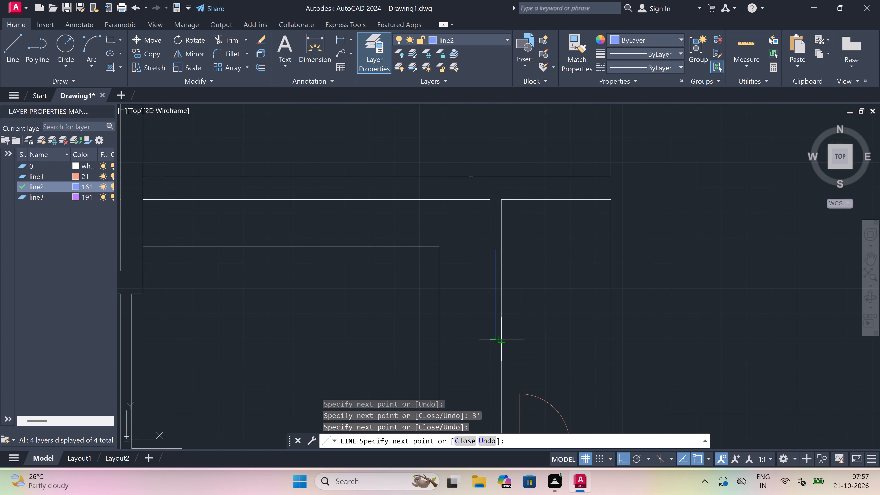
left_click(503, 340)
key("Escape")
Trim both interior wall lines between the end lines of the 3' window.
type("tr")
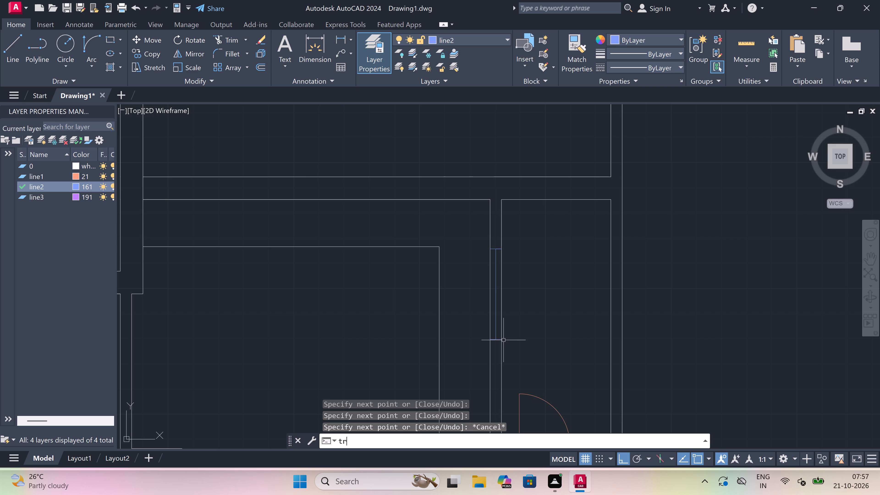
key("space")
left_click(502, 315)
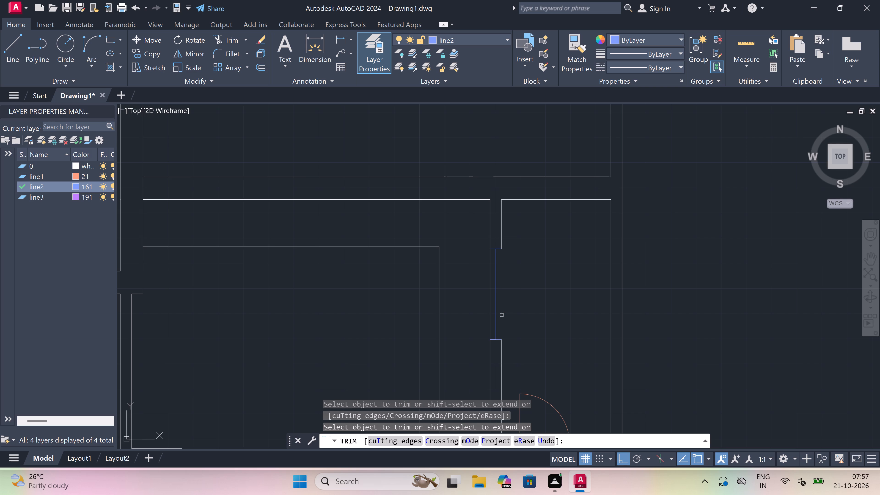
left_click(489, 314)
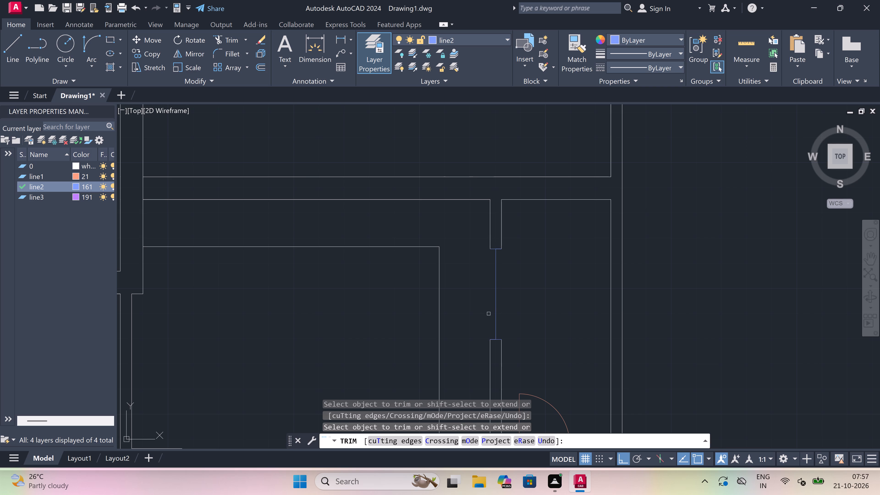
key("Escape")
Draw the two face lines of the 3' window between the corners of the wall opening.
key("l")
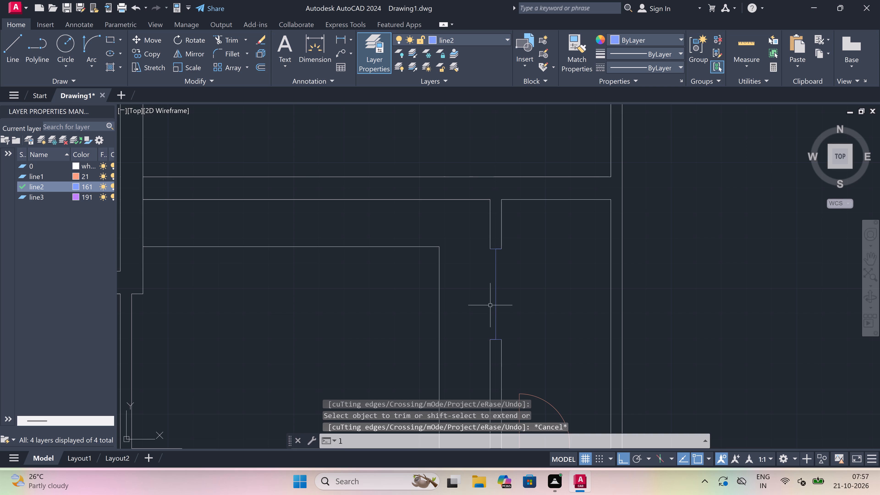
key("space")
left_click(489, 250)
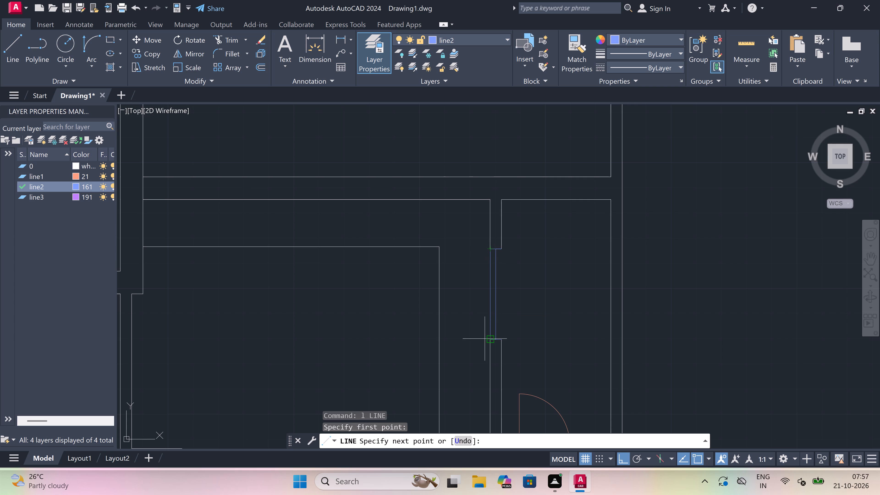
left_click(489, 338)
key("Escape")
key("space")
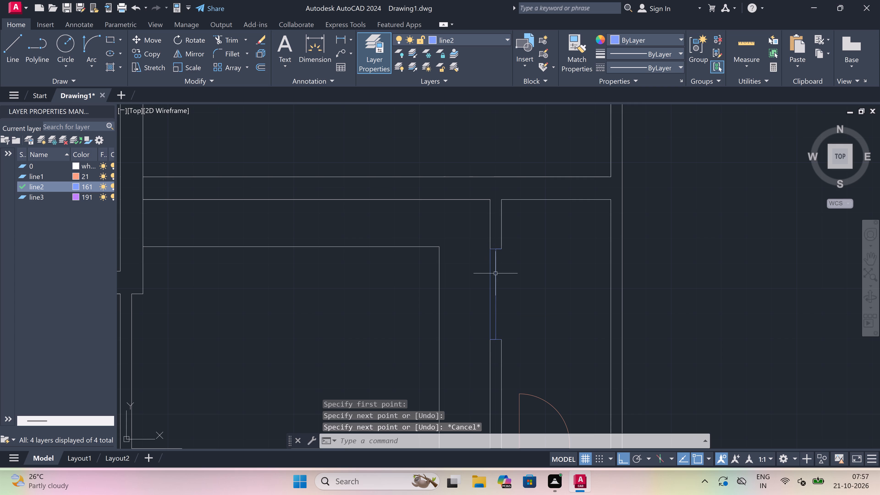
left_click(504, 245)
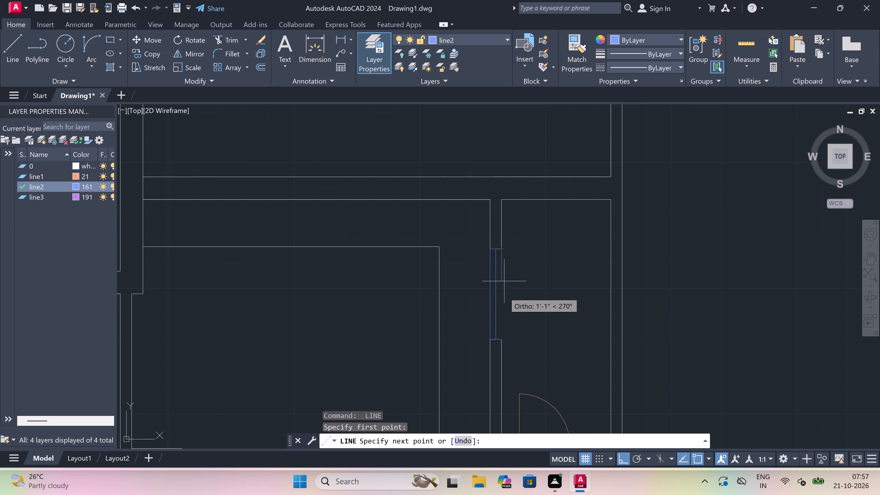
left_click(502, 337)
key("Escape")
Draw an end line across the same interior wall just south of the narrow room's door and continue from its midpoint.
scroll(485, 257, "down", 3)
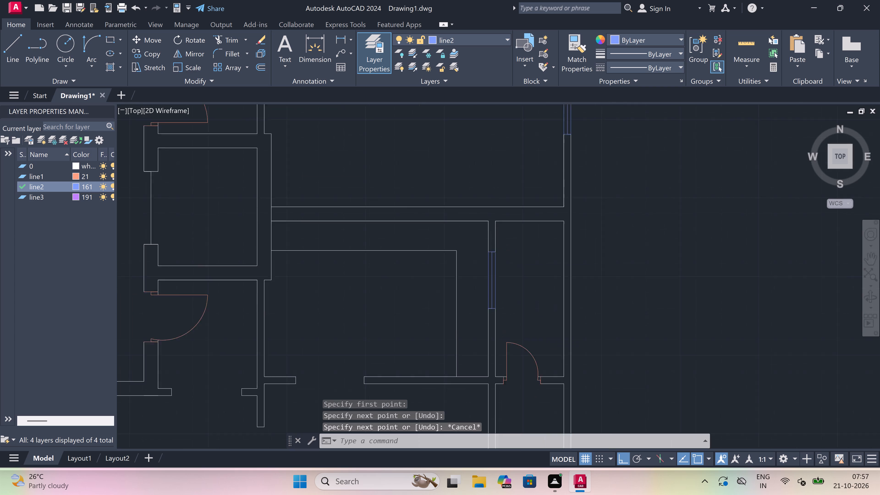
scroll(485, 257, "down", 3)
scroll(485, 275, "up", 4)
scroll(485, 275, "down", 4)
scroll(487, 297, "up", 3)
key("space")
scroll(513, 308, "up", 1)
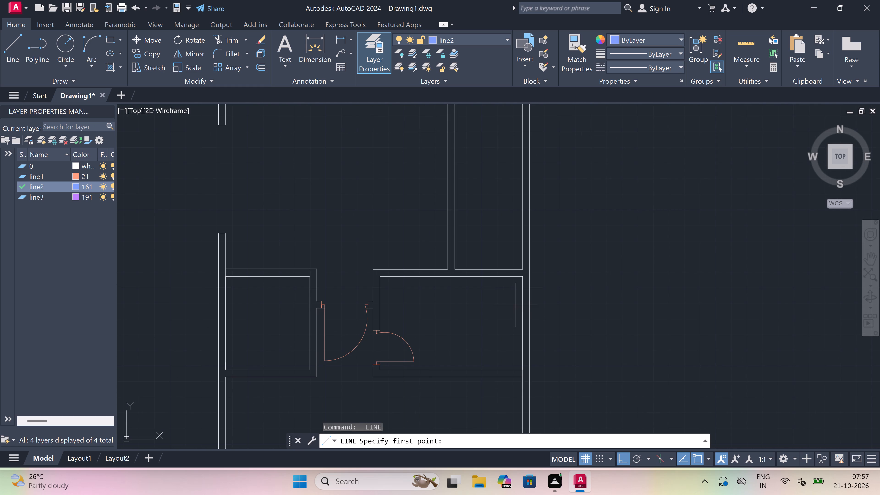
scroll(515, 304, "down", 2)
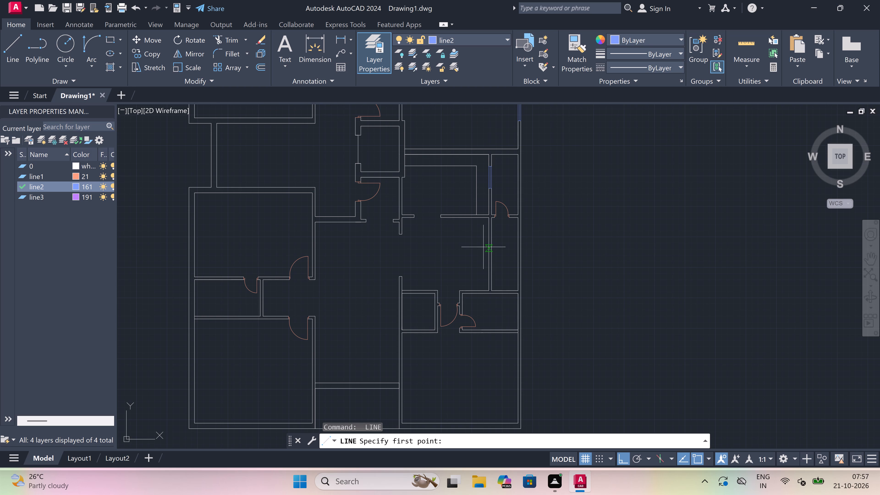
scroll(489, 231, "up", 3)
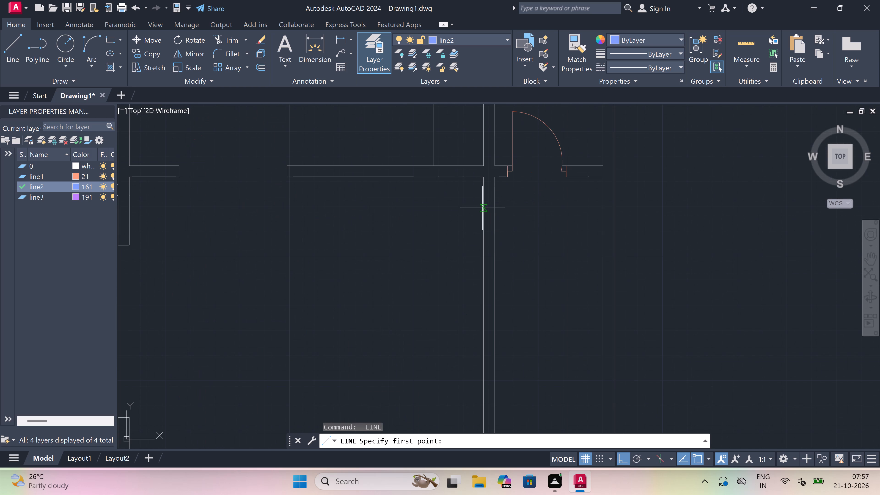
left_click(482, 208)
left_click(494, 204)
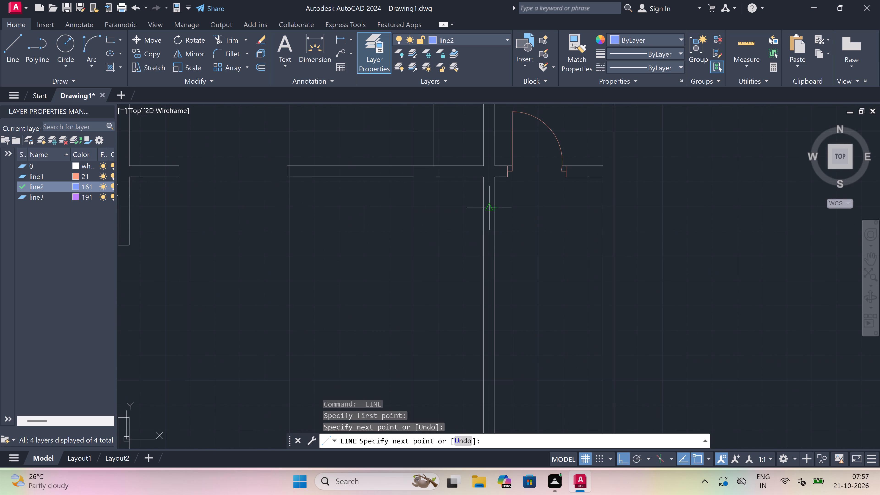
left_click(487, 207)
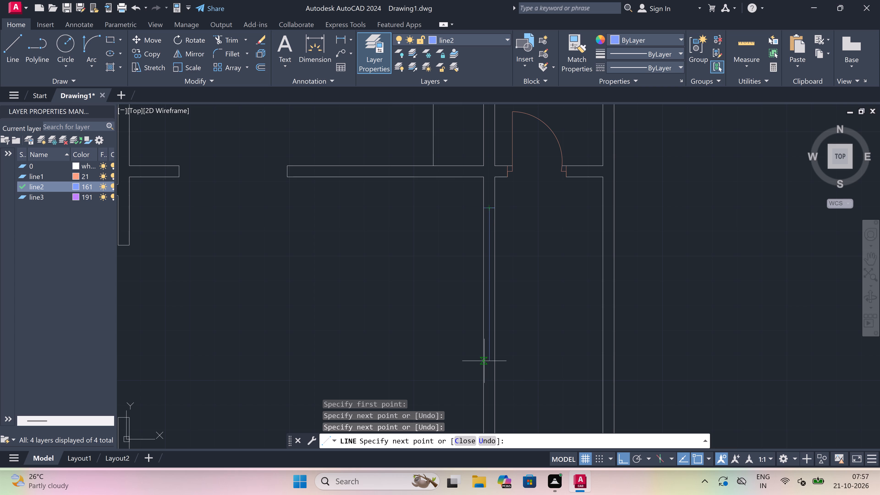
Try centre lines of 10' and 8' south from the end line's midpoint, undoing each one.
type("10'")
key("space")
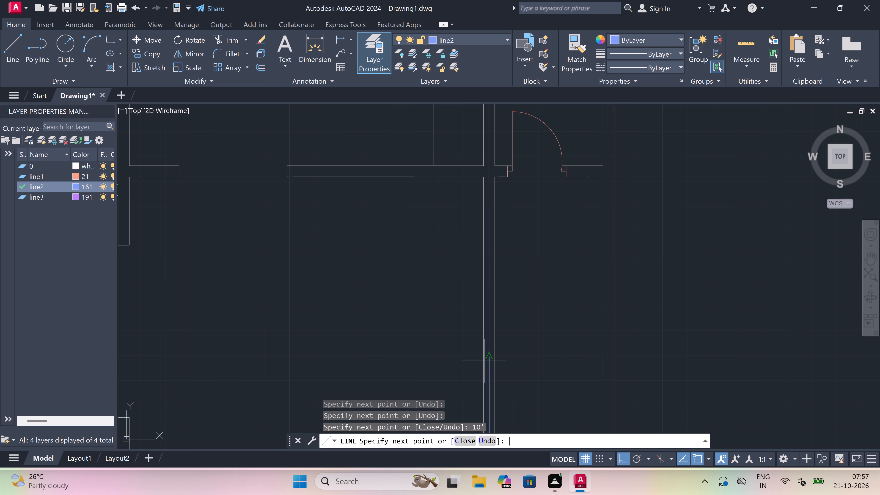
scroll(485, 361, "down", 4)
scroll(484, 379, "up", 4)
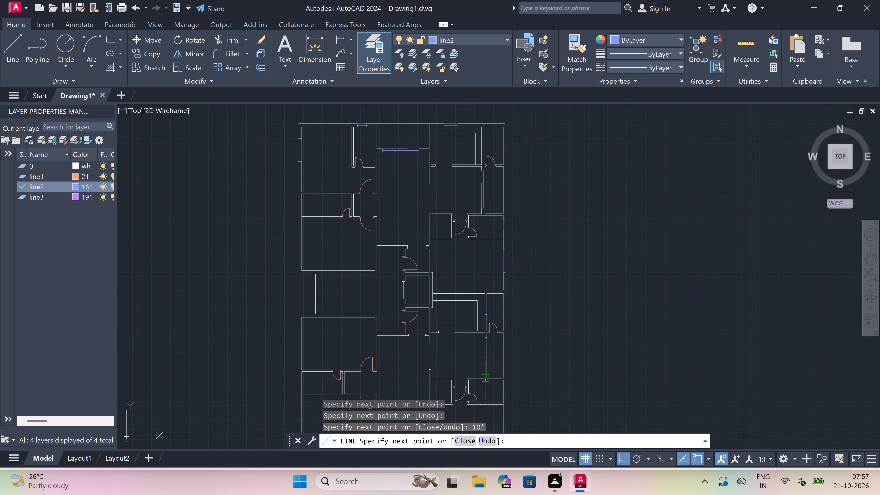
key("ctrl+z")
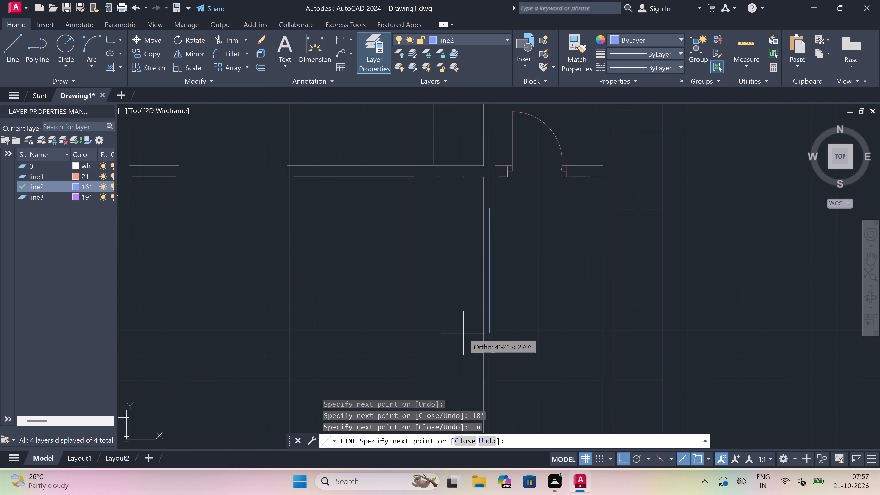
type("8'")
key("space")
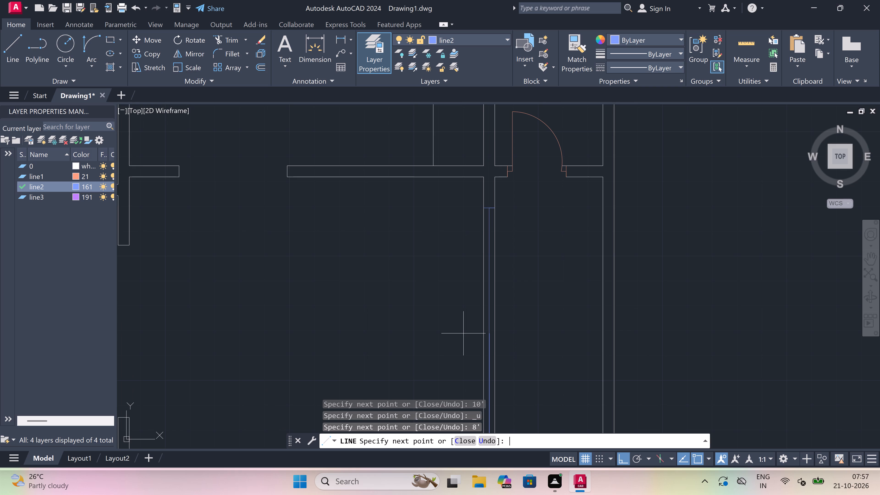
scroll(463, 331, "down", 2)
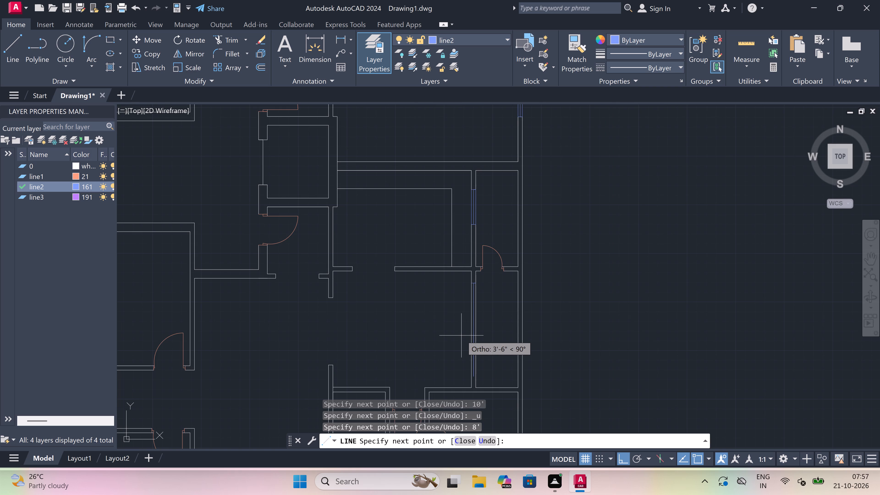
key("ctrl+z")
Draw a 7' centre line south from the midpoint and close it with an end line across both wall lines.
type("7'")
key("space")
scroll(462, 334, "down", 1)
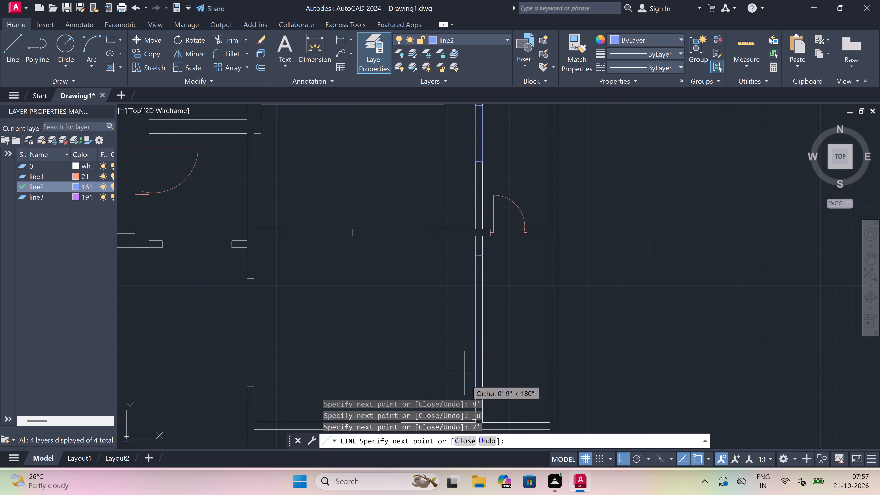
scroll(480, 359, "down", 2)
scroll(476, 373, "up", 4)
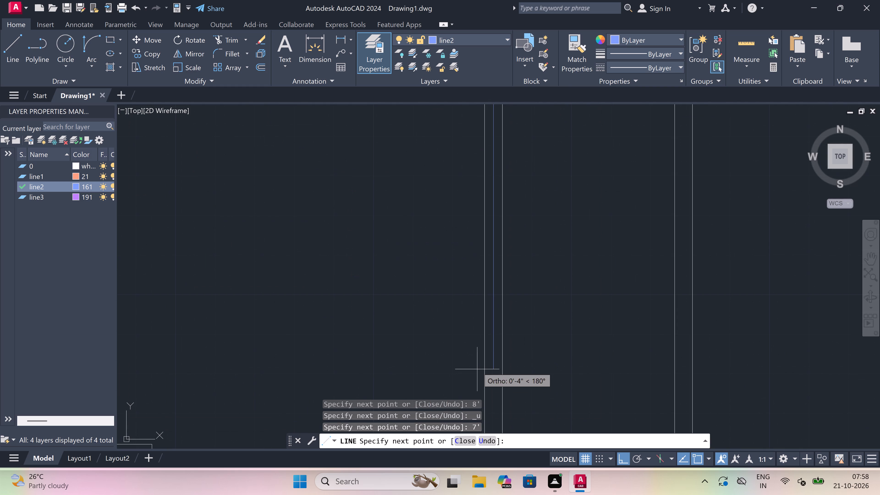
scroll(493, 342, "up", 2)
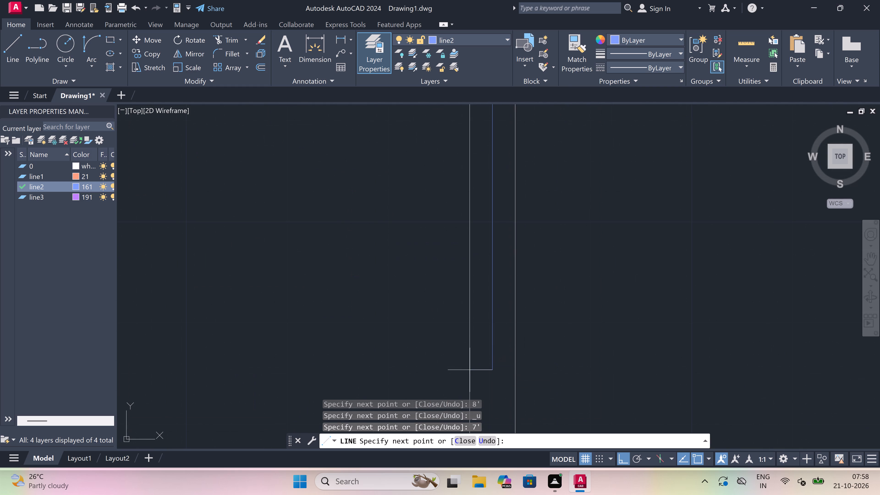
left_click(472, 372)
left_click(516, 370)
key("Escape")
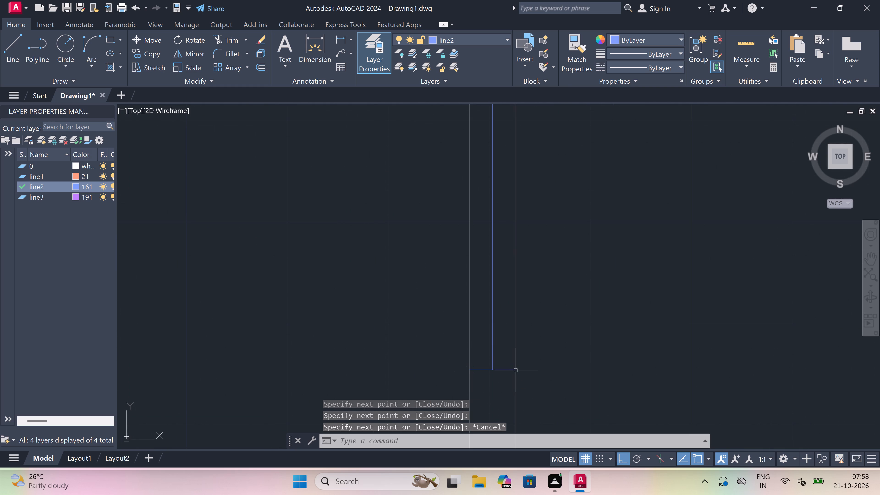
Trim both interior wall lines between the end lines of the 7' window.
scroll(476, 326, "down", 6)
scroll(483, 252, "up", 1)
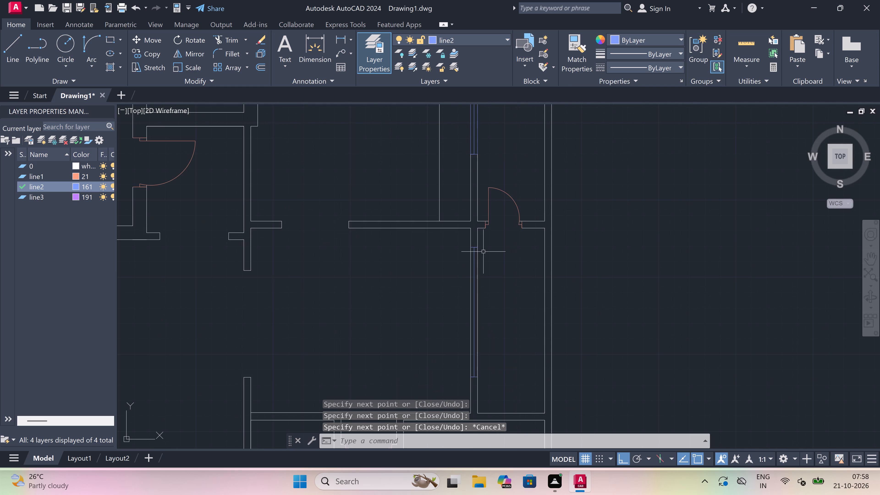
scroll(478, 234, "down", 1)
key("t")
key("r")
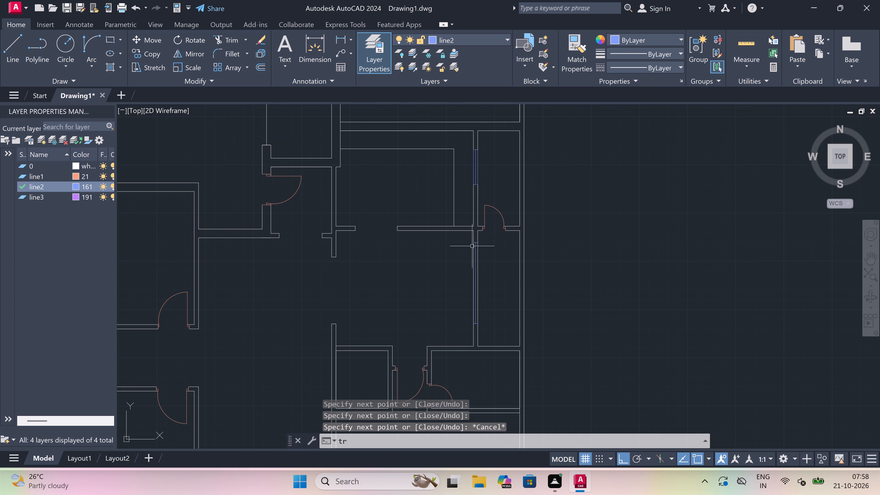
key("space")
scroll(479, 261, "up", 1)
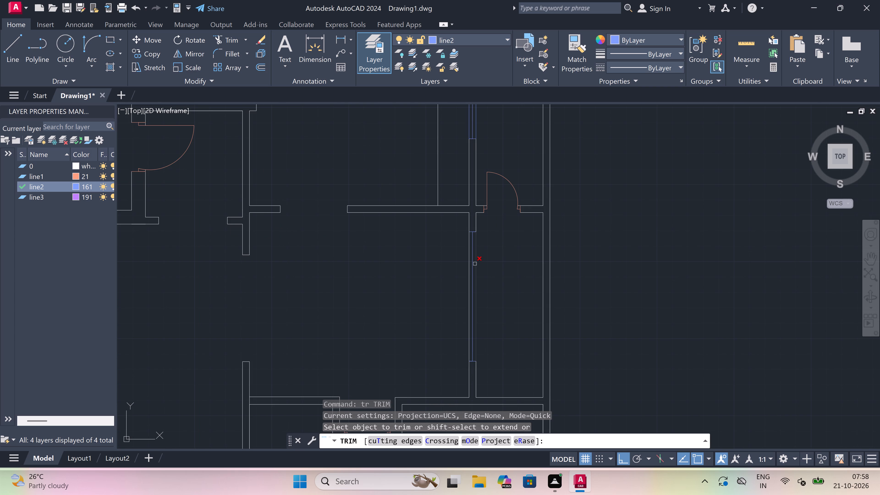
left_click(475, 263)
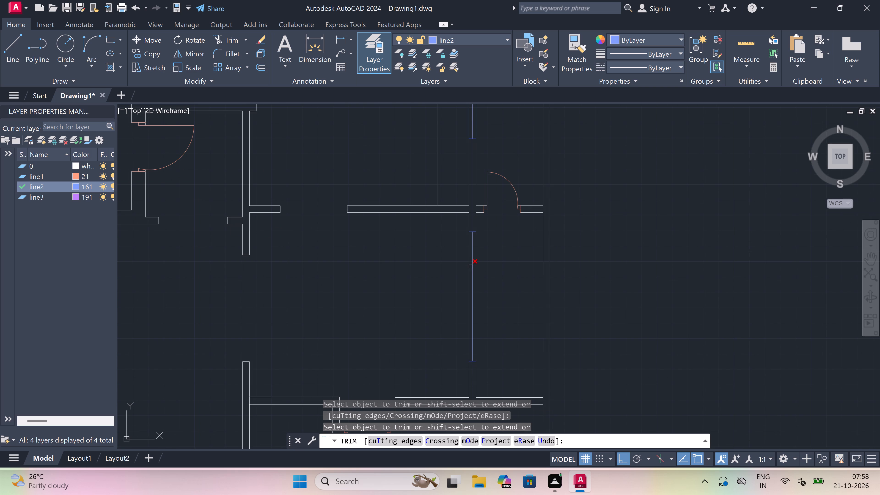
left_click(470, 267)
key("Escape")
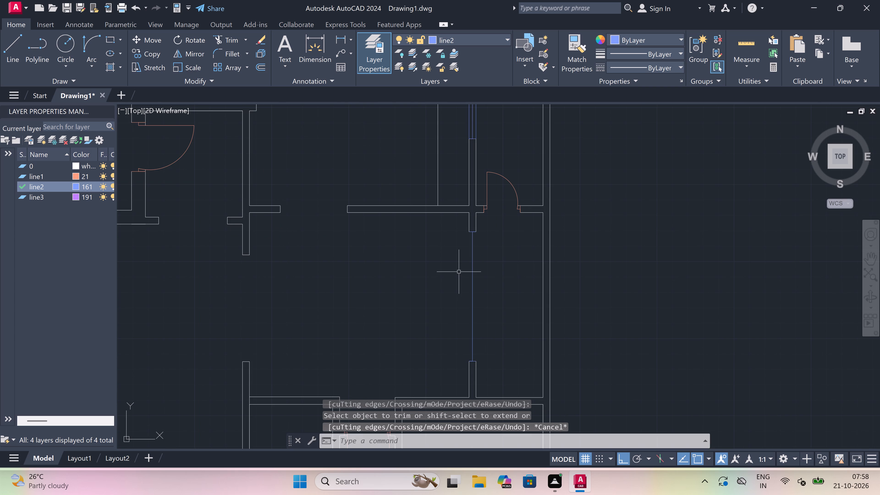
Draw the two face lines of the 7' window between the corners of the wall opening.
key("l")
key("space")
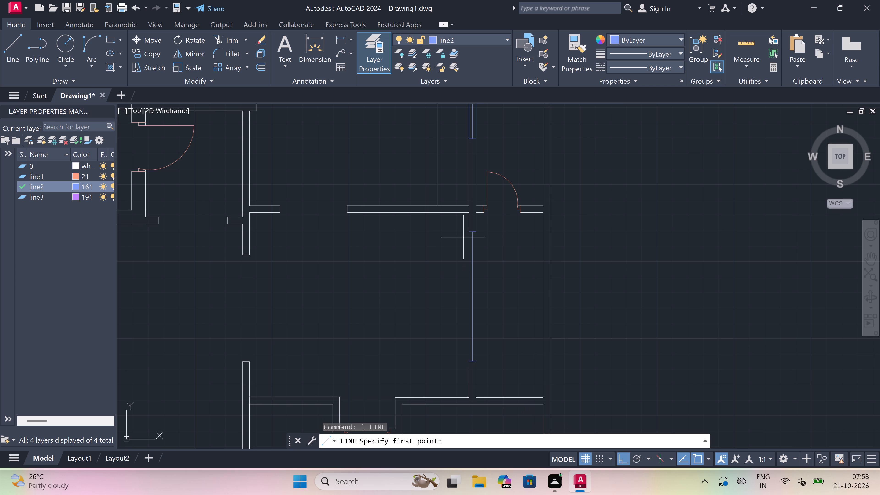
left_click(468, 232)
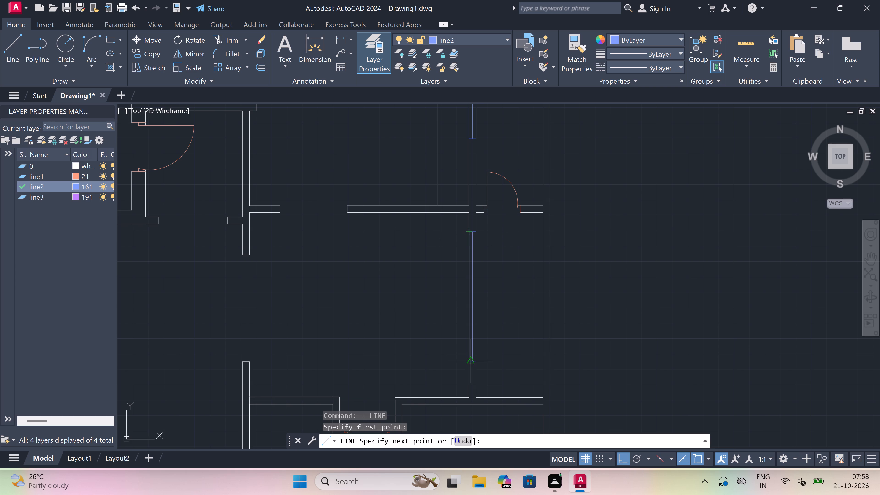
scroll(470, 363, "up", 3)
left_click(463, 354)
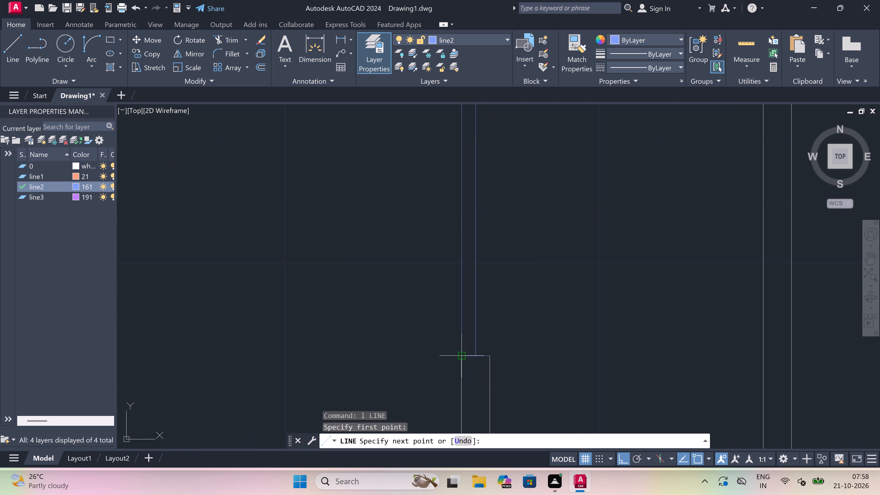
key("Escape")
key("space")
left_click(490, 355)
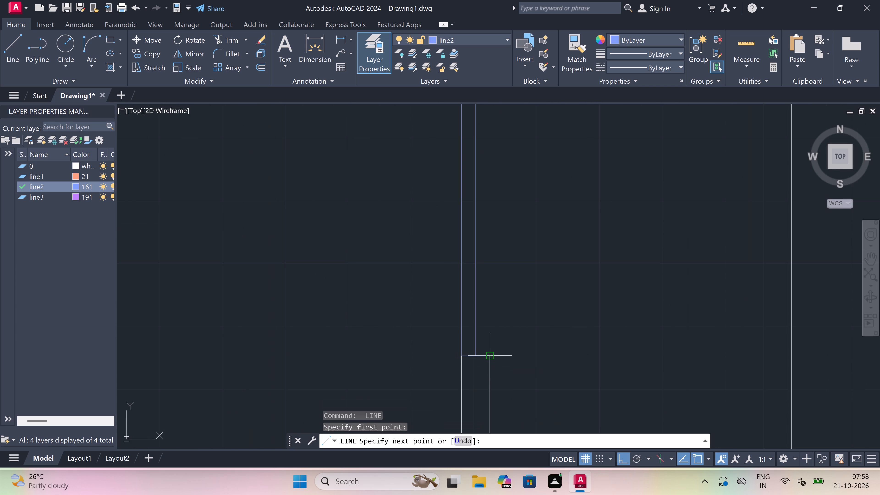
scroll(495, 338, "down", 5)
scroll(494, 253, "up", 5)
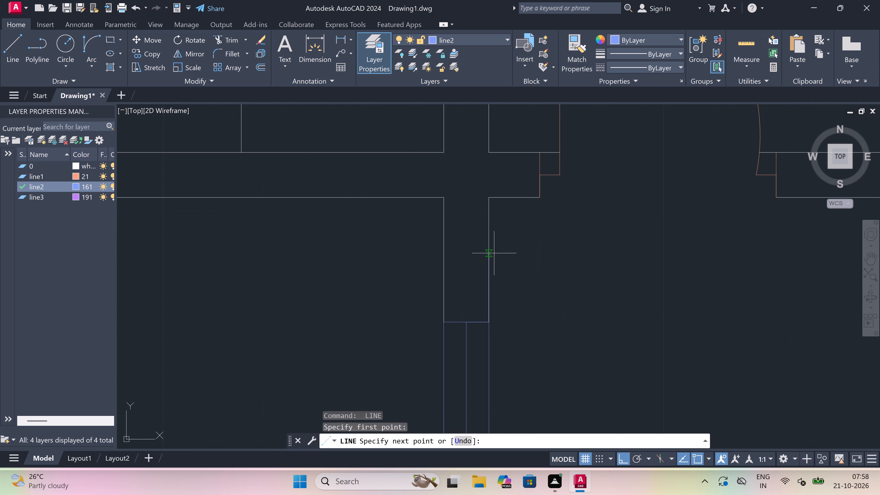
left_click(490, 320)
key("Escape")
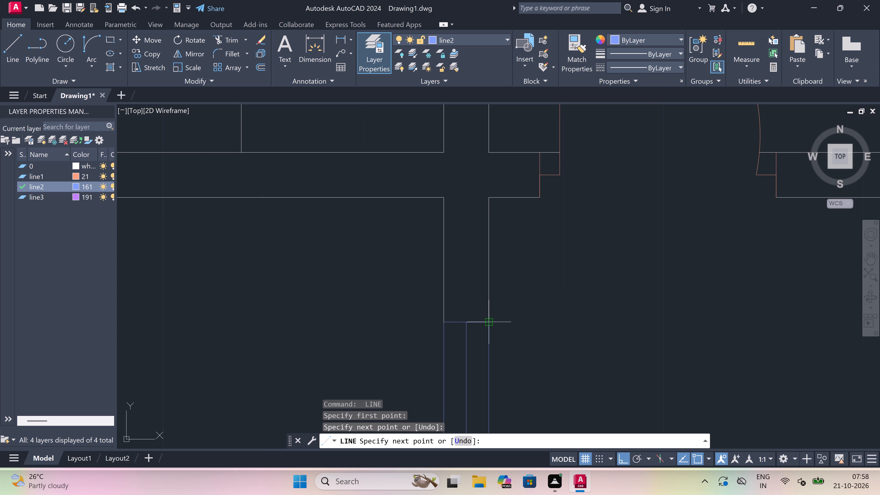
Draw two short cross lines inside the 7' window, one from each face line to the centre line, at staggered heights.
scroll(490, 320, "down", 5)
scroll(484, 356, "down", 3)
scroll(479, 367, "up", 1)
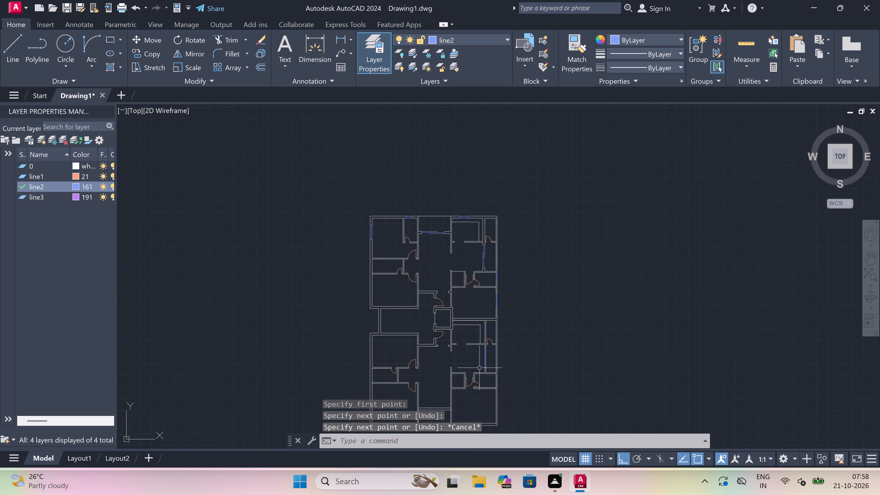
scroll(479, 367, "up", 2)
scroll(490, 345, "up", 2)
key("space")
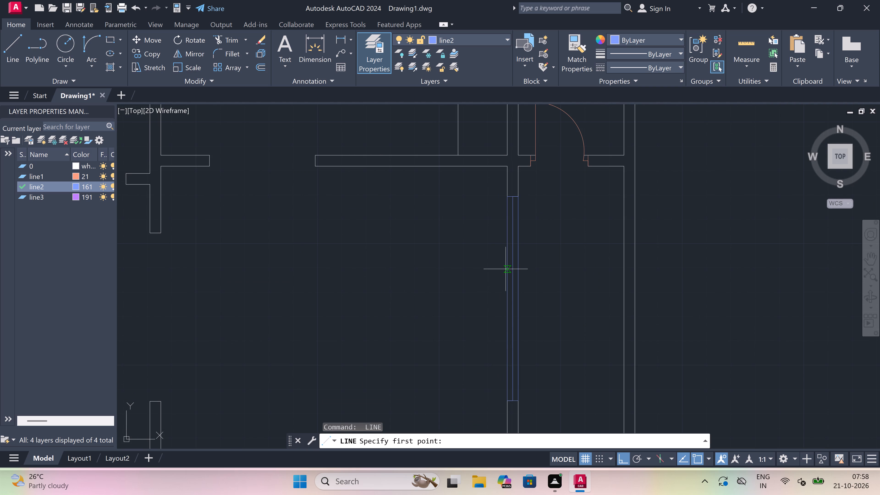
left_click(507, 269)
scroll(507, 268, "up", 4)
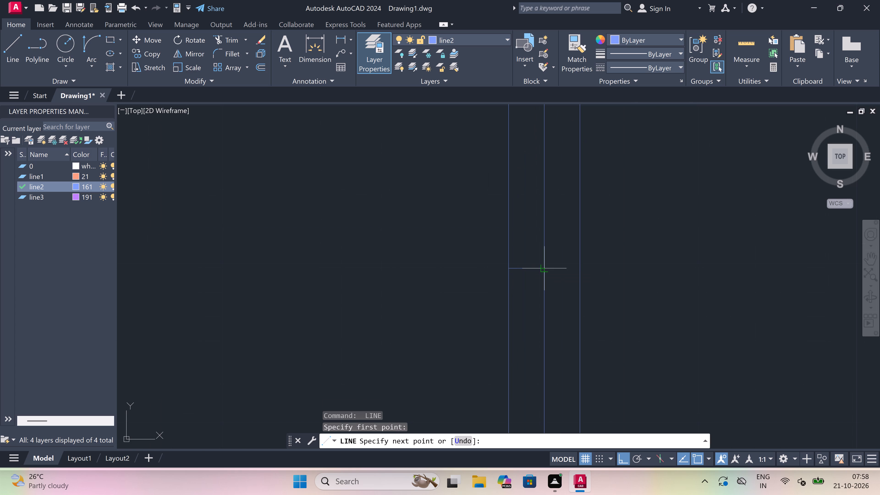
double_click(542, 270)
key("Escape")
scroll(542, 270, "down", 5)
scroll(542, 283, "up", 1)
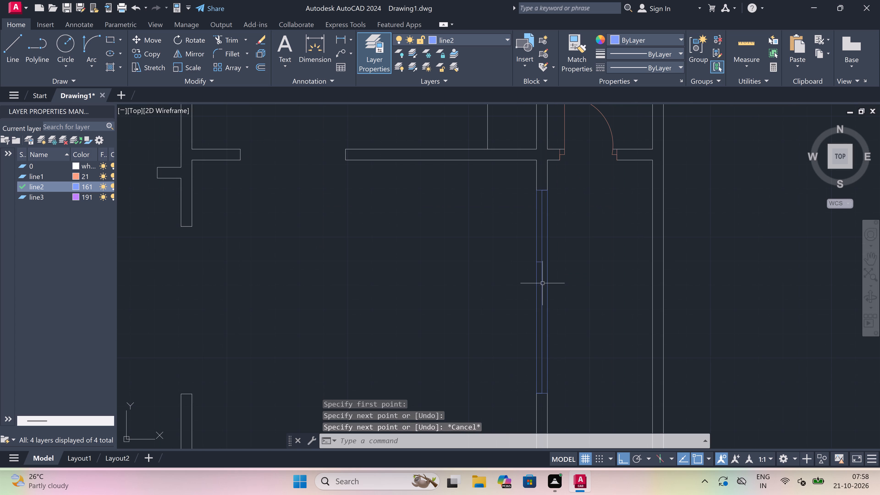
key("space")
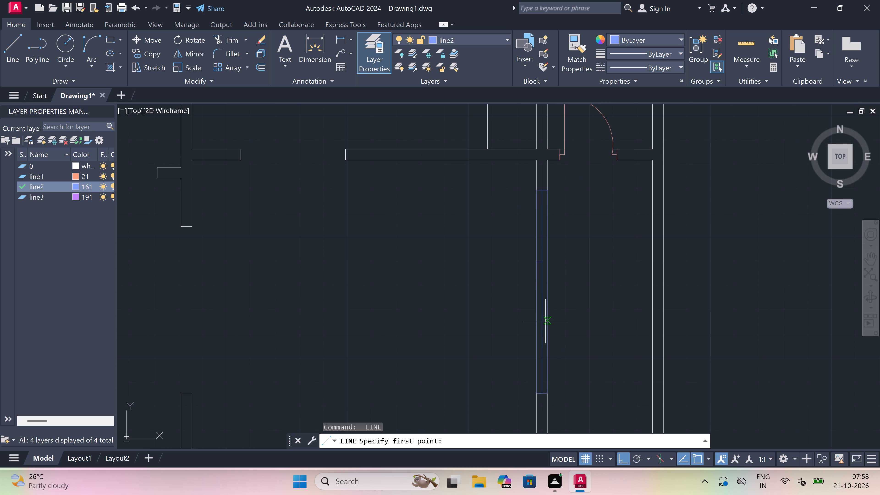
left_click(544, 318)
left_click(550, 314)
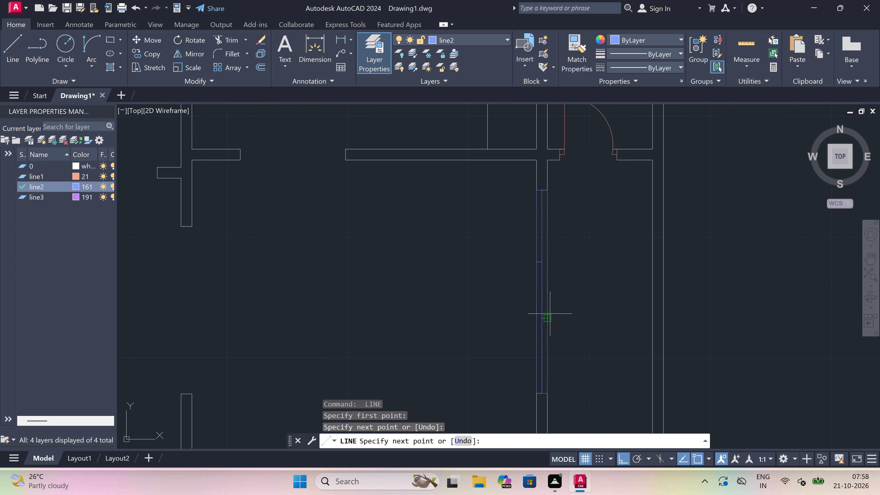
key("Escape")
Trim the 7' window's east face line below its cross line and the west face line above its cross line.
type("tr")
key("space")
left_click(547, 331)
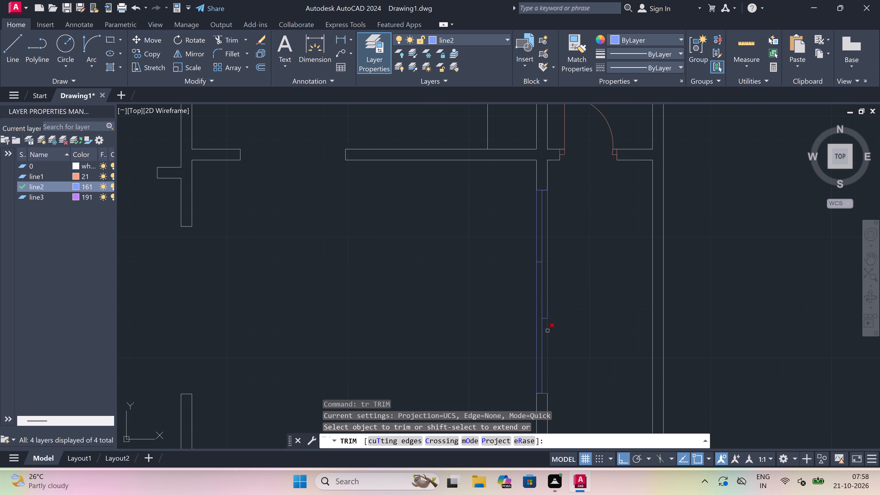
left_click(537, 235)
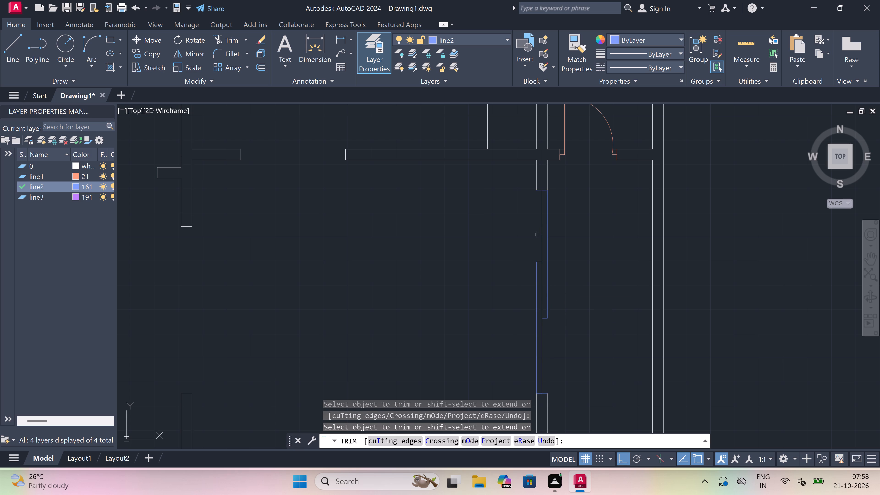
key("Escape")
Draw an end line across the east exterior wall near the small southeast room's north end, continuing from its midpoint.
scroll(511, 252, "down", 5)
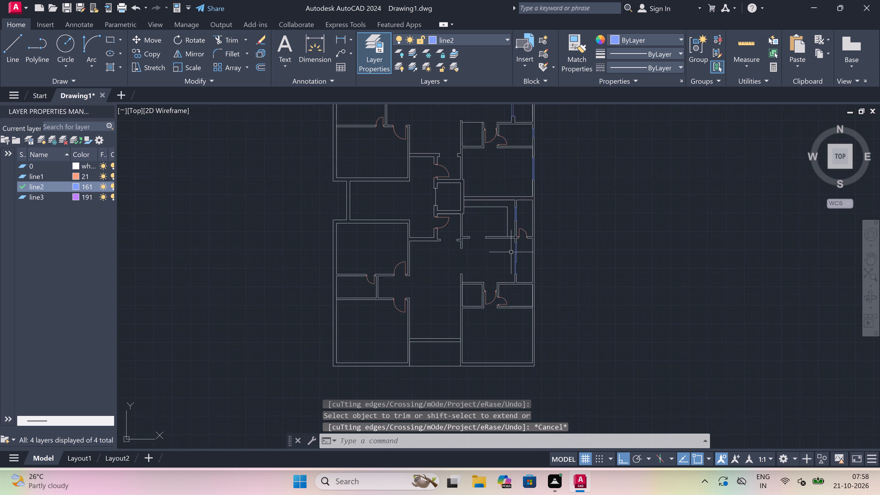
scroll(509, 268, "up", 2)
key("l")
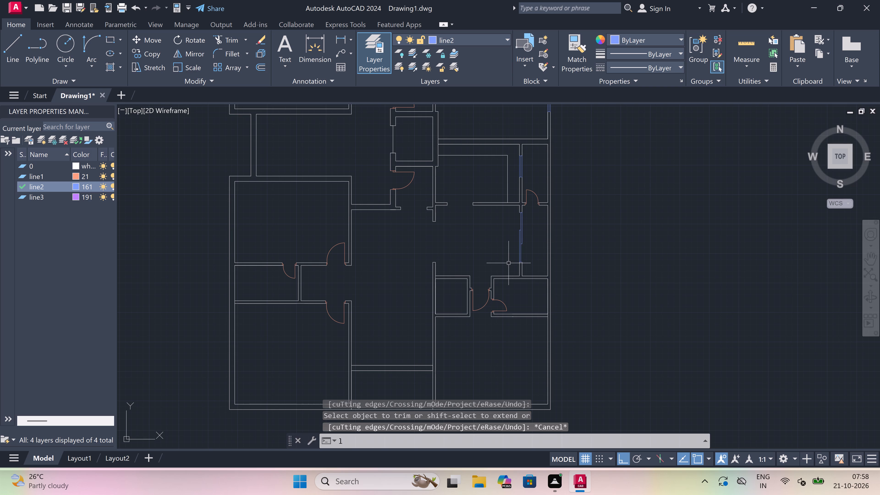
key("space")
scroll(557, 304, "up", 3)
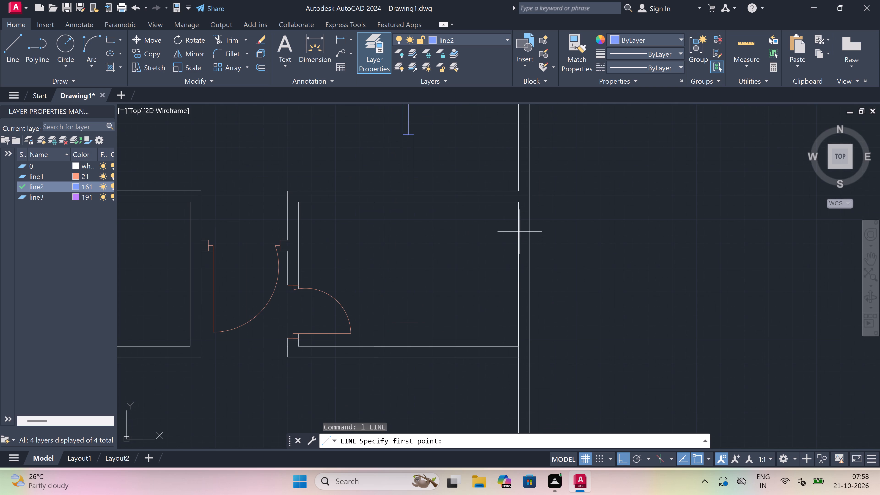
left_click(520, 229)
left_click(530, 229)
left_click_drag(520, 231, 520, 234)
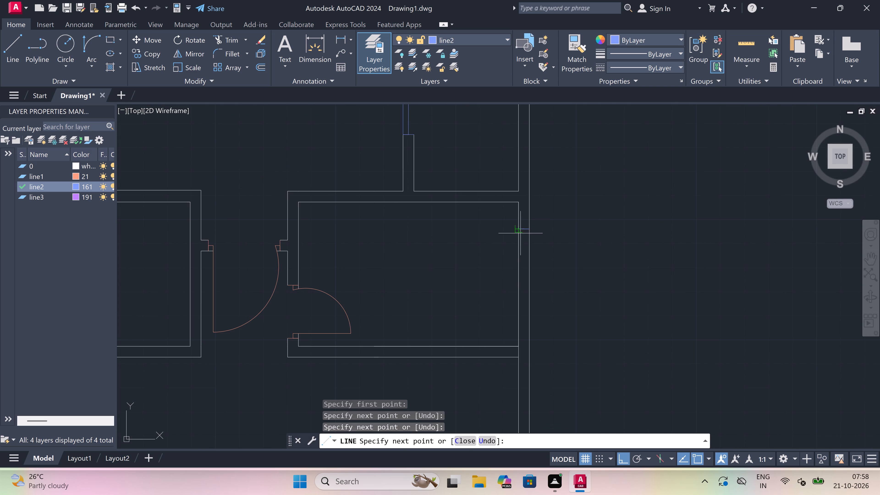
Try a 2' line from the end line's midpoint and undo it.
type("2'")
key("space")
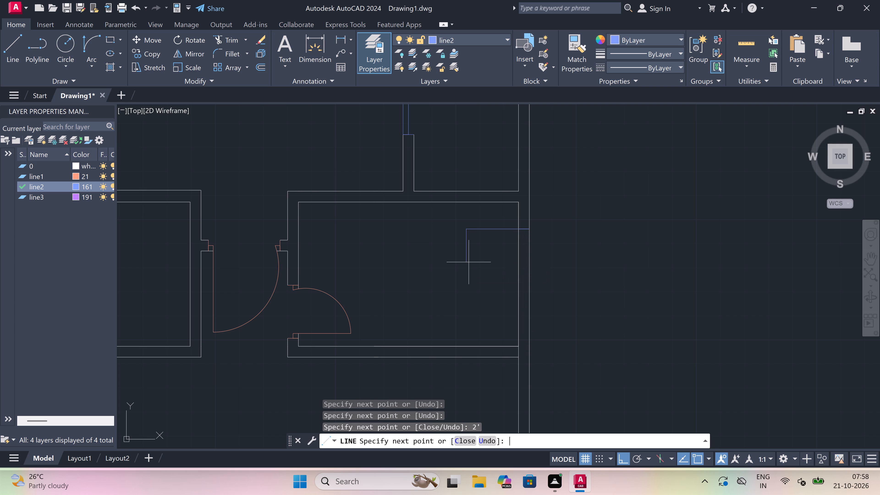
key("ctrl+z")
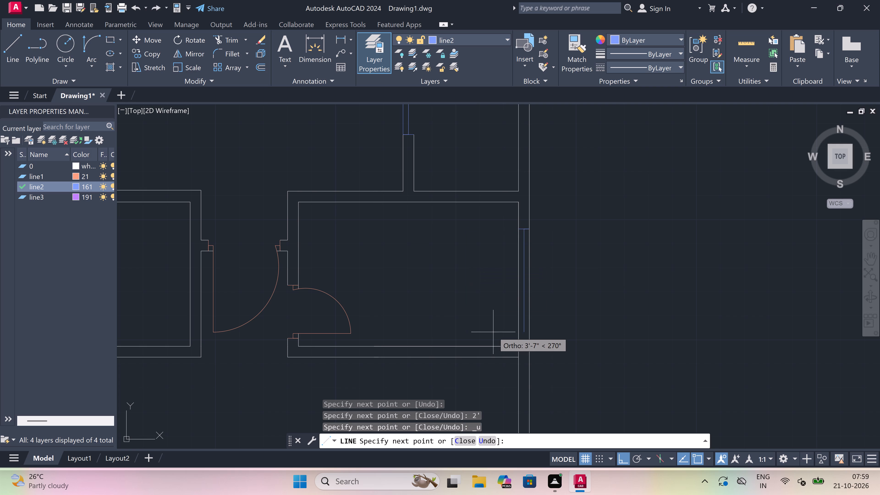
Draw a 2' centre line south from the midpoint and close it with an end line across both exterior wall lines.
type("2'")
key("space")
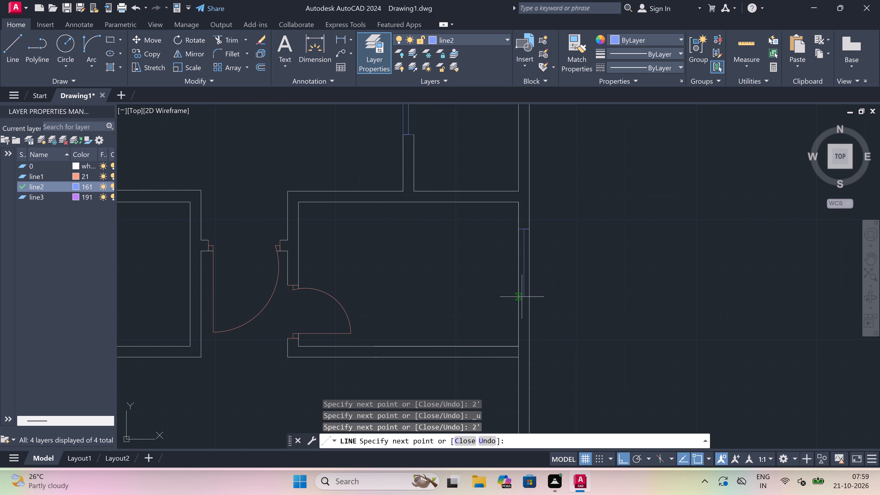
scroll(516, 287, "up", 4)
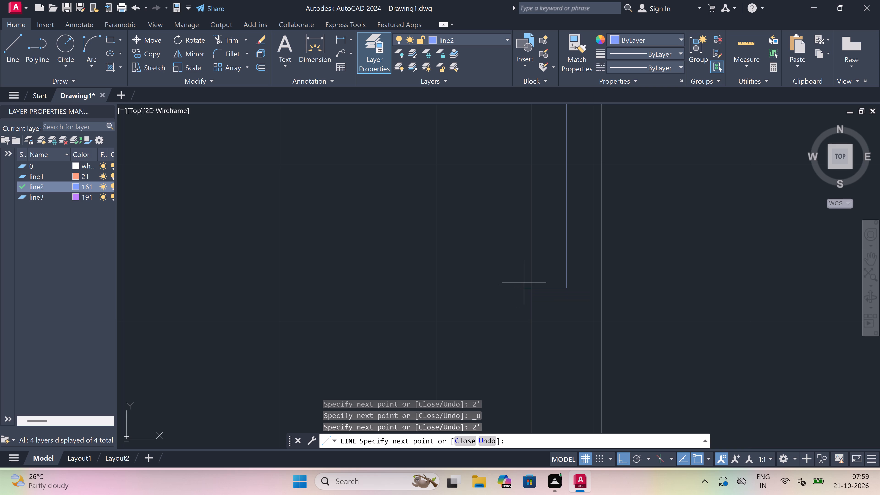
left_click(529, 287)
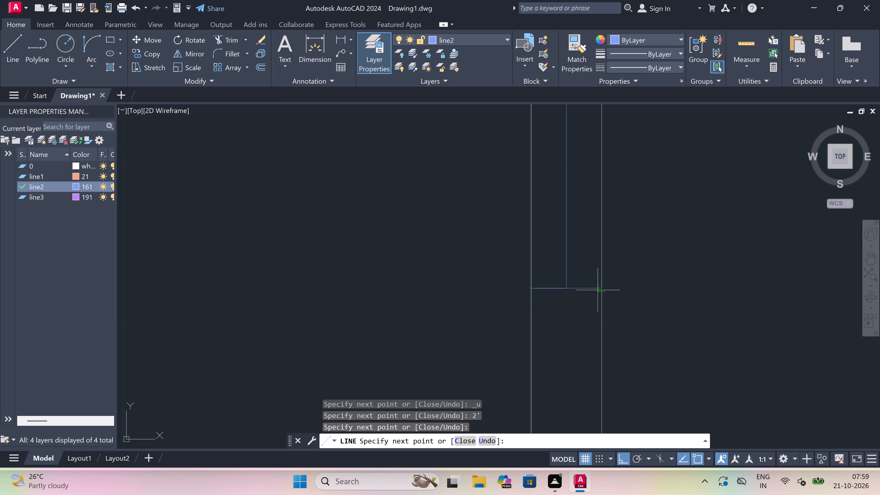
left_click(598, 290)
key("Escape")
Trim both exterior wall lines between the end lines of the 2' window.
scroll(480, 316, "down", 5)
scroll(495, 271, "up", 1)
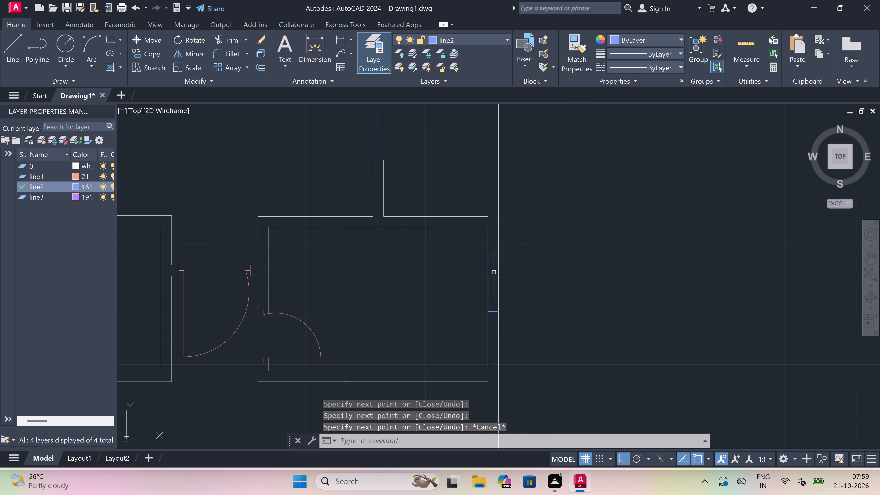
scroll(495, 271, "up", 1)
scroll(495, 271, "down", 1)
type("tr")
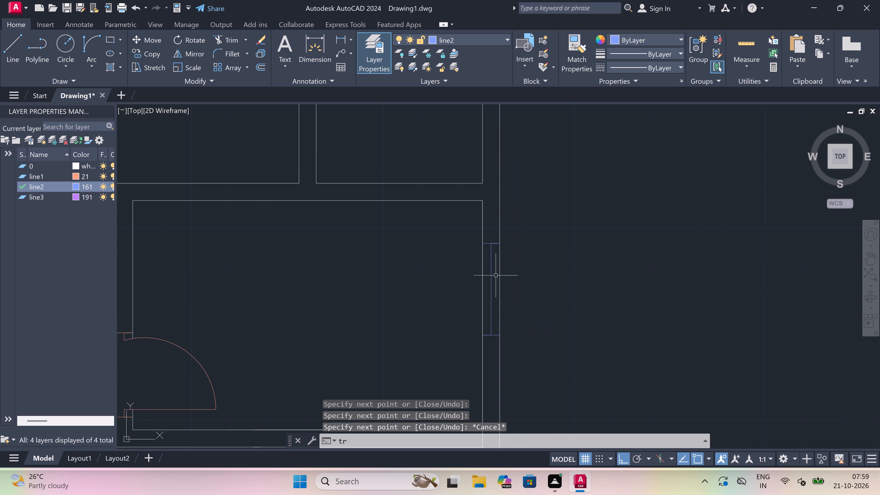
key("space")
left_click(497, 276)
left_click(510, 288)
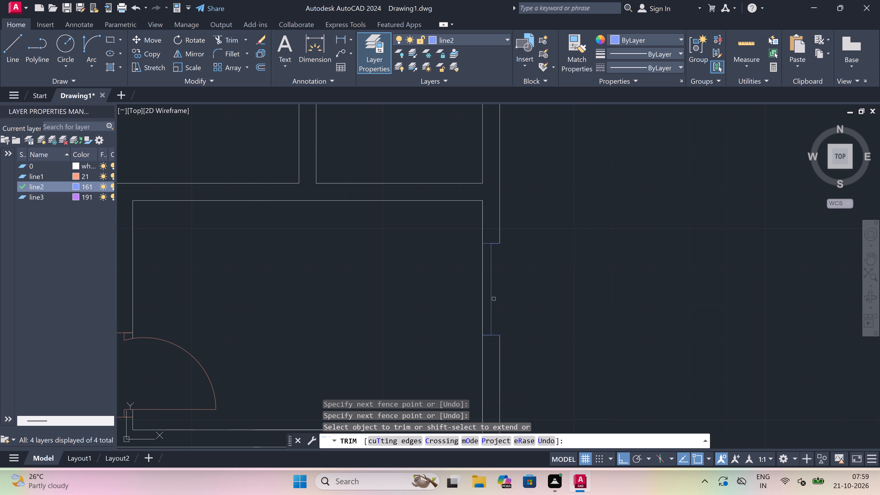
left_click(483, 298)
left_click(483, 298)
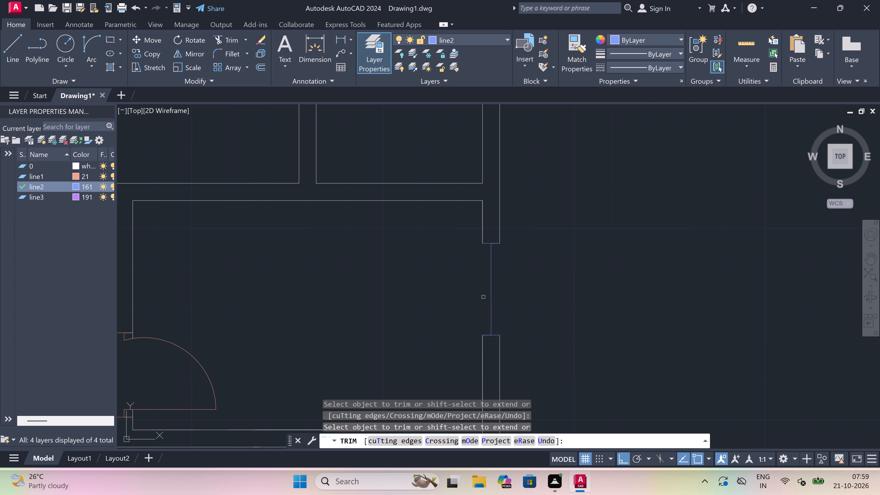
key("Escape")
Draw the two face lines of the 2' window between the corners of the wall opening.
type("l")
key("space")
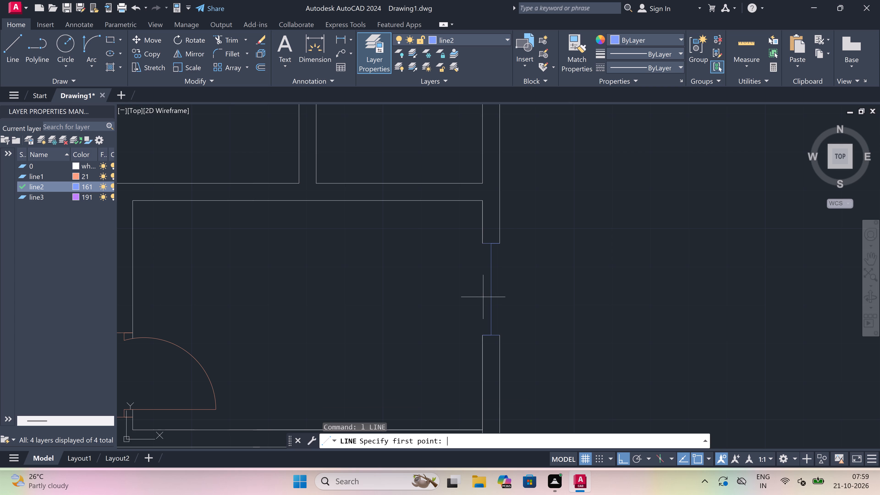
left_click(481, 244)
left_click(483, 333)
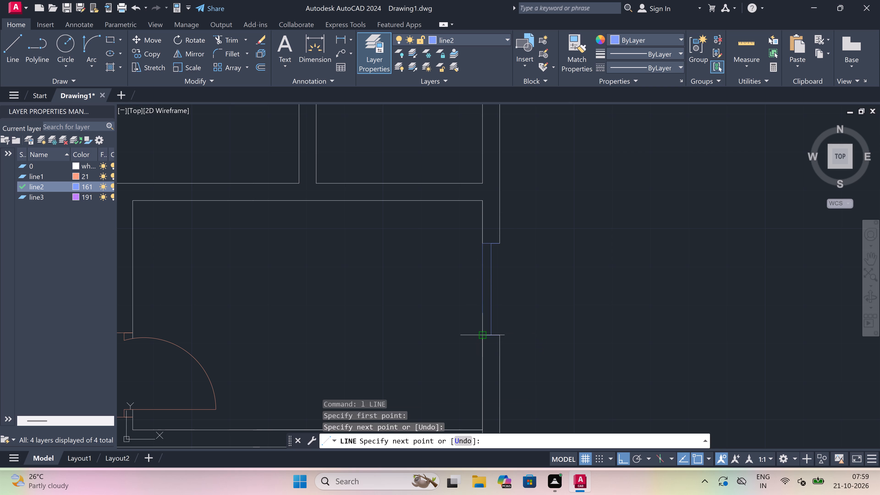
key("Escape")
key("space")
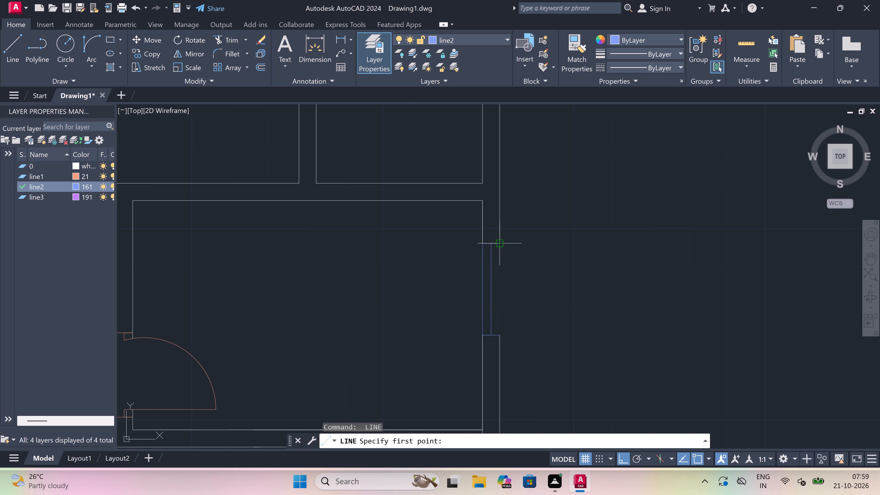
left_click(502, 242)
left_click(498, 333)
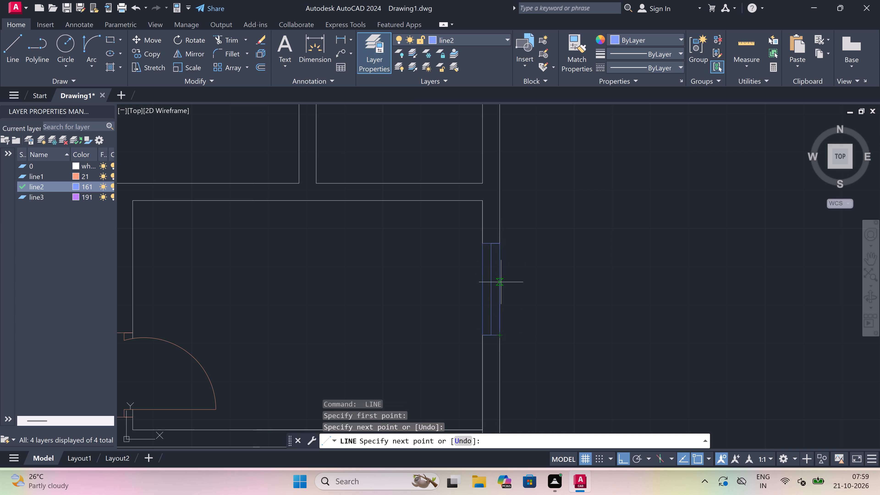
key("Escape")
Draw an end line across the east exterior wall of the large southeast room, continuing from its midpoint.
scroll(484, 235, "down", 5)
scroll(482, 277, "up", 2)
key("space")
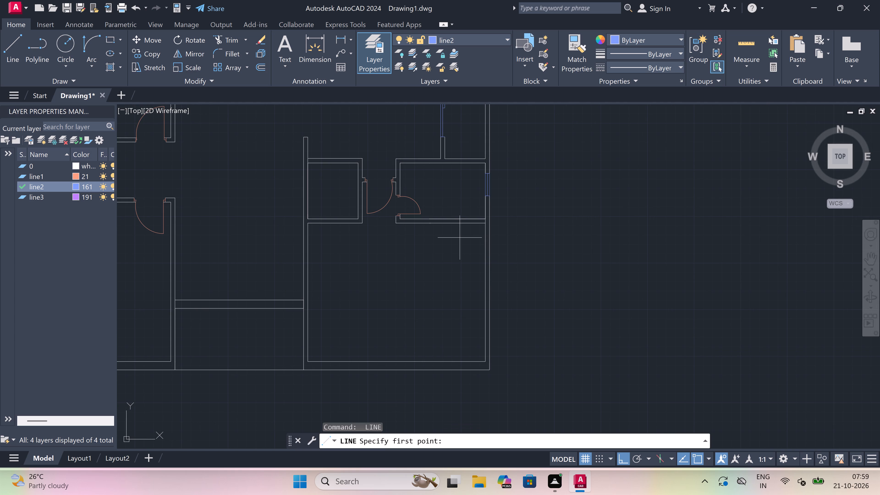
scroll(481, 255, "up", 2)
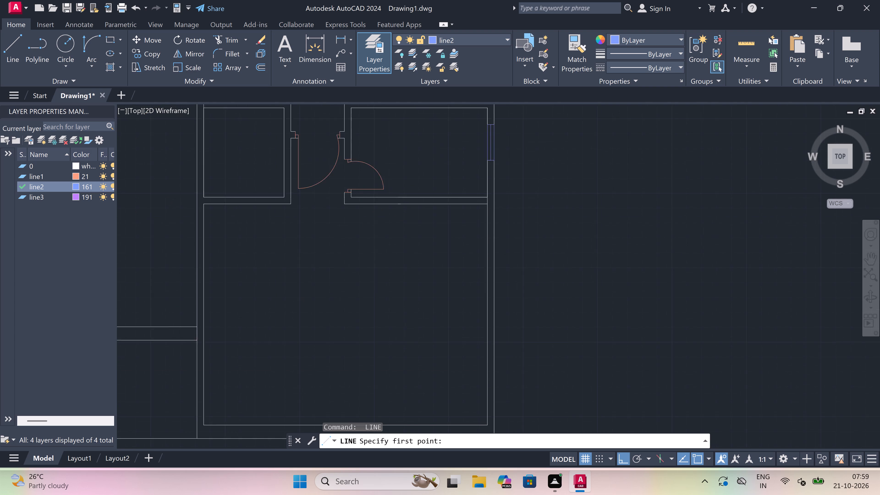
left_click(488, 249)
scroll(493, 249, "up", 2)
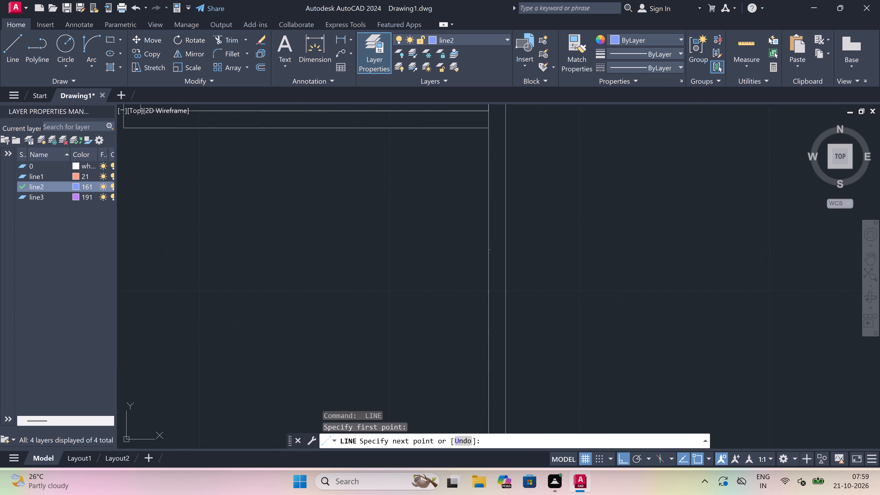
left_click(513, 247)
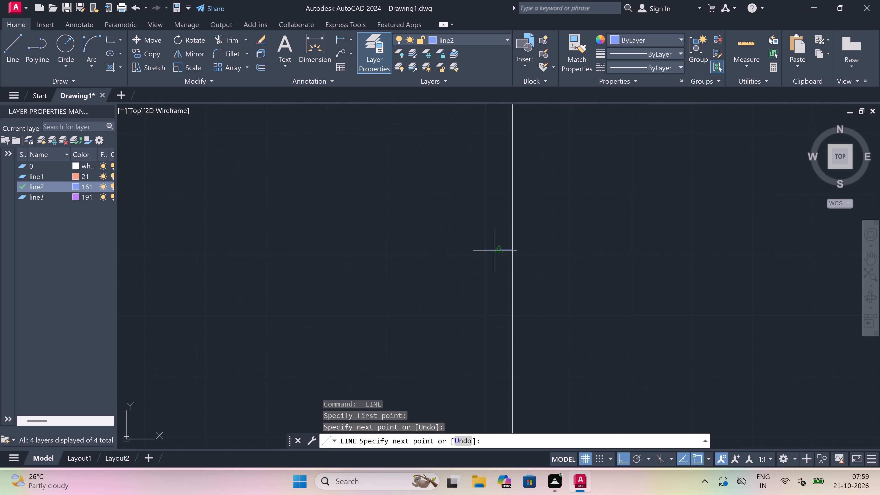
left_click(500, 248)
Draw a 5' centre line south from the midpoint and close it with an end line across both exterior wall lines.
scroll(500, 248, "down", 6)
scroll(499, 301, "up", 4)
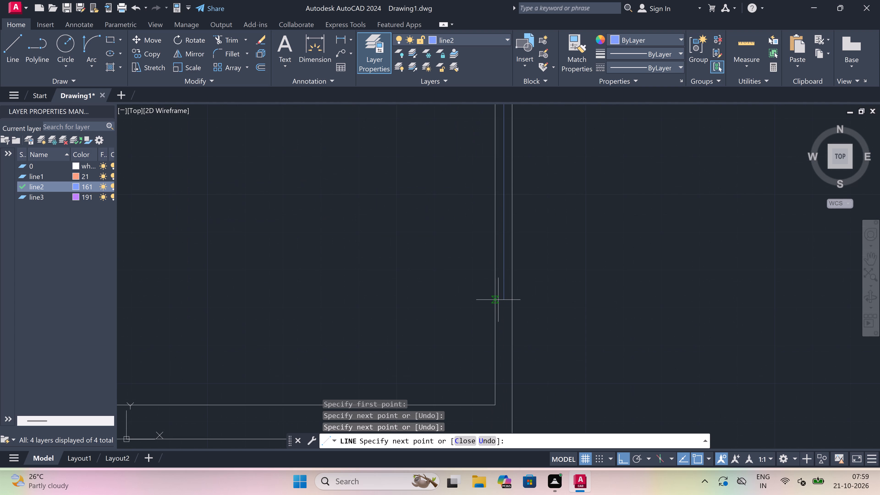
key("5")
type("'")
key("space")
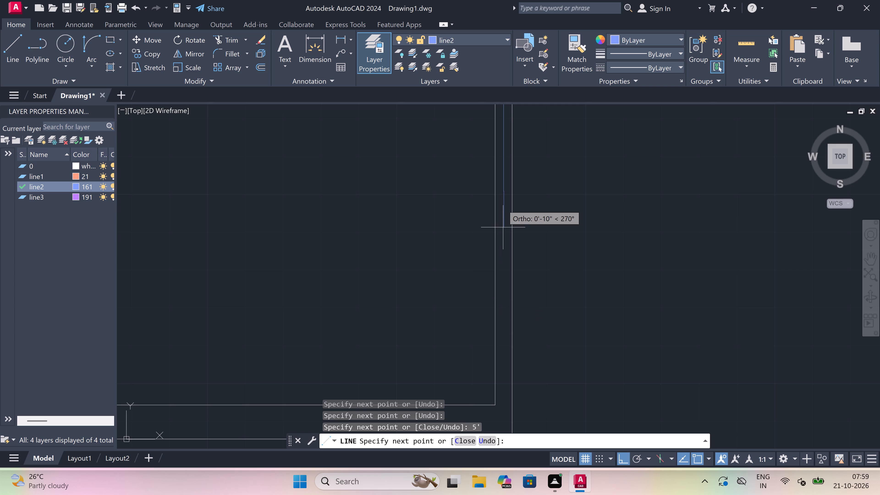
scroll(505, 193, "up", 3)
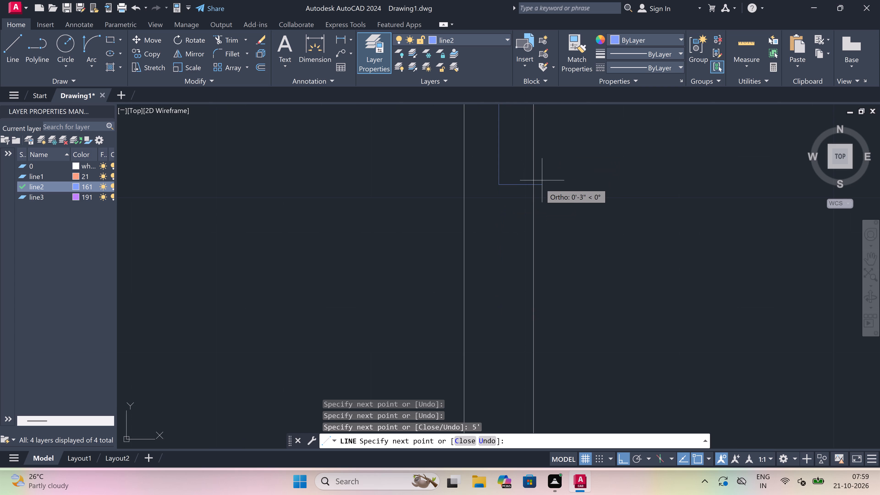
left_click(535, 184)
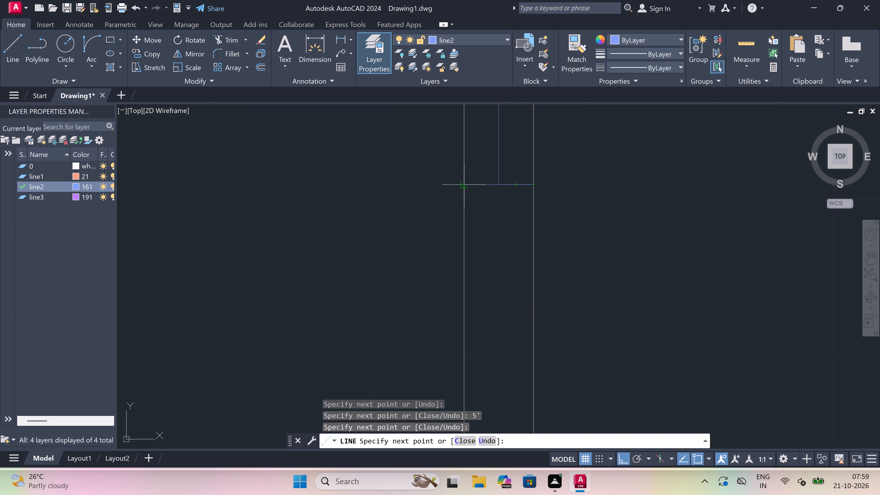
left_click(467, 187)
key("Escape")
scroll(444, 296, "down", 6)
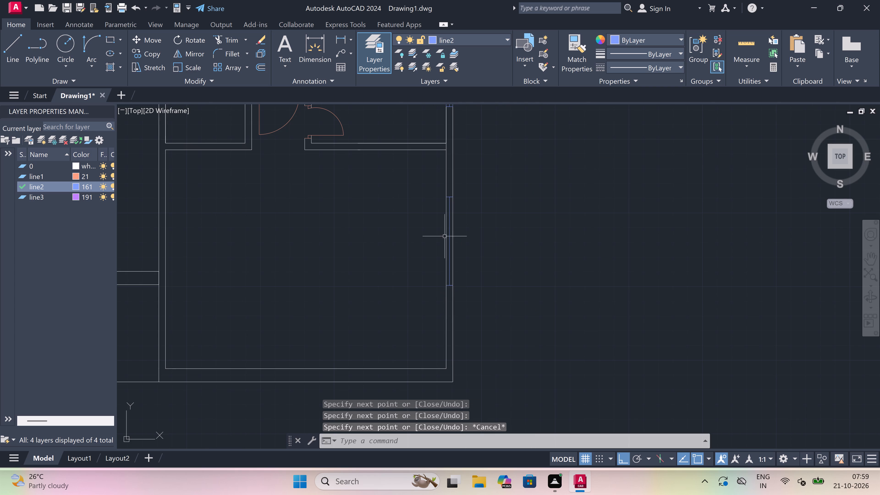
scroll(450, 210, "up", 2)
scroll(450, 210, "down", 1)
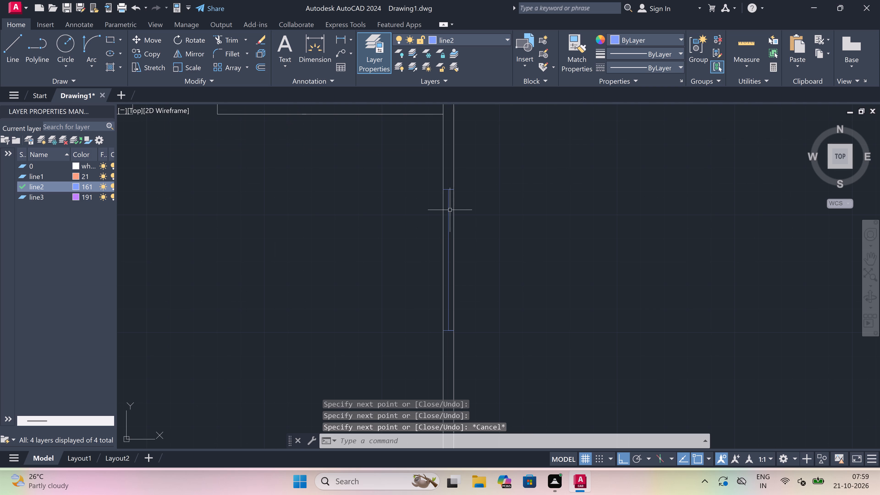
Trim both east exterior wall lines between the end lines of the 5' window in the southeast room.
key("t")
key("r")
key("space")
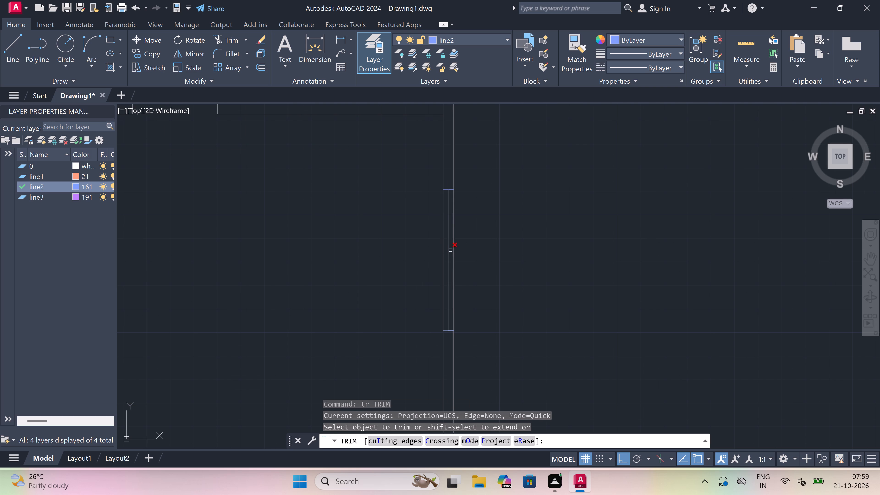
left_click(455, 250)
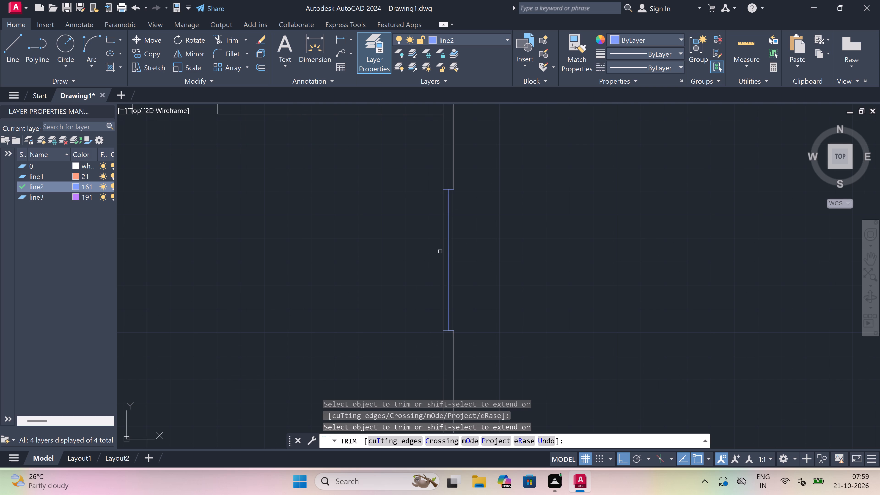
left_click(443, 251)
key("Escape")
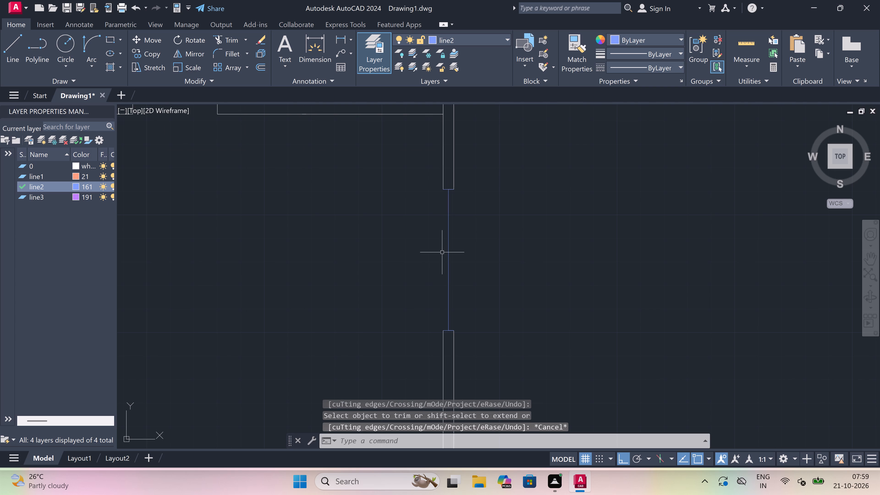
Draw the two face lines of the 5' east window between the corners of the wall opening.
key("l")
key("space")
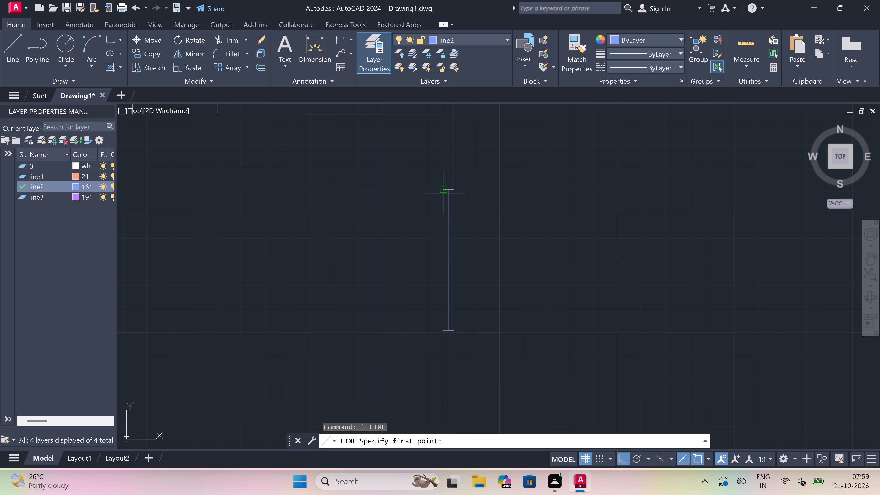
double_click(444, 193)
left_click(443, 328)
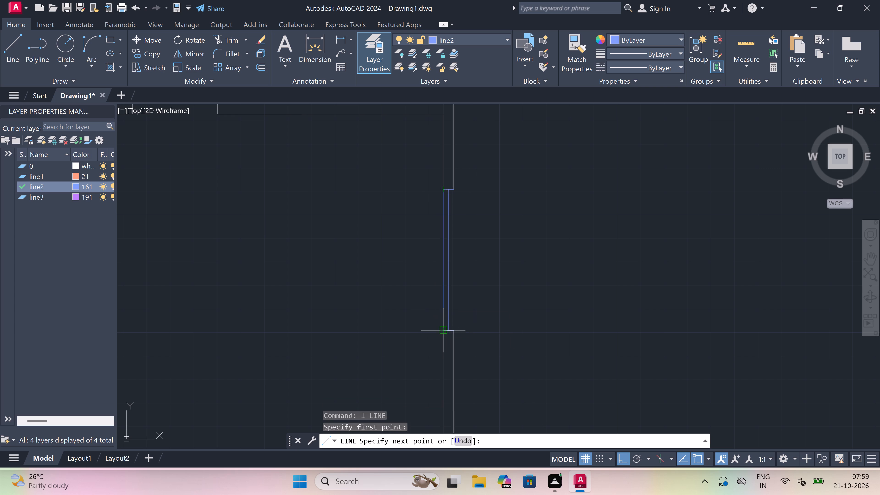
key("Escape")
key("space")
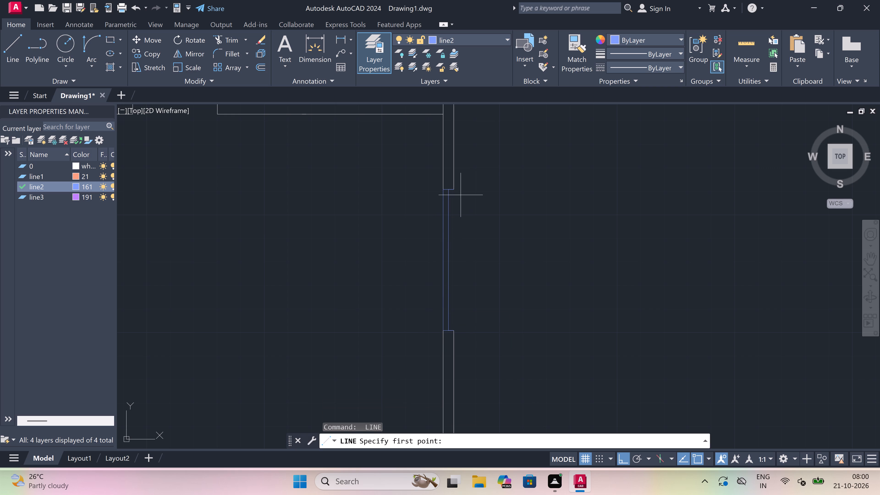
left_click(456, 191)
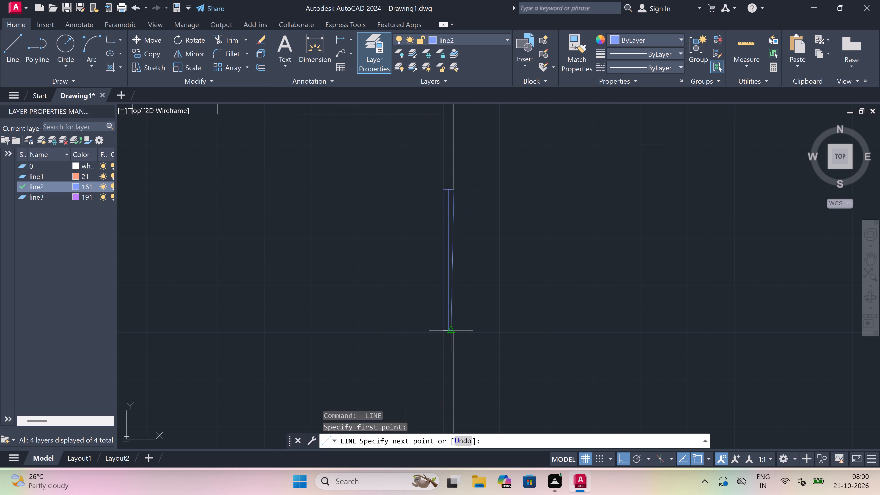
scroll(453, 328, "up", 4)
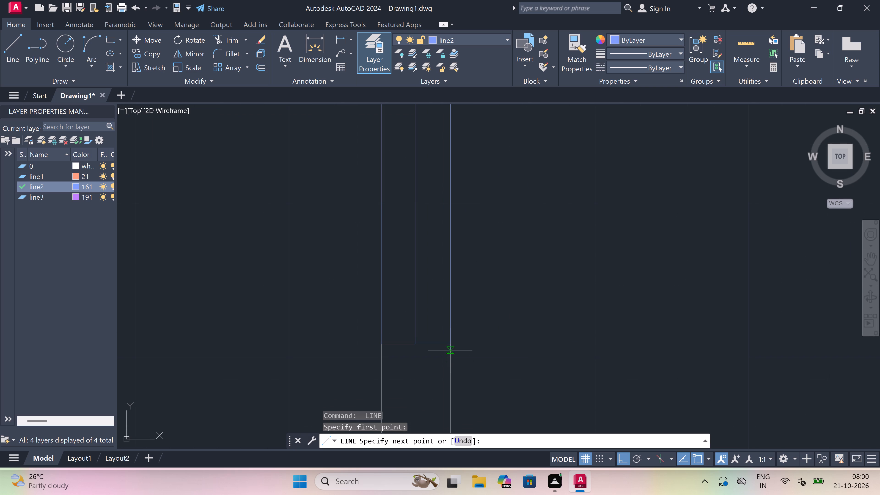
left_click(451, 344)
key("Escape")
Draw a 5' window centre line in the south exterior wall of the southeast room, with an end line across the wall at each end.
scroll(446, 241, "down", 3)
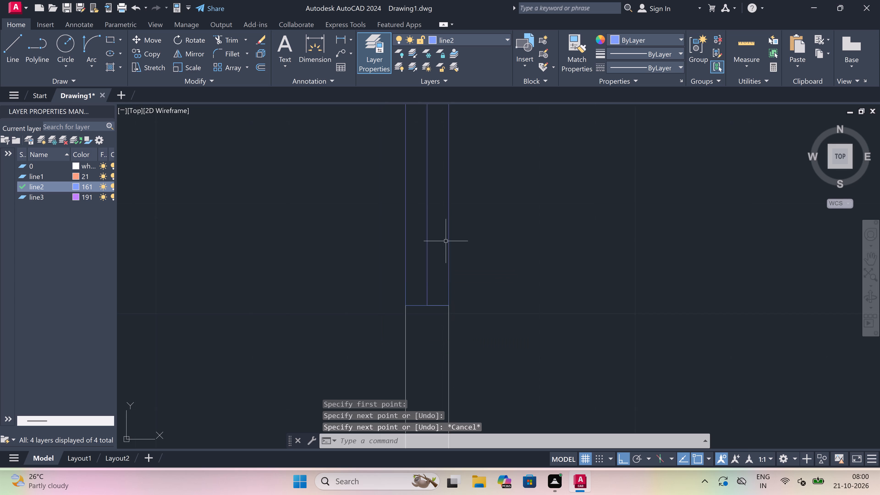
scroll(446, 241, "down", 5)
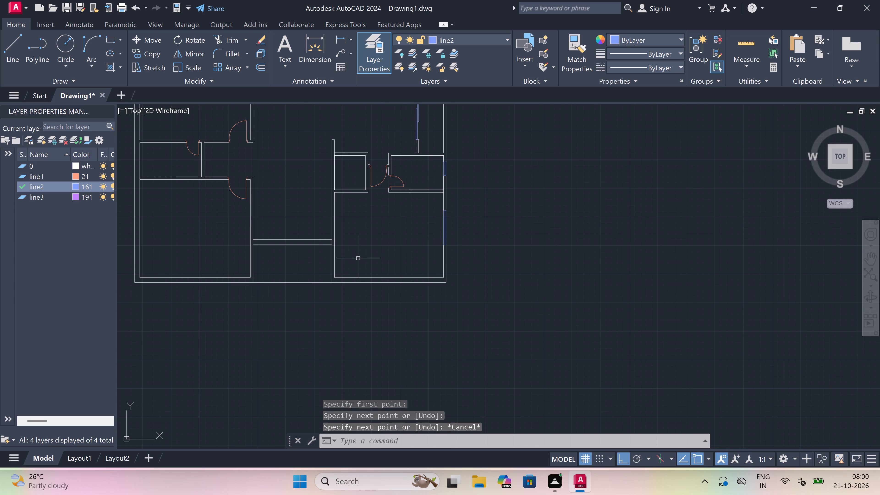
scroll(357, 280, "up", 4)
key("space")
left_click(371, 260)
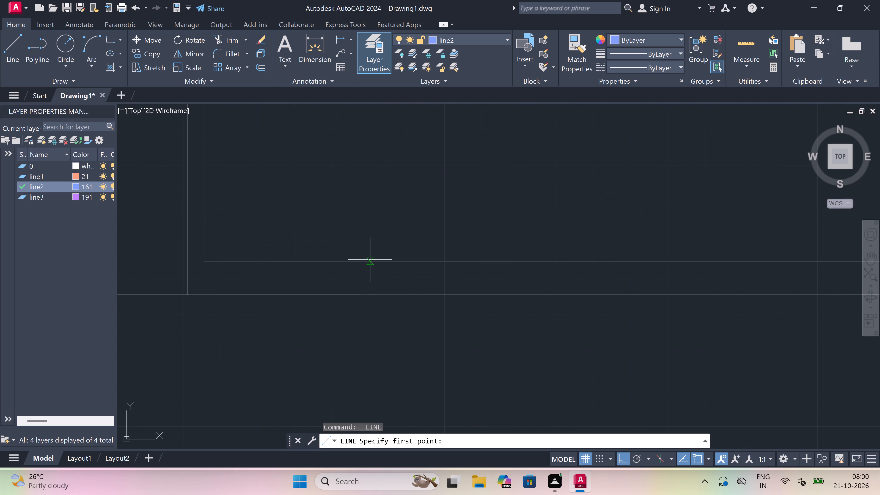
left_click(372, 293)
left_click_drag(371, 278, 378, 280)
type("5'")
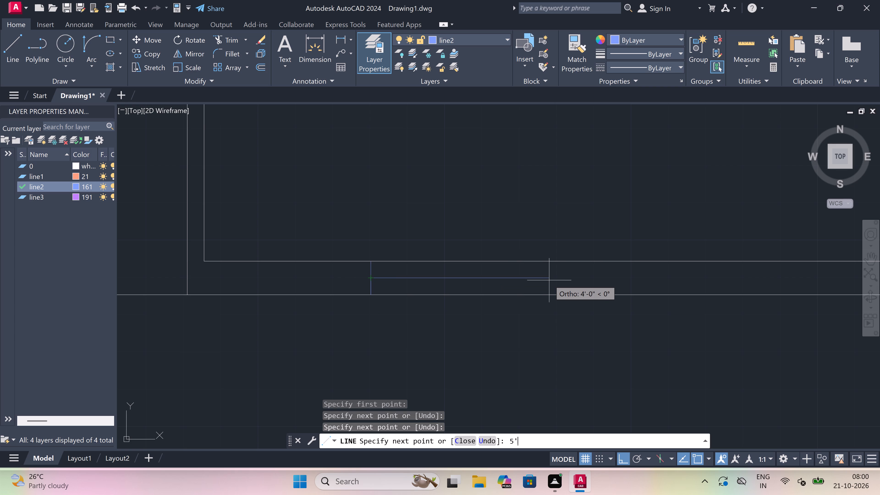
key("space")
scroll(594, 286, "down", 4)
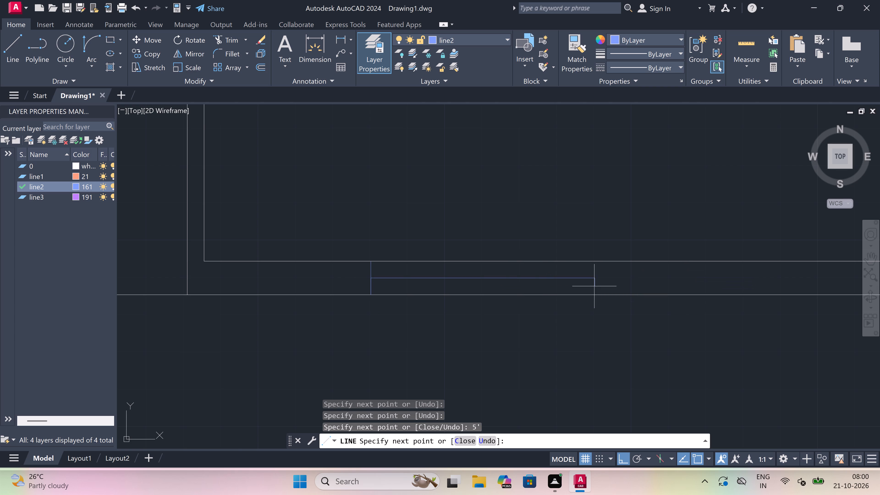
scroll(592, 264, "up", 3)
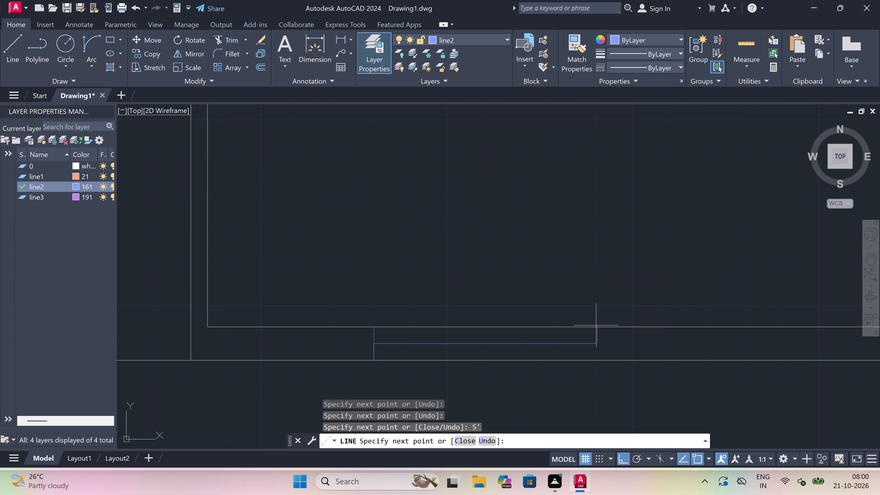
left_click(599, 326)
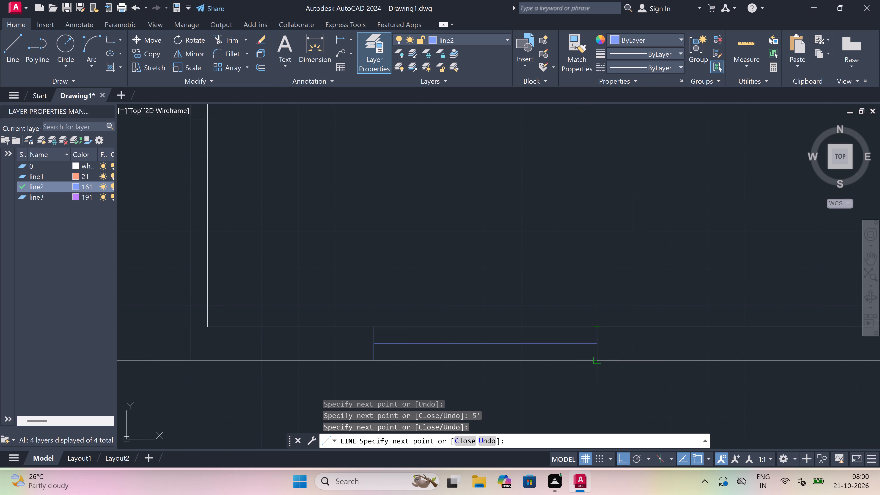
left_click(596, 362)
key("Escape")
Trim both south exterior wall lines between the end lines of the new 5' window.
key("t")
key("r")
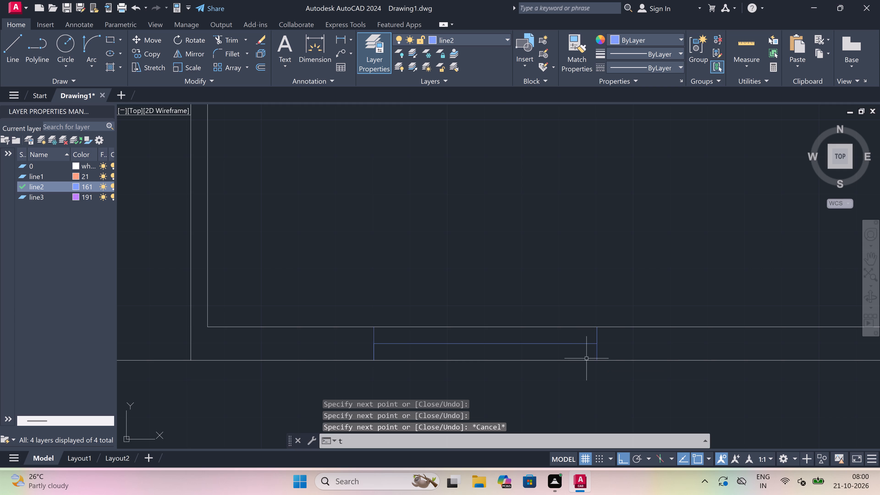
key("space")
left_click(490, 361)
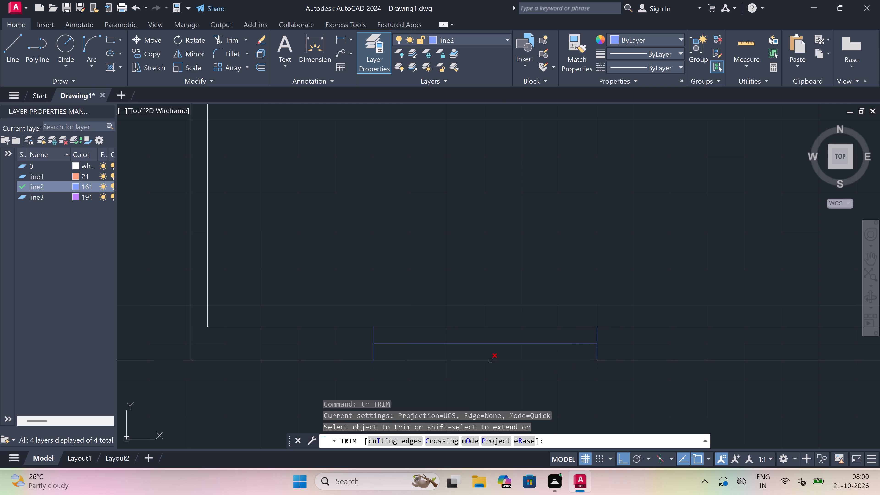
left_click(471, 316)
left_click(465, 332)
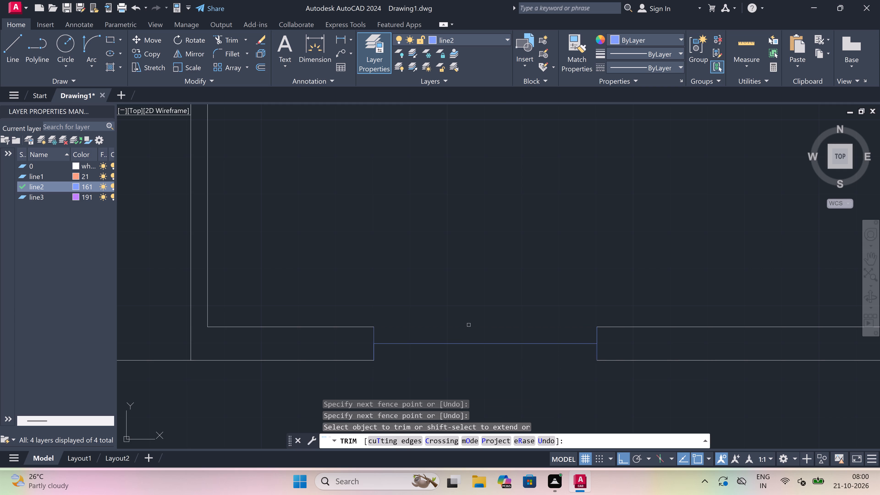
key("Escape")
Draw the inner and outer face lines of the 5' south window between the corners of the wall opening.
type("l")
key("space")
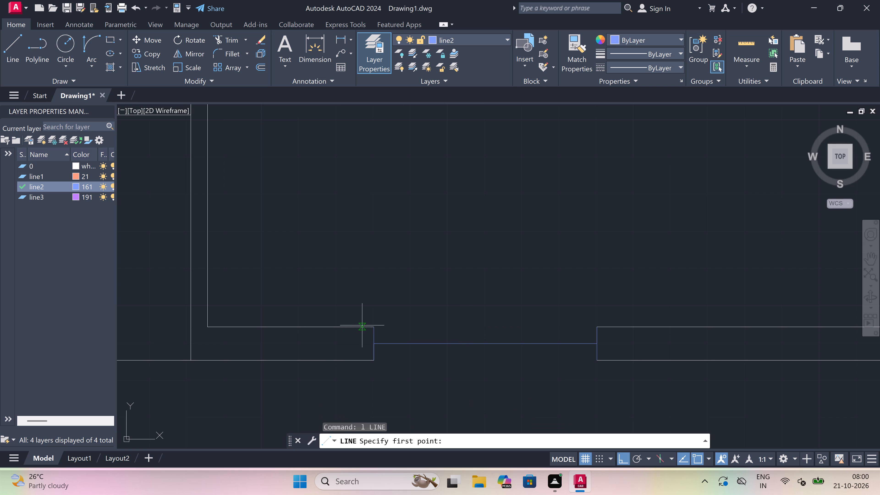
left_click_drag(376, 329, 378, 328)
left_click(598, 328)
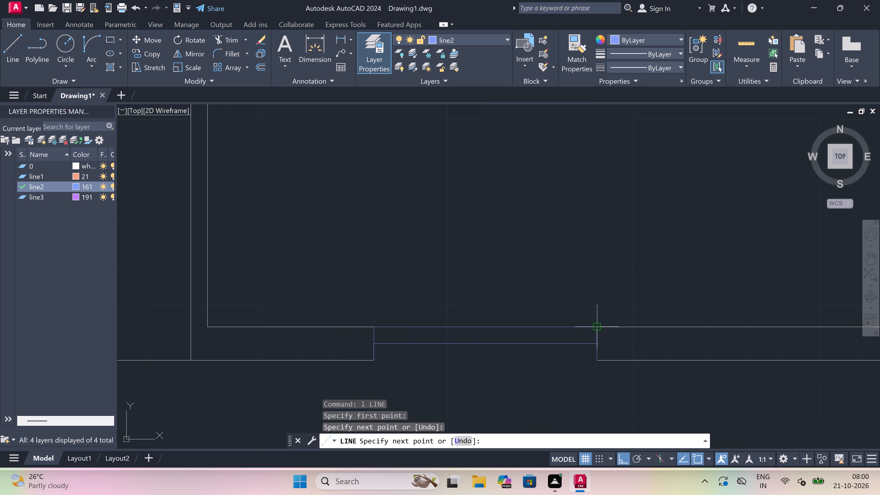
key("Escape")
key("space")
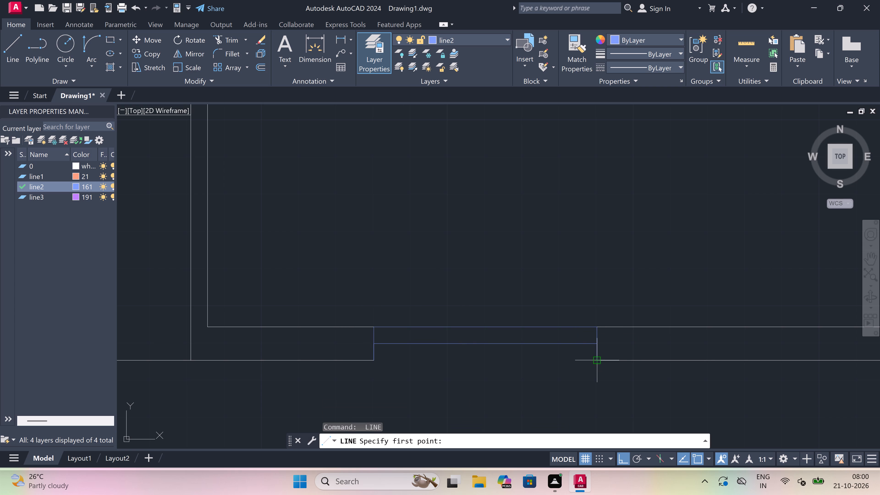
left_click(598, 360)
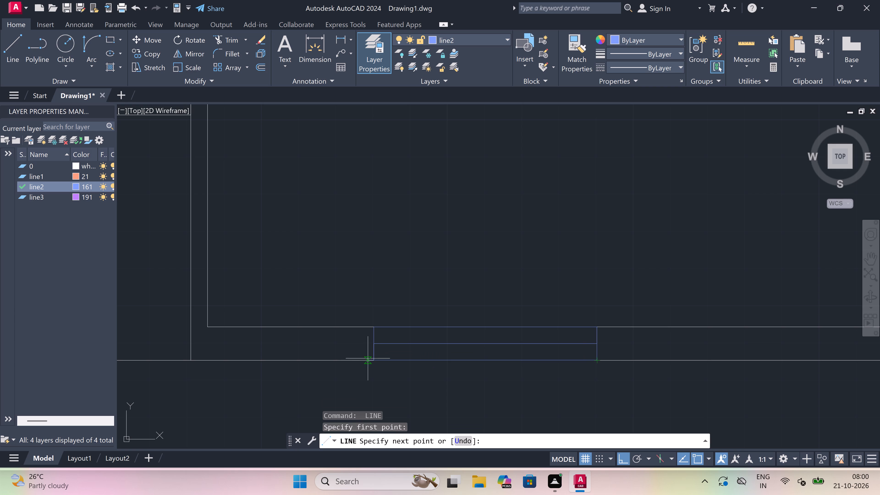
left_click(376, 358)
key("Escape")
Draw a window centre line about 8'-8" long in the southern cross wall of the central room, with an end line across the wall at each end.
scroll(426, 333, "down", 6)
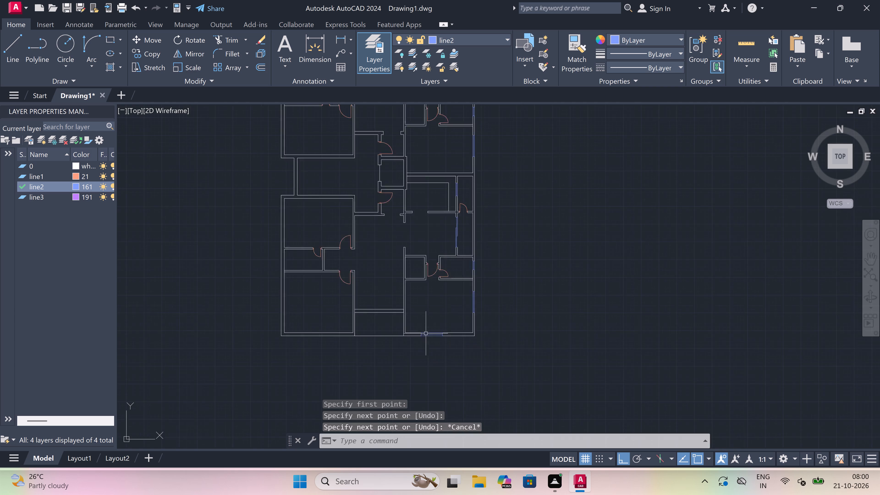
scroll(378, 331, "up", 3)
scroll(378, 331, "down", 3)
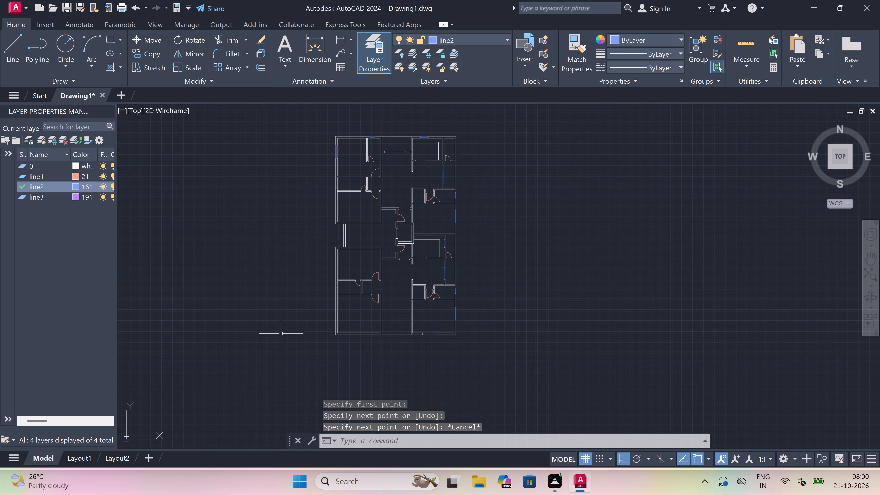
scroll(365, 314, "up", 3)
scroll(465, 343, "up", 3)
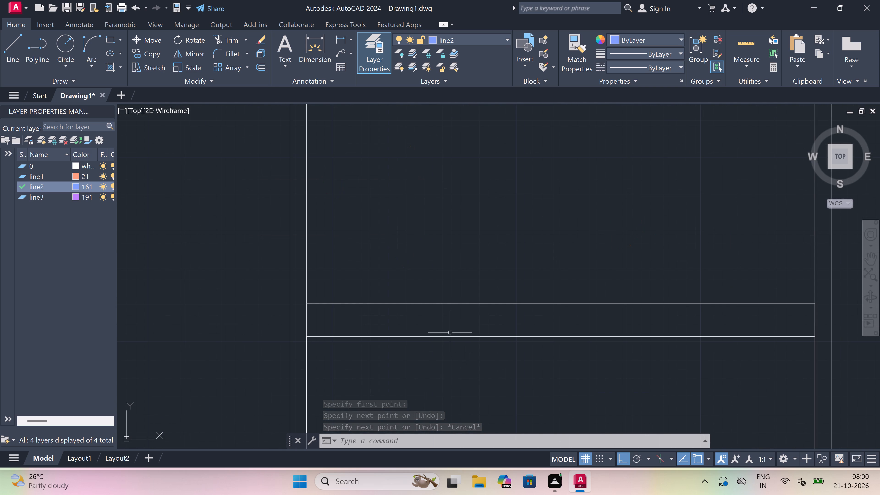
key("space")
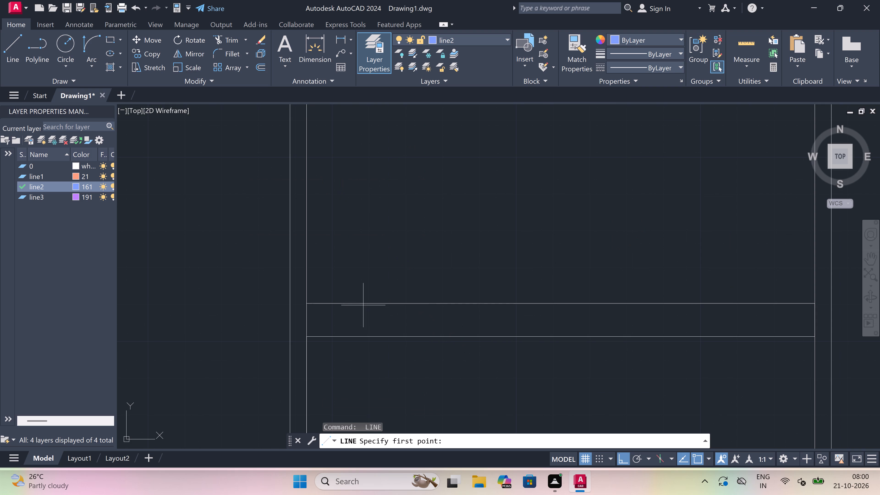
left_click(359, 306)
left_click(363, 337)
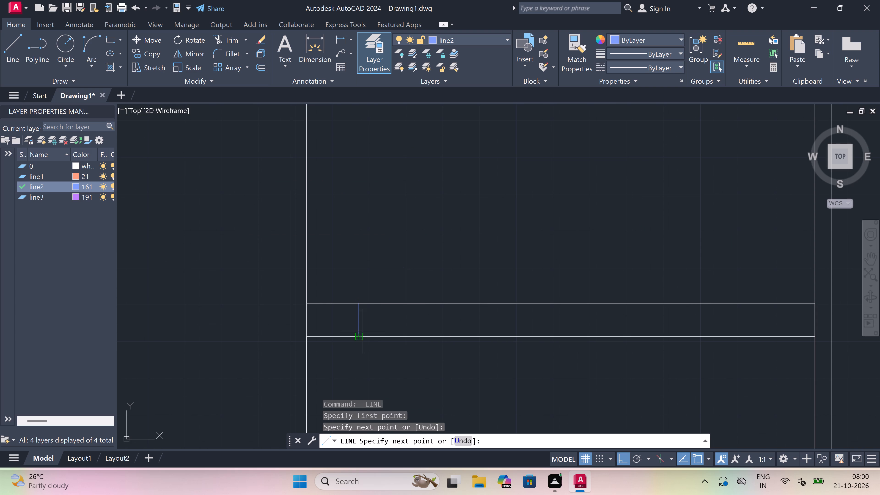
left_click_drag(362, 319, 364, 320)
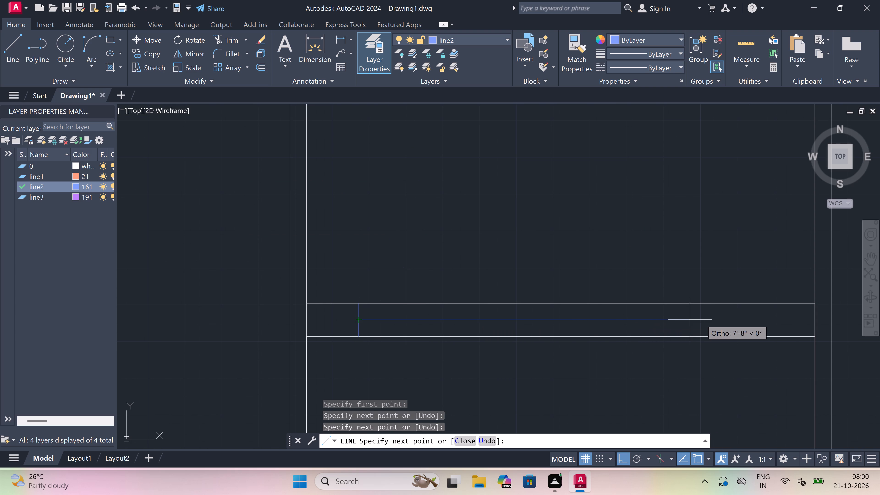
left_click(746, 323)
left_click(744, 307)
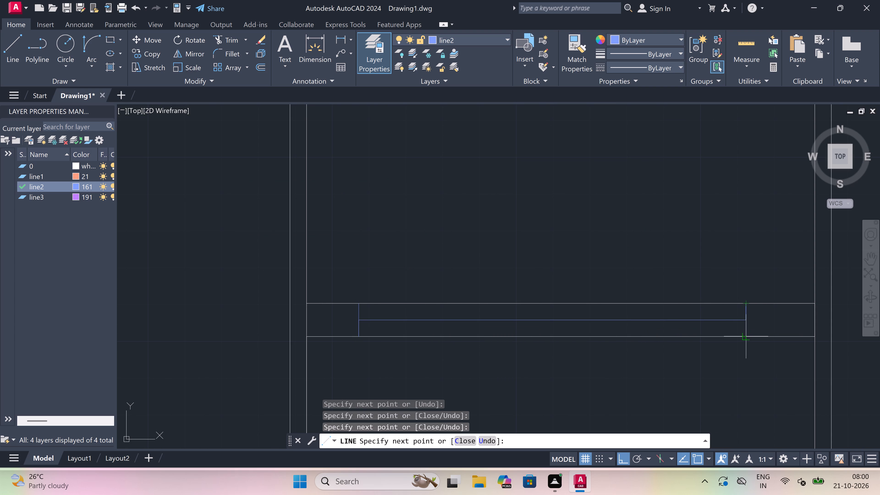
left_click(748, 336)
key("Escape")
Trim both lines of the central room's southern wall between the end lines of the wide window.
key("t")
key("r")
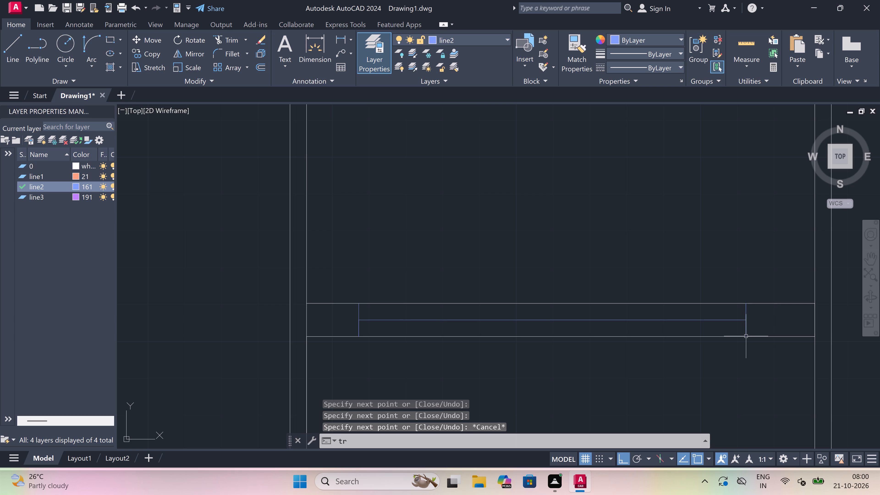
key("space")
left_click_drag(659, 330, 658, 333)
left_click(592, 388)
left_click(579, 318)
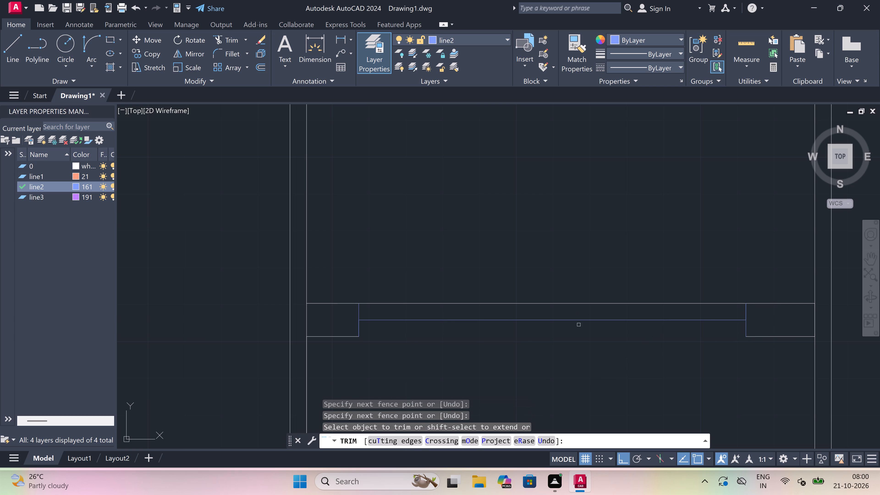
left_click(586, 285)
key("Escape")
Draw the north and south face lines of the wide window between the wall opening's corners in the central room's southern wall.
key("l")
key("space")
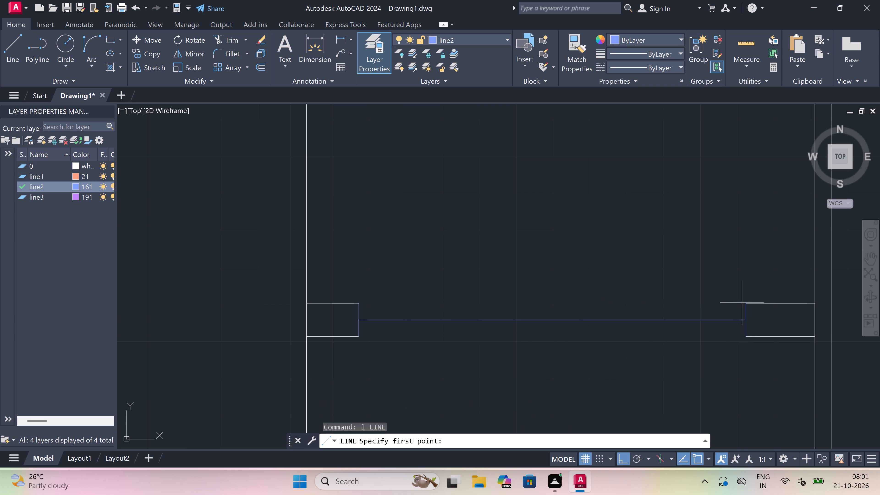
left_click_drag(749, 302, 719, 298)
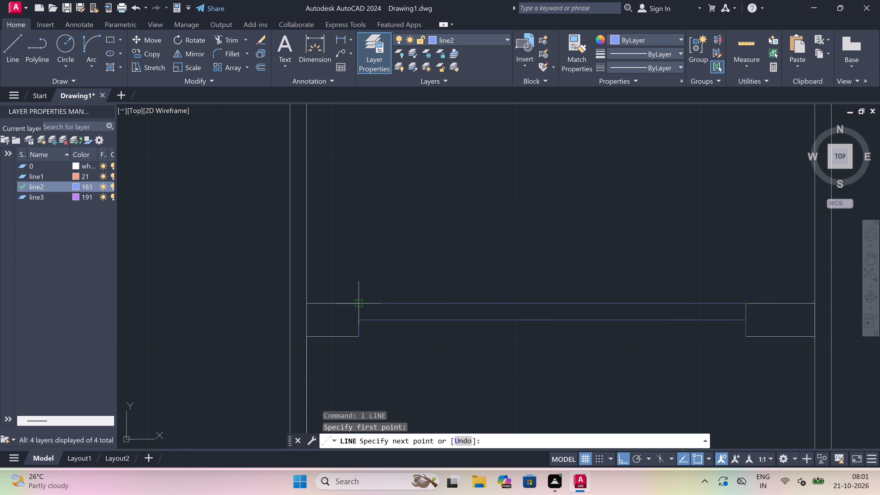
left_click(356, 302)
key("Escape")
key("space")
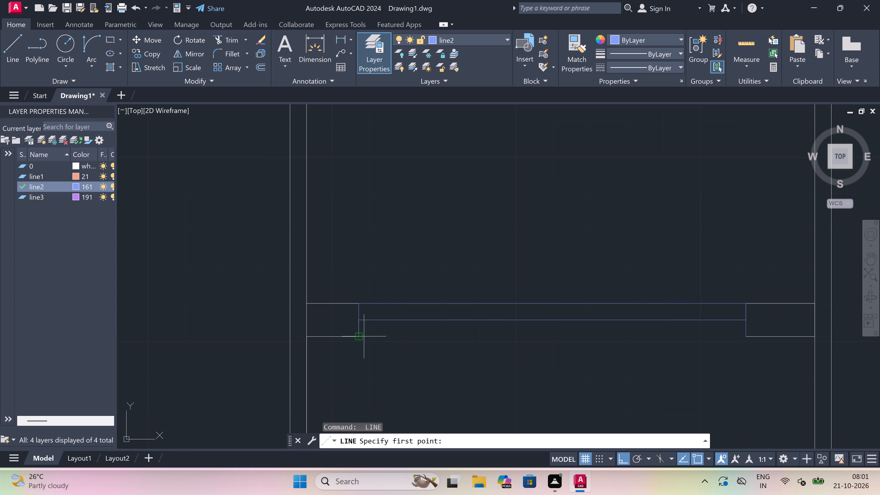
left_click_drag(364, 336, 367, 338)
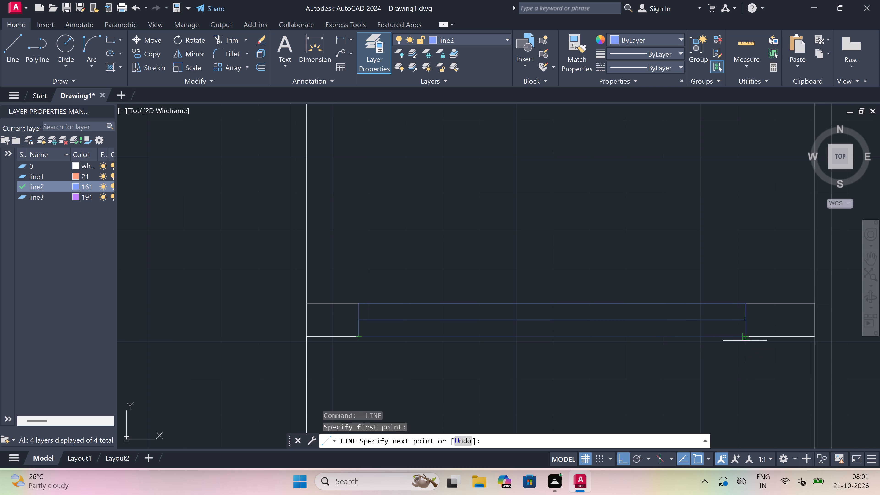
left_click(745, 341)
key("Escape")
Draw two short panel end lines from the wide window's centre line: one to the north face near the east end, one to the south face near the west end.
key("space")
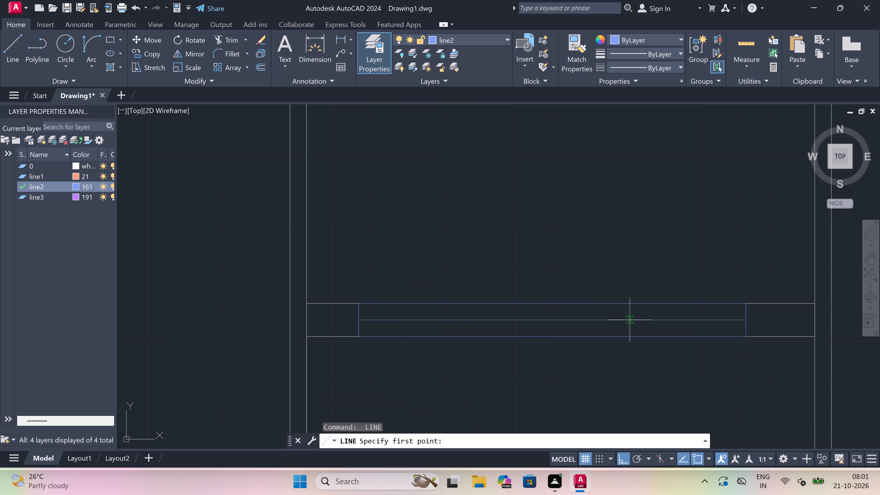
left_click_drag(629, 320, 628, 318)
left_click(625, 304)
key("Escape")
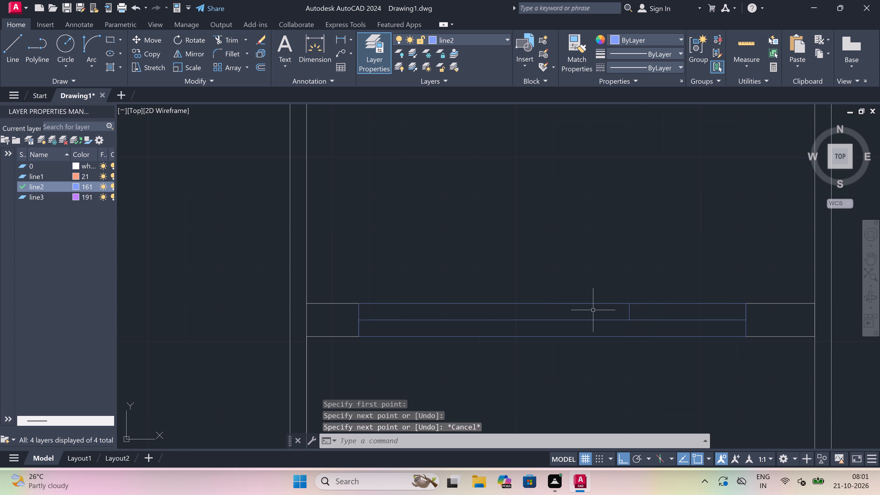
key("space")
left_click(479, 321)
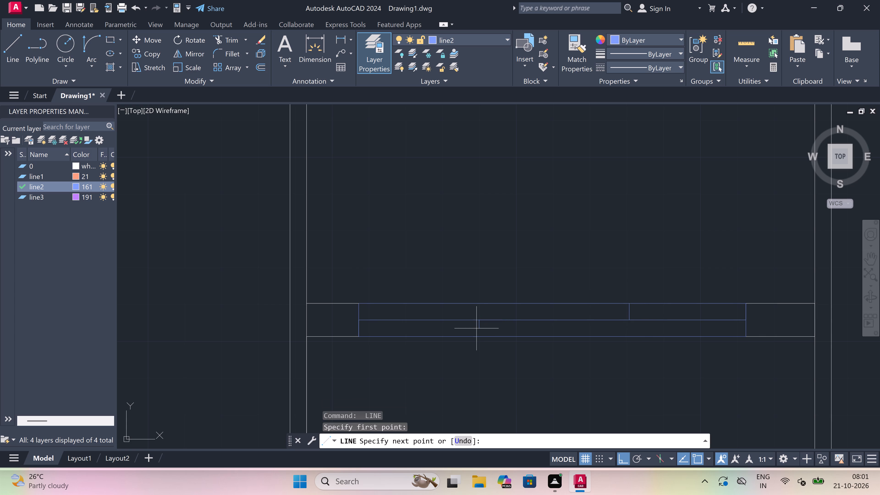
left_click(475, 338)
key("Escape")
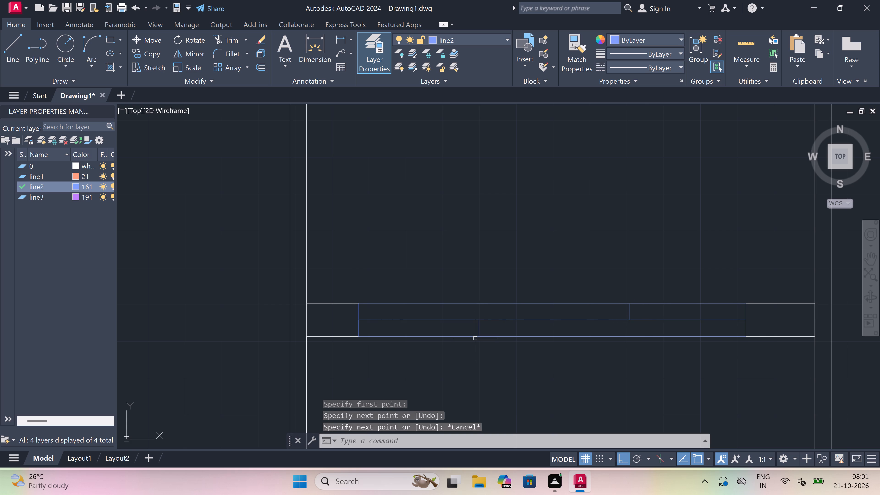
Trim the wide window's south face line west of its panel end line and the north face line east of the other one.
type("tr")
key("space")
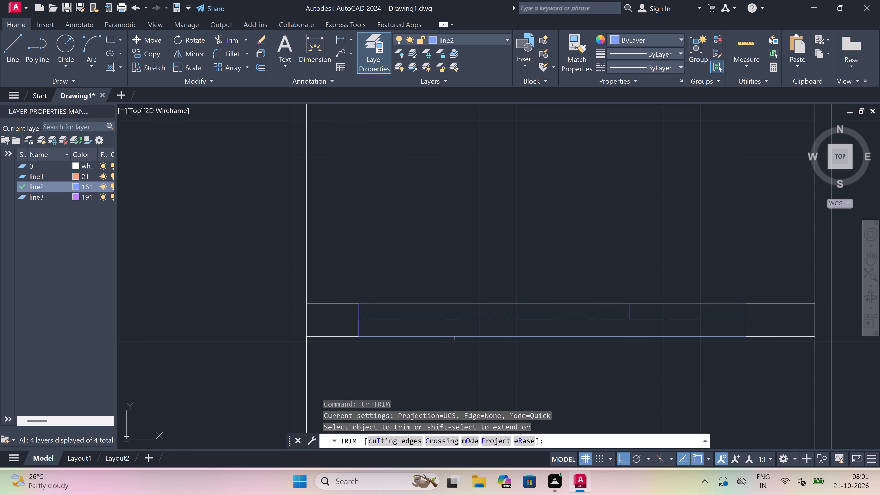
left_click(452, 338)
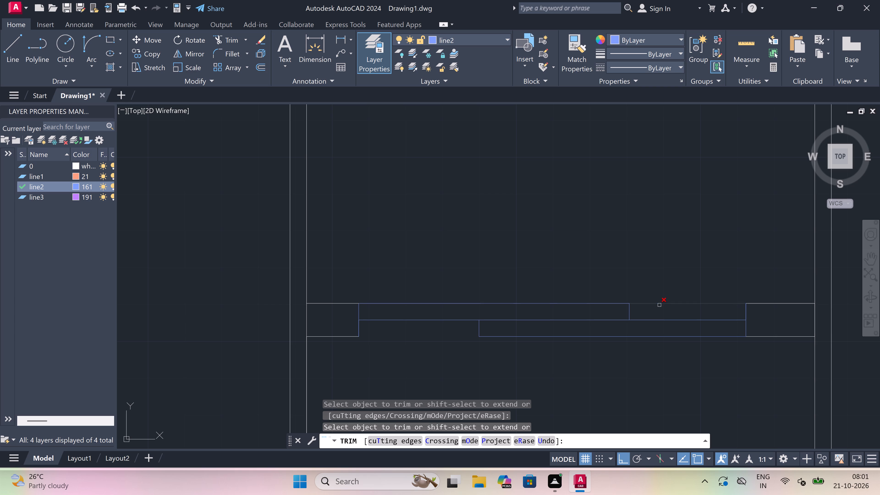
left_click(659, 305)
key("Escape")
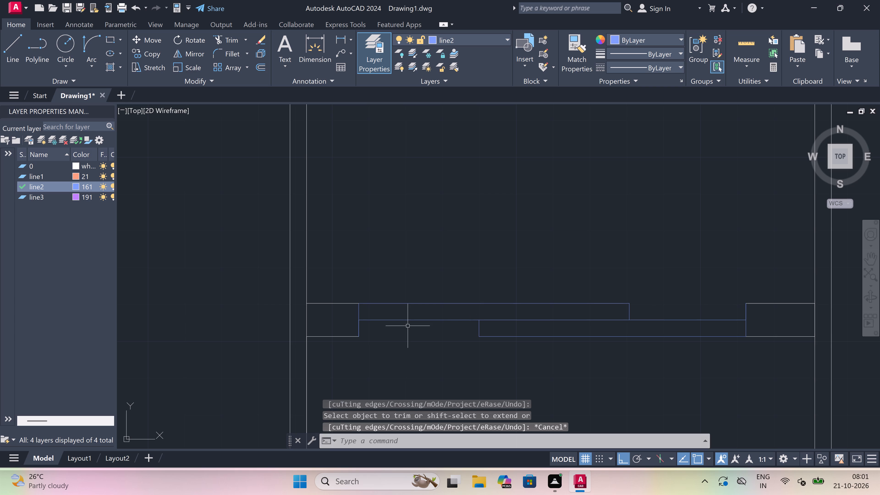
Trim the side wall lines crossing both ends of the central room's southern wall so the wall stubs join the side walls.
type("tr")
key("space")
left_click(312, 313)
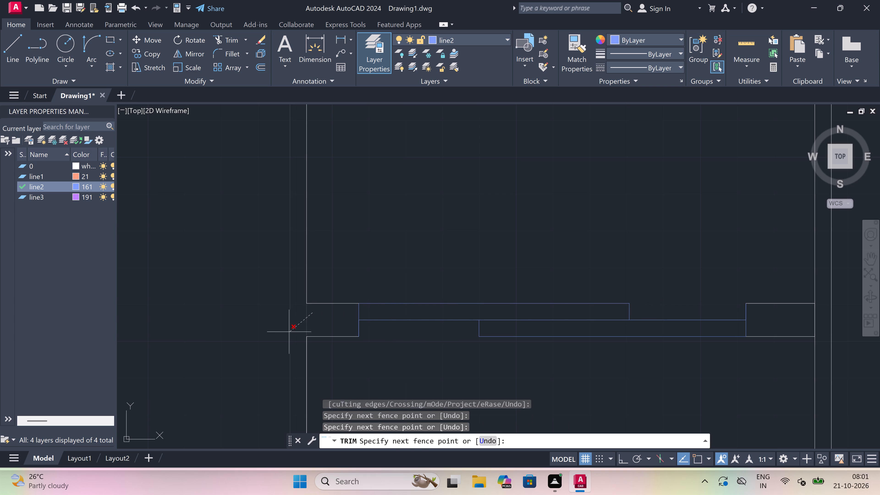
left_click(300, 327)
scroll(300, 327, "down", 3)
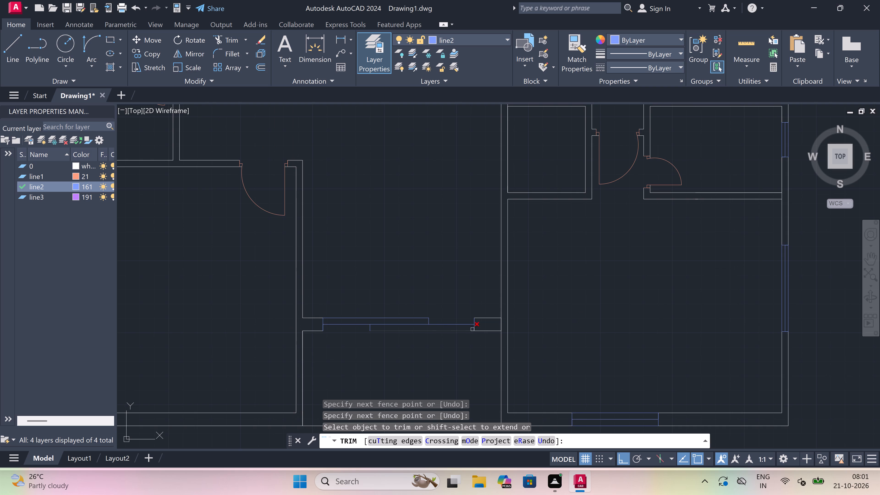
scroll(472, 329, "up", 1)
scroll(526, 319, "up", 2)
left_click(524, 319)
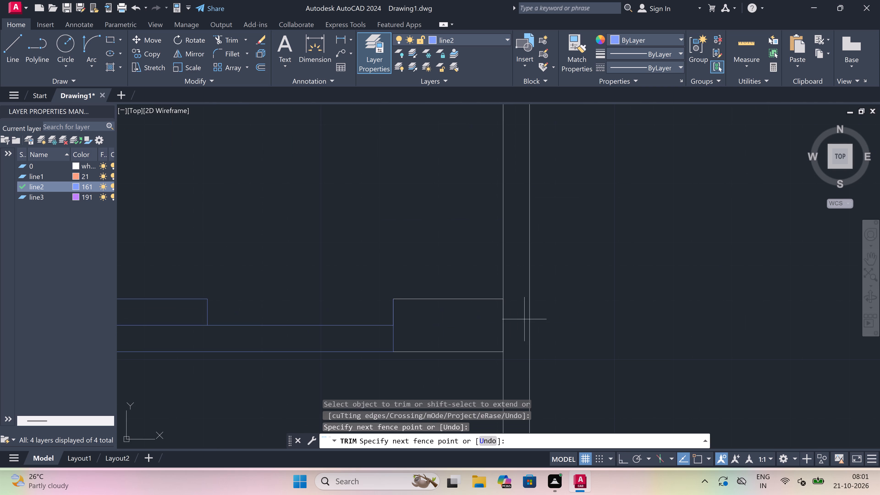
left_click(482, 322)
key("Escape")
Draw a 5' window centre line in the southwest room's south exterior wall, with an end line across the wall at each end.
scroll(496, 321, "down", 3)
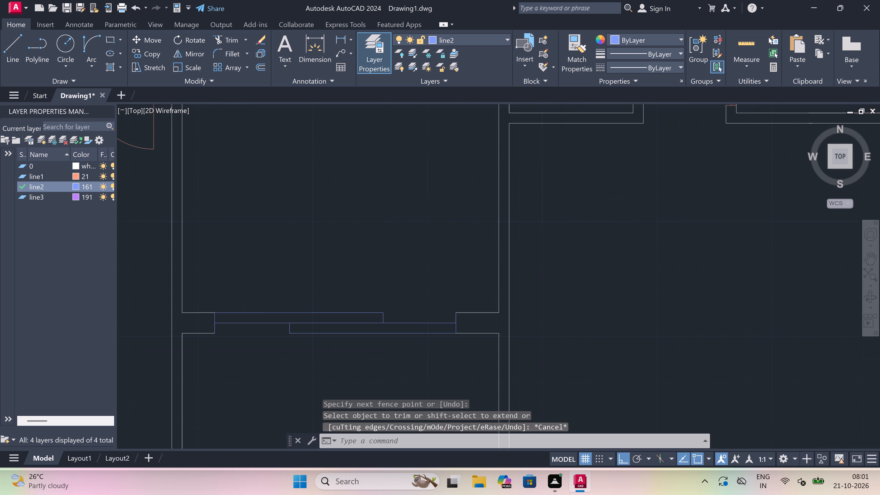
scroll(496, 321, "down", 5)
scroll(461, 327, "up", 3)
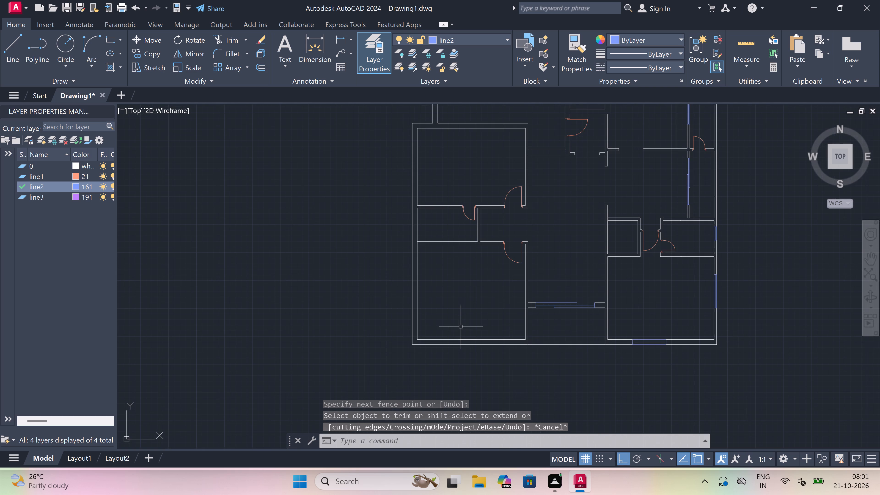
type("l")
key("space")
scroll(466, 335, "up", 4)
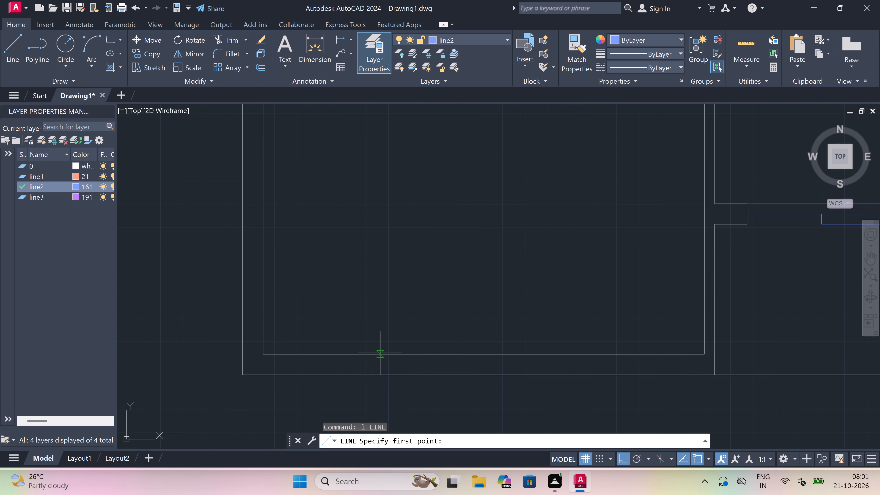
left_click(364, 352)
left_click(362, 377)
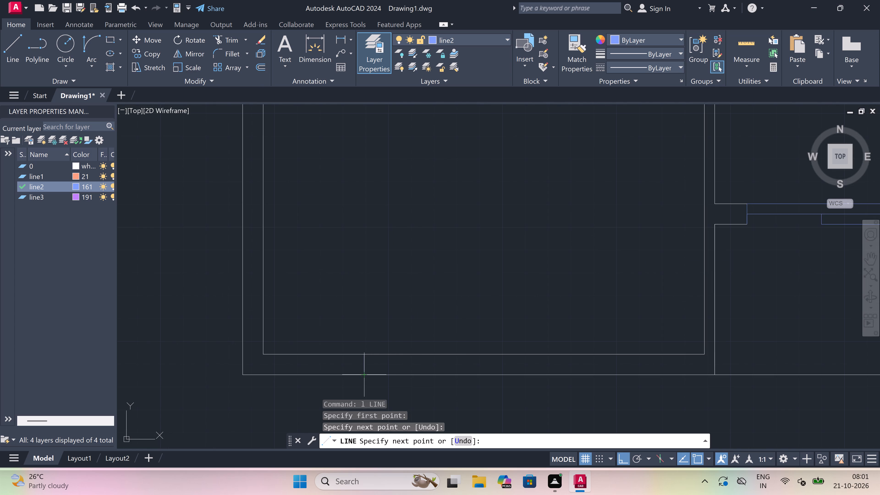
left_click_drag(365, 366, 371, 366)
key("5")
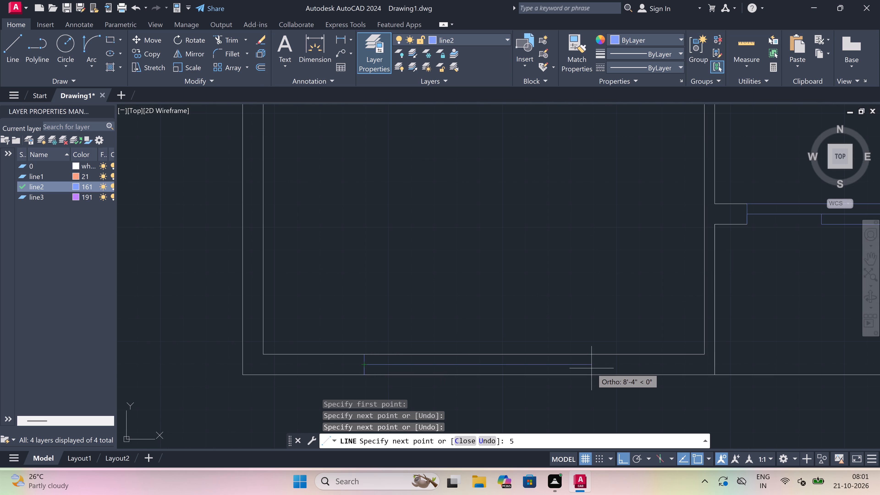
key("apostrophe")
key("space")
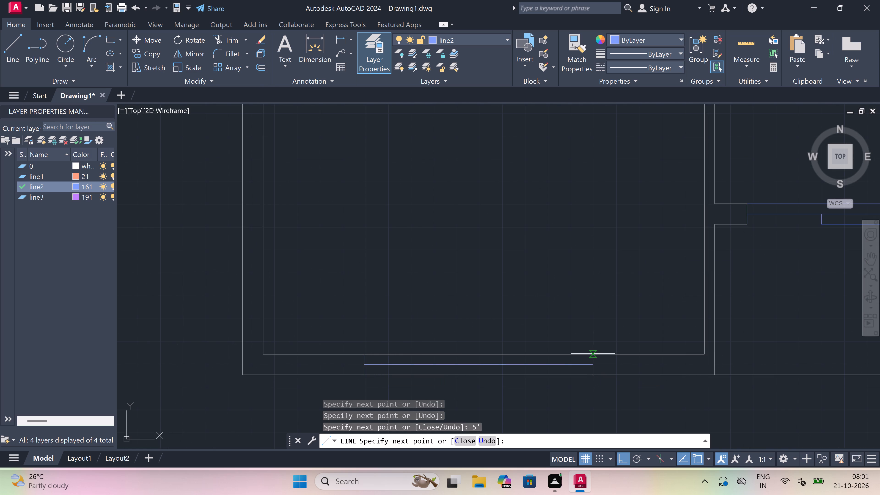
left_click(503, 357)
left_click(500, 376)
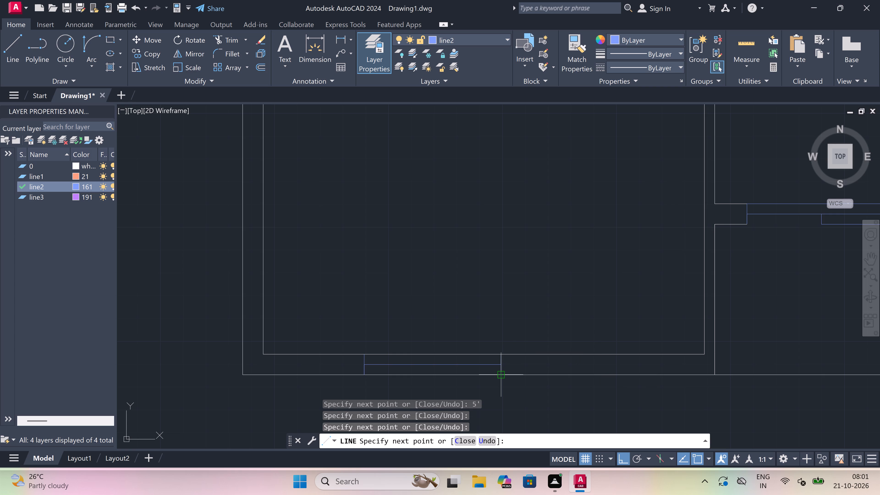
key("Escape")
Trim both lines of the southwest room's south exterior wall between the end lines of the 5' window.
type("tr")
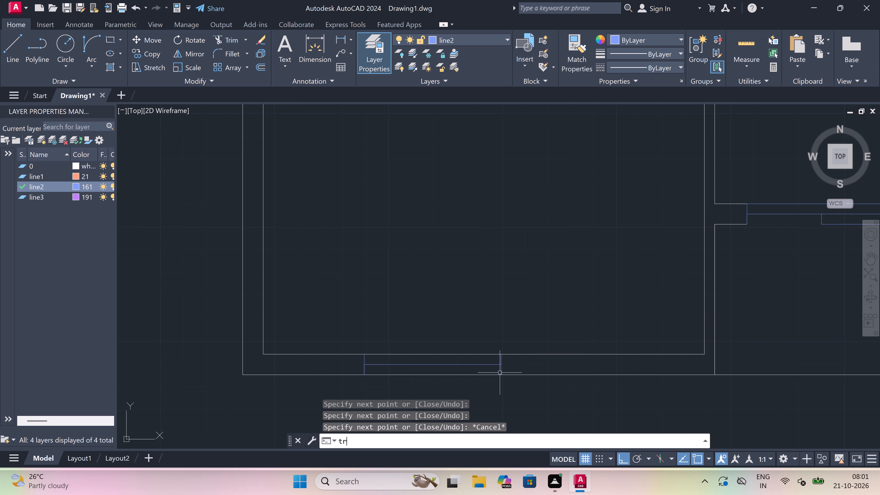
key("space")
left_click(460, 374)
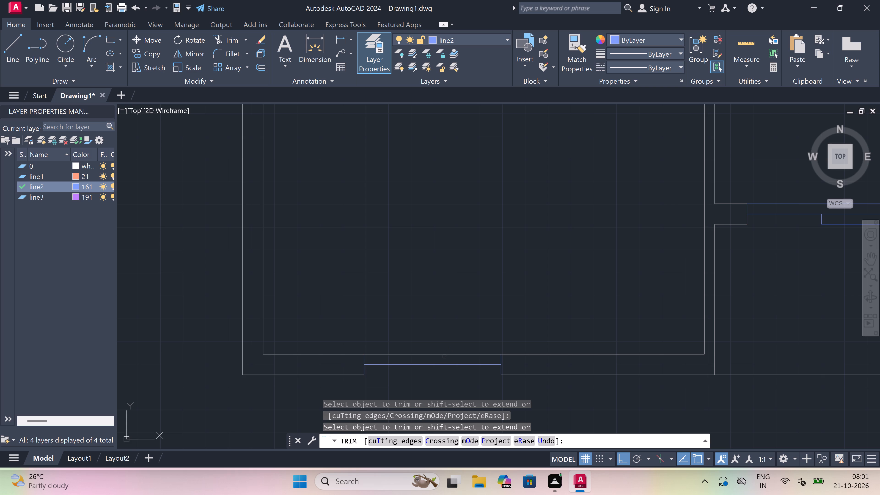
left_click(444, 355)
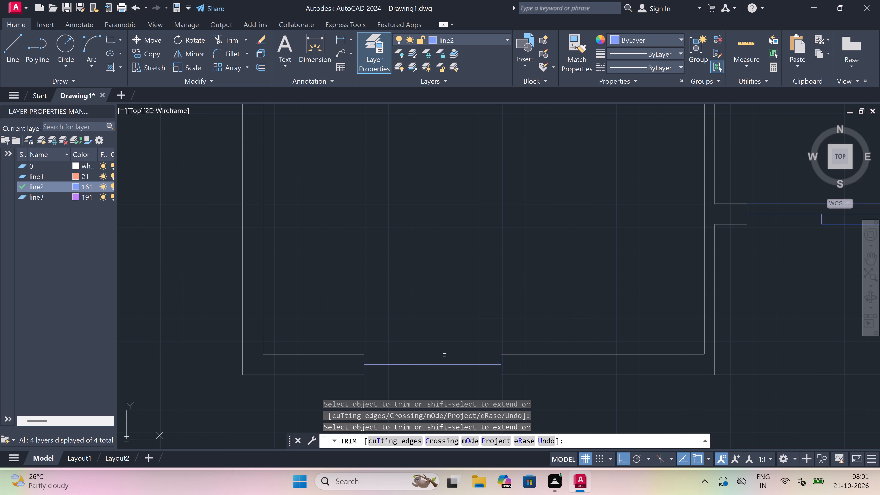
key("Escape")
Draw the inner and outer face lines of the southwest room's 5' window between the corners of the wall opening.
key("l")
key("space")
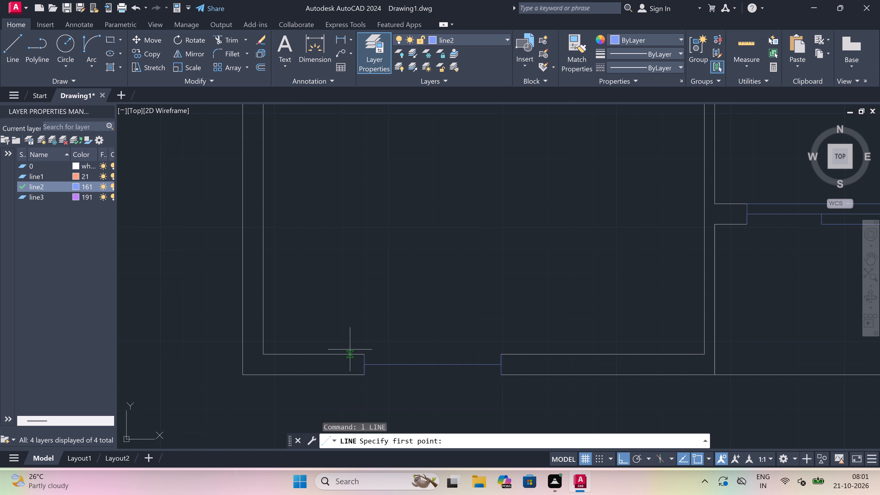
left_click(365, 354)
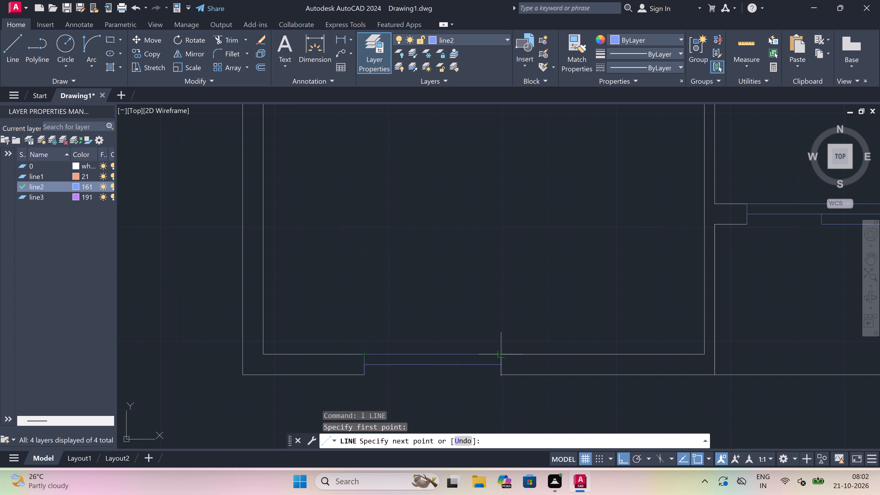
left_click(501, 353)
key("Escape")
key("space")
left_click_drag(501, 374, 496, 375)
left_click(364, 378)
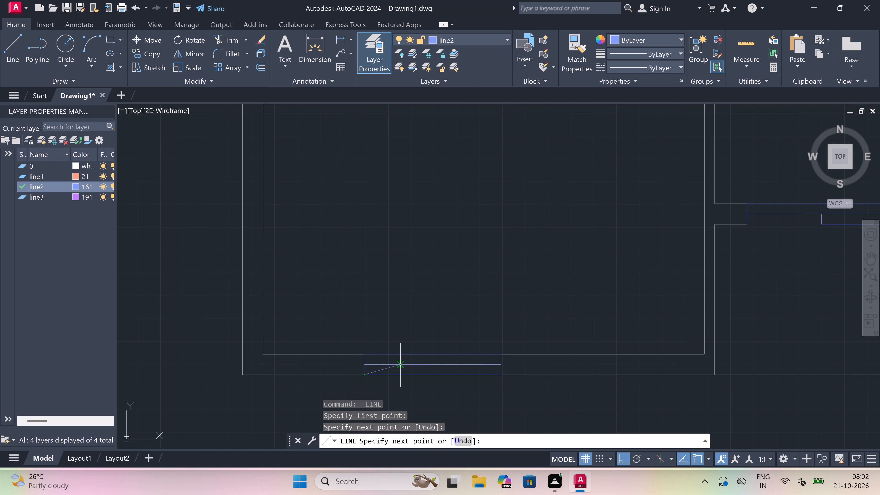
key("Escape")
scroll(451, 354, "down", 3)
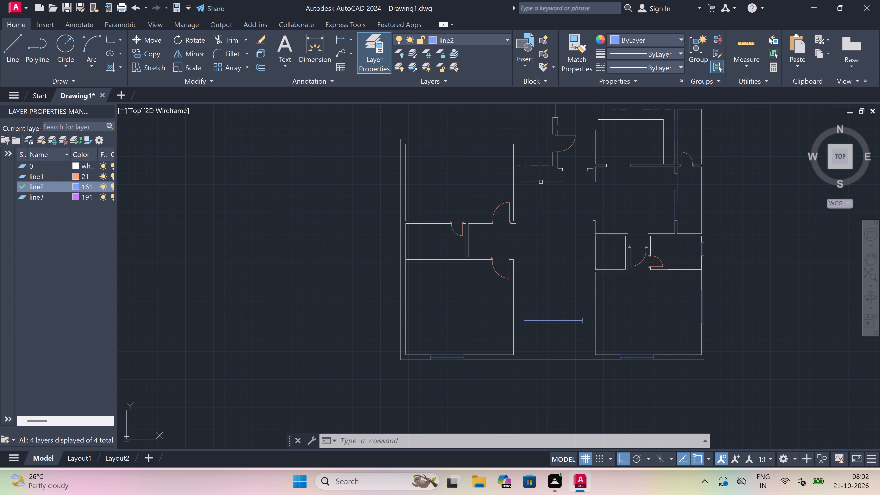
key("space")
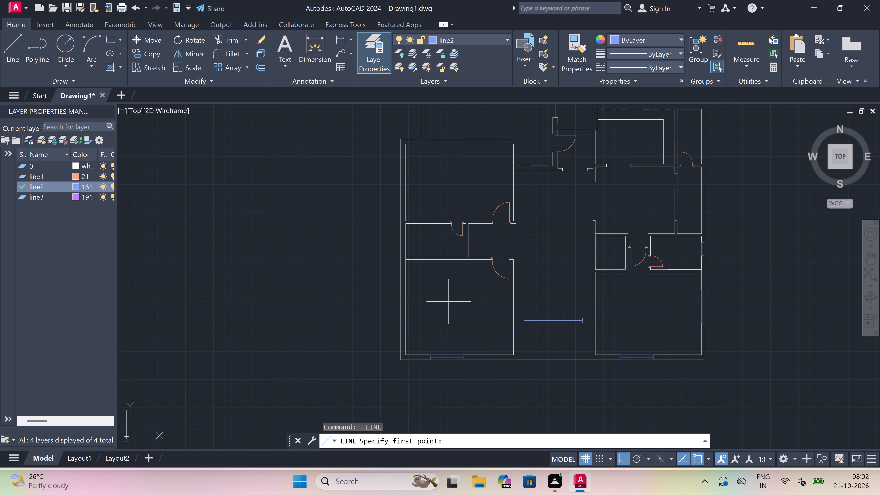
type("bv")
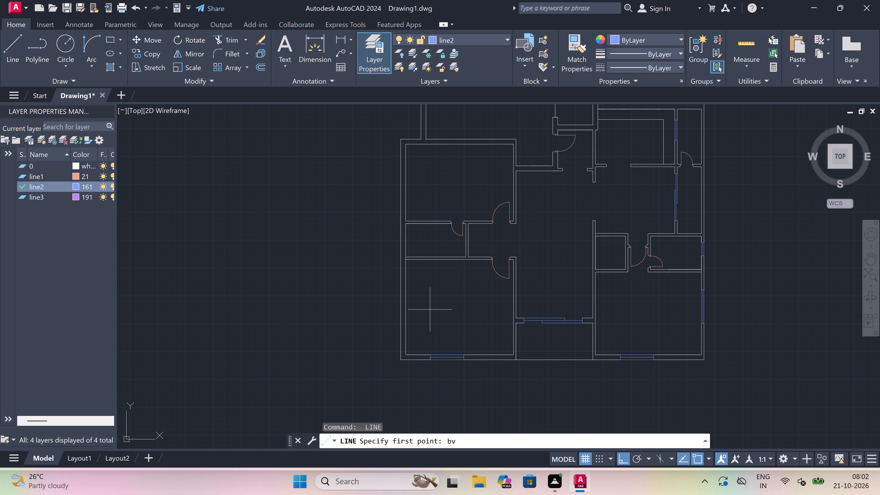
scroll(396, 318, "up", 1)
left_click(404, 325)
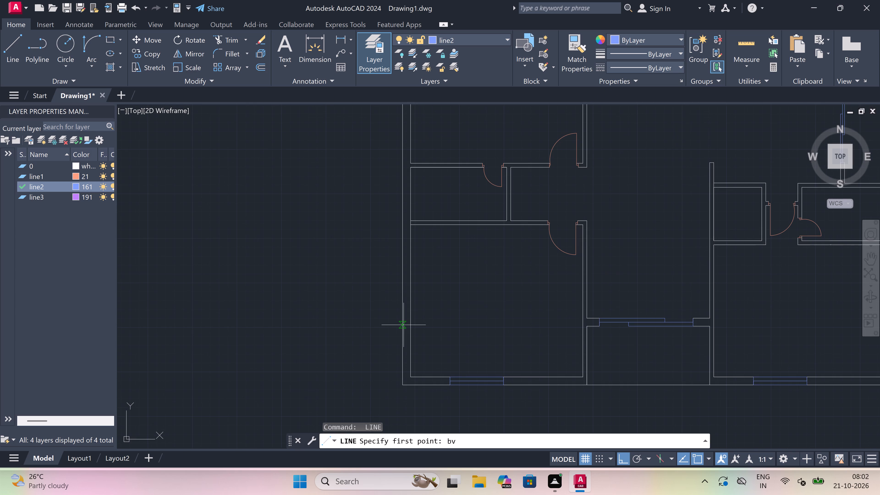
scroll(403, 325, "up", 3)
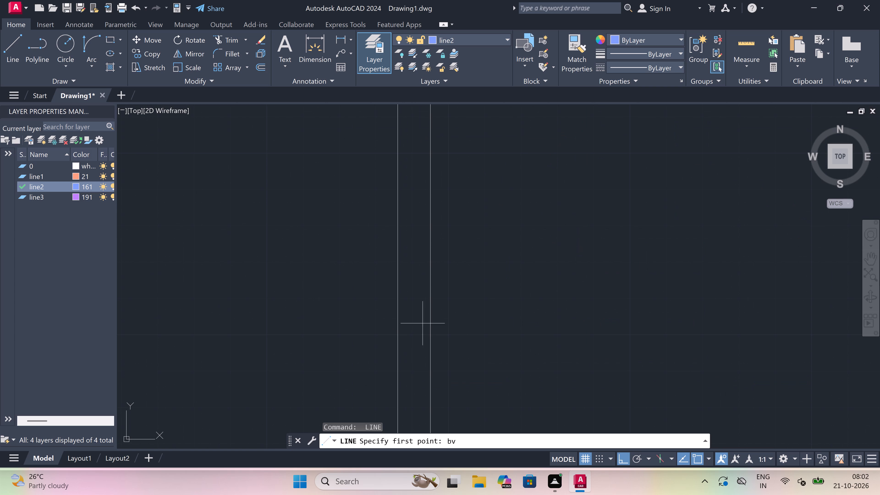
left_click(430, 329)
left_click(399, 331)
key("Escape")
Draw a 5' window centre line in the southwest room's west exterior wall, with an end line across the wall at each end.
type("l")
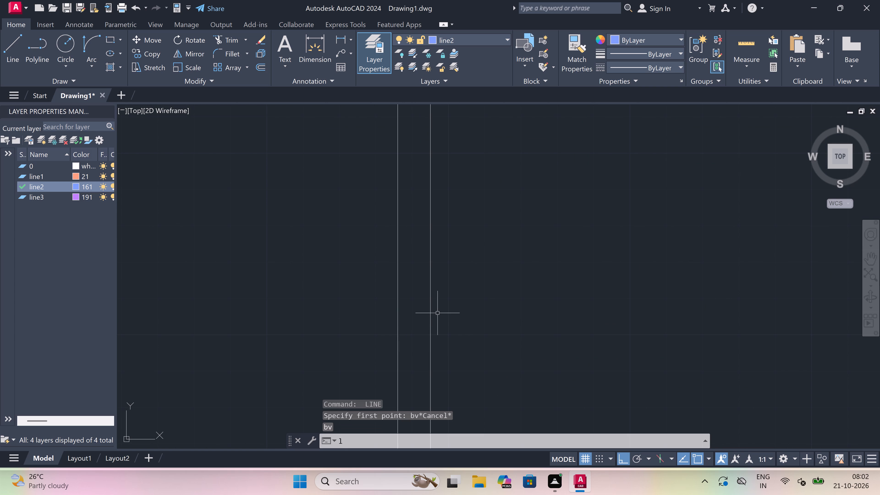
key("space")
left_click(399, 327)
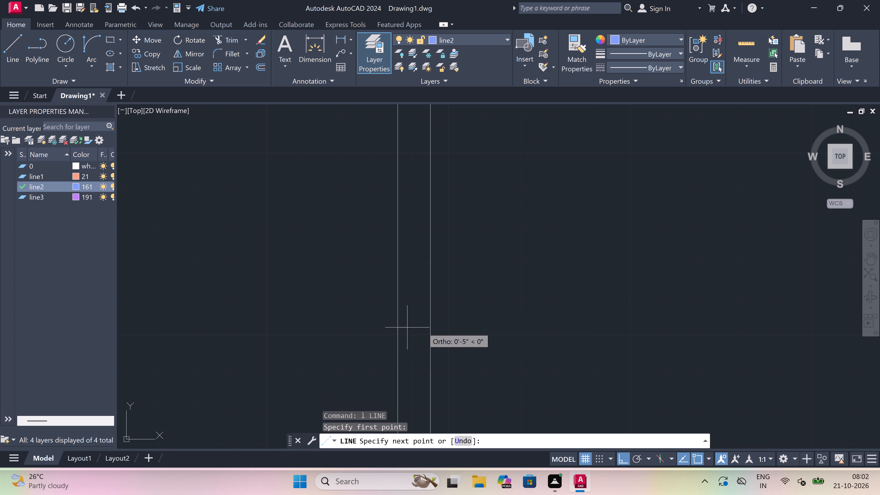
left_click(432, 327)
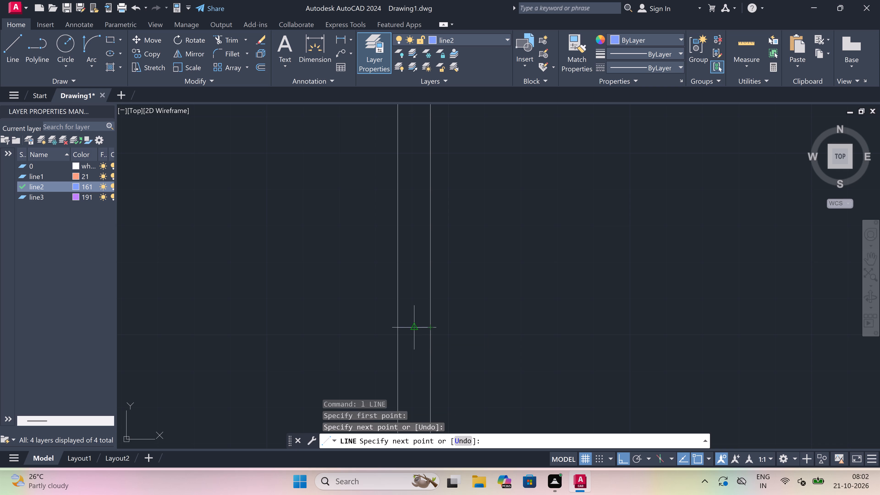
left_click(415, 328)
left_click_drag(415, 312, 415, 305)
key("5")
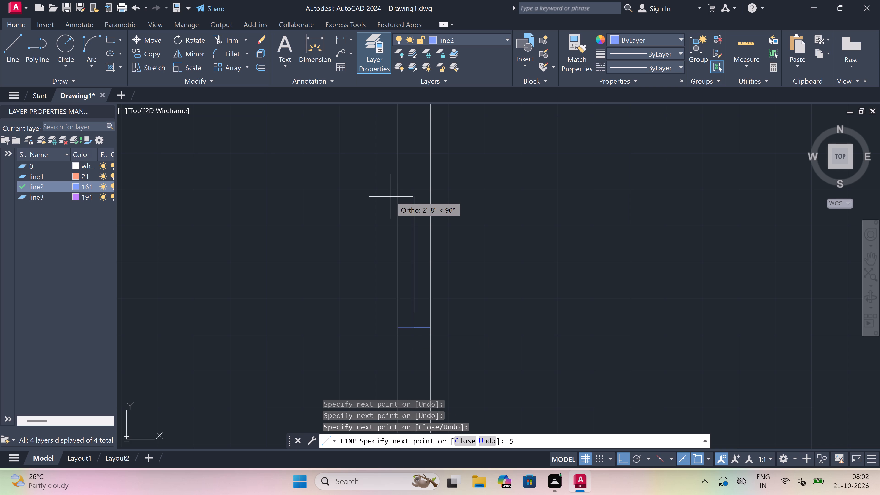
type("'")
key("space")
scroll(389, 202, "down", 5)
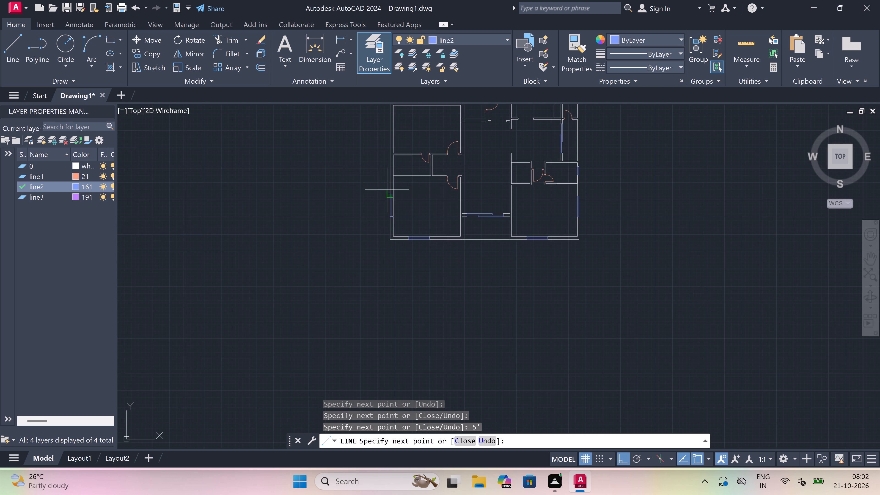
scroll(379, 177, "up", 4)
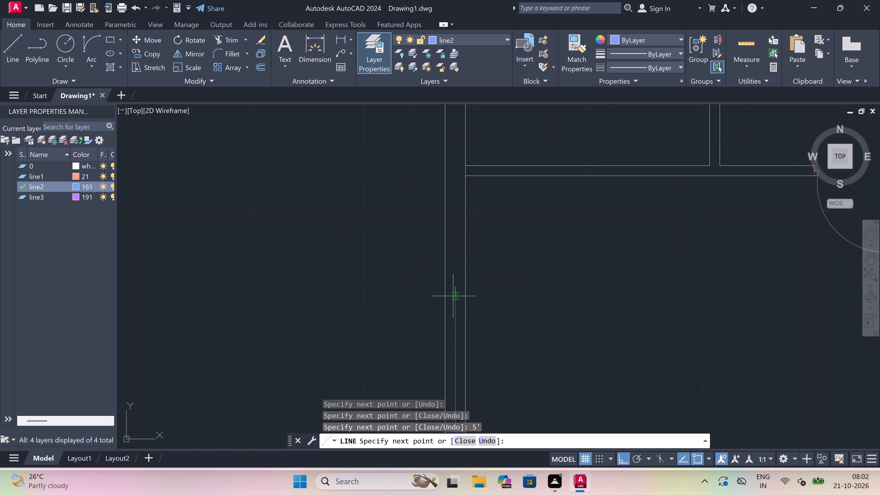
scroll(454, 303, "up", 4)
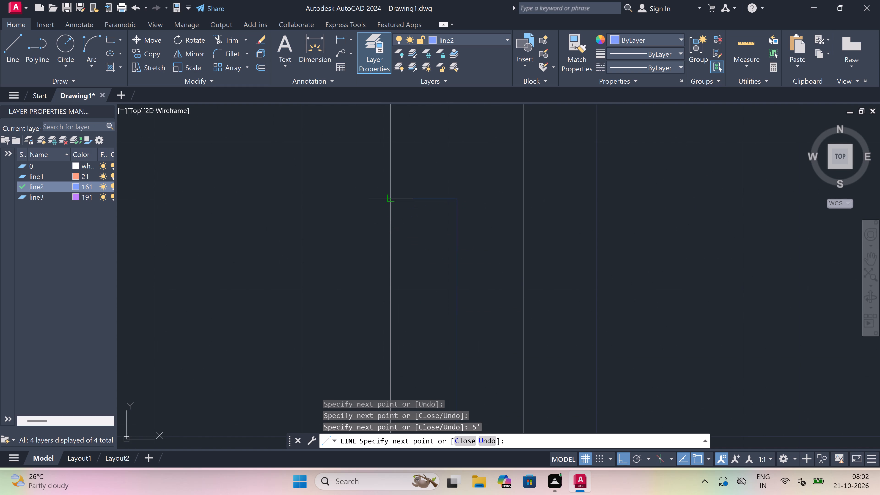
left_click(392, 195)
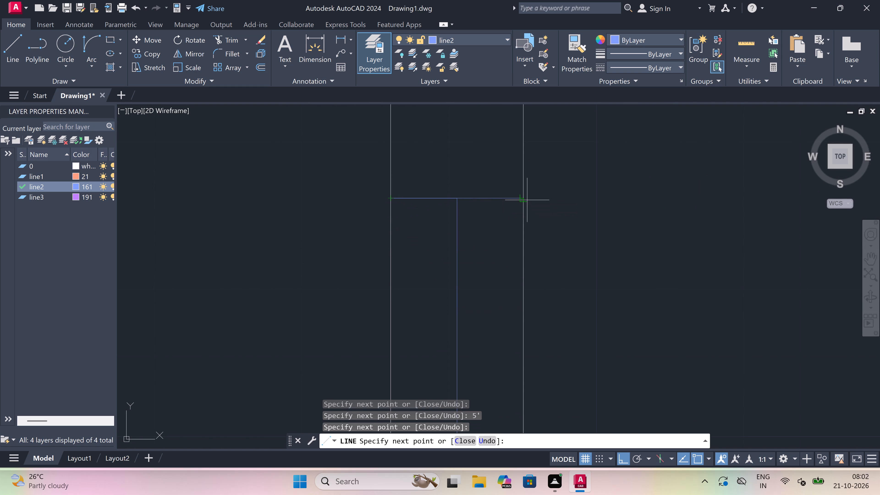
left_click(520, 200)
key("Escape")
Trim both lines of the southwest room's west exterior wall between the end lines of the 5' window.
scroll(490, 193, "down", 6)
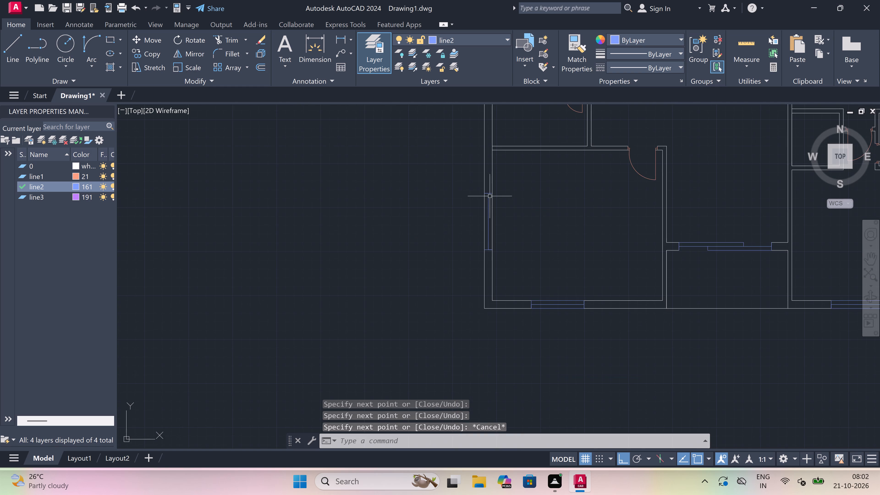
scroll(488, 216, "up", 2)
type("tr")
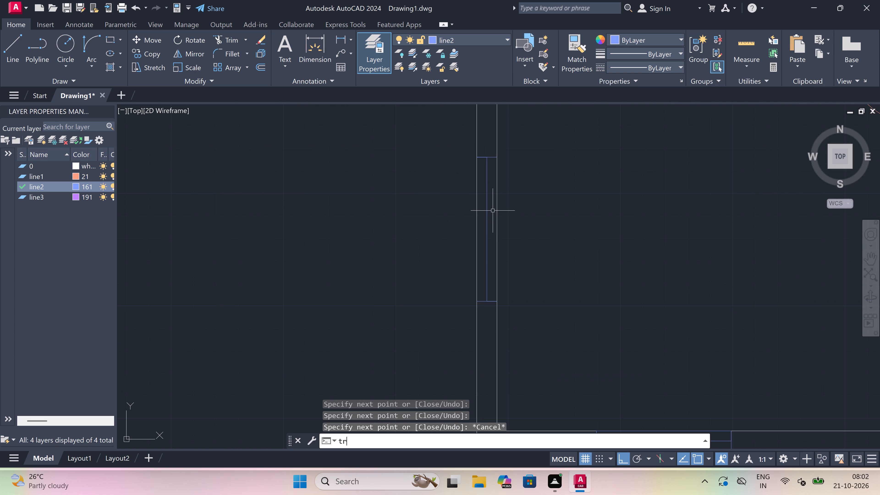
key("space")
left_click(496, 211)
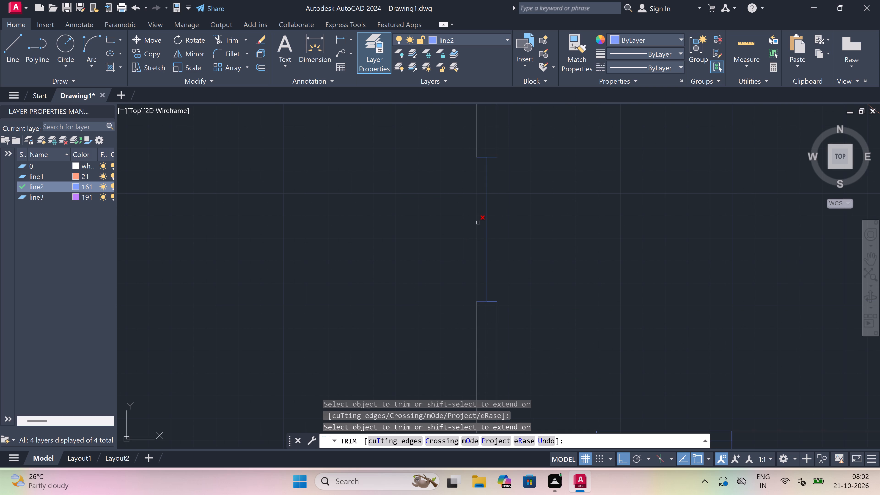
left_click(478, 225)
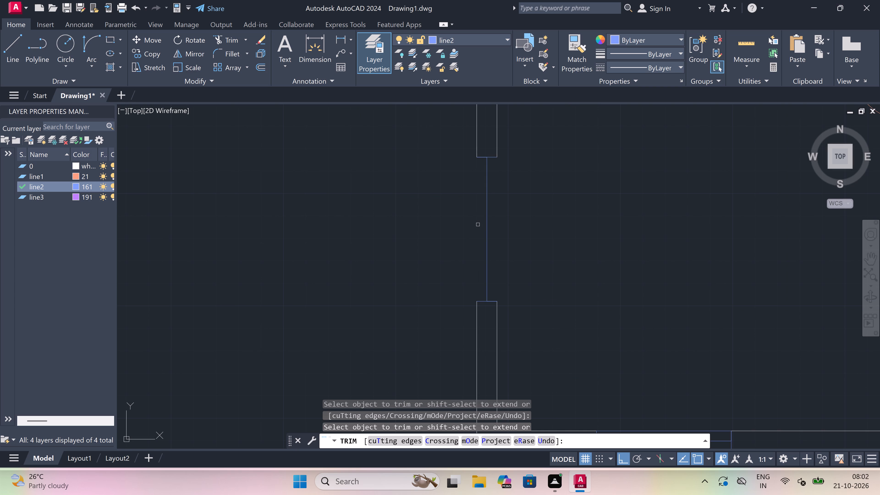
key("Escape")
Draw the outer and inner face lines of the west wall's 5' window between the corners of the wall opening.
key("l")
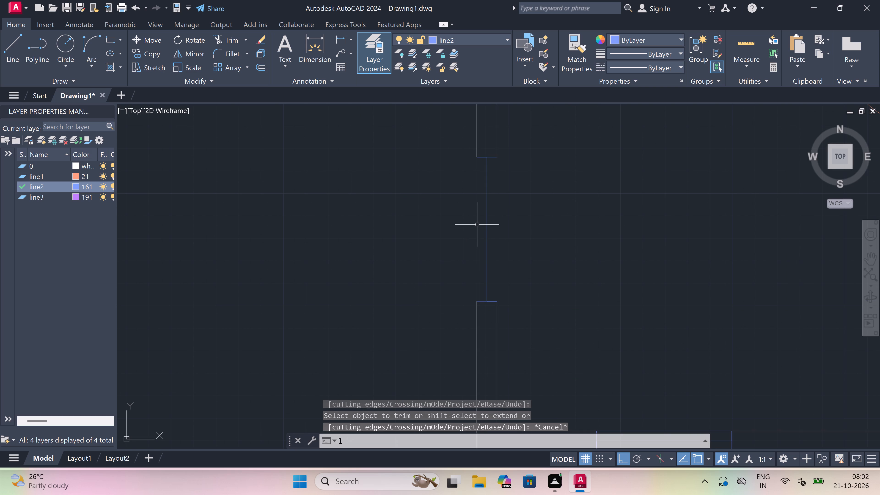
key("space")
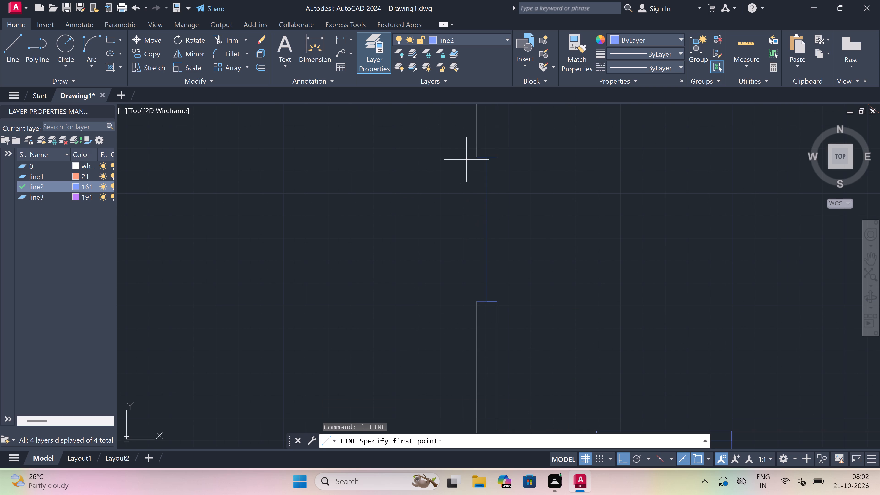
left_click(476, 157)
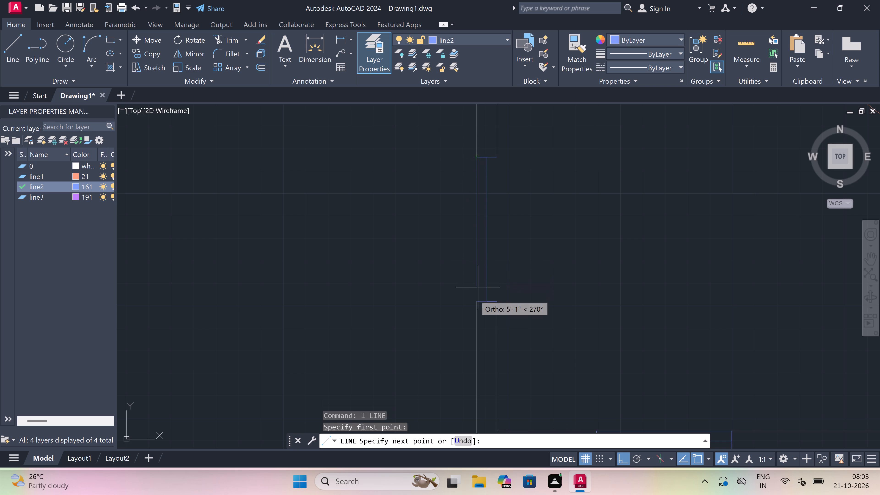
left_click(480, 305)
key("Escape")
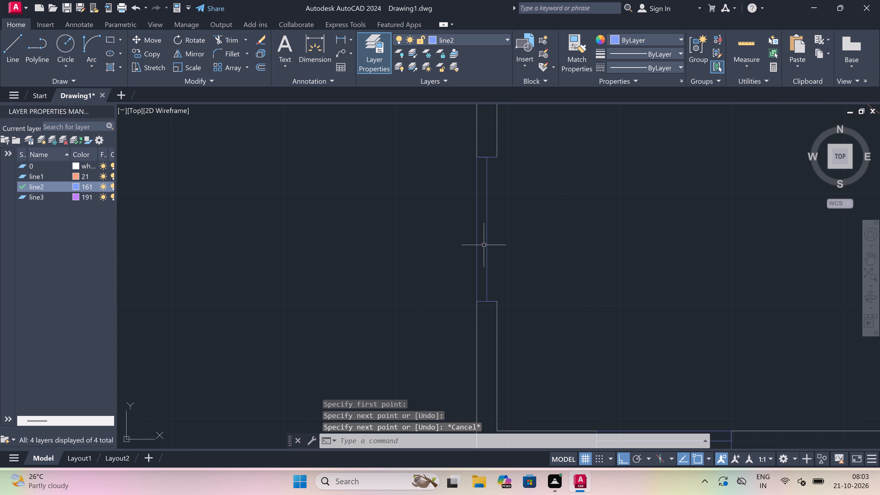
key("space")
left_click(500, 159)
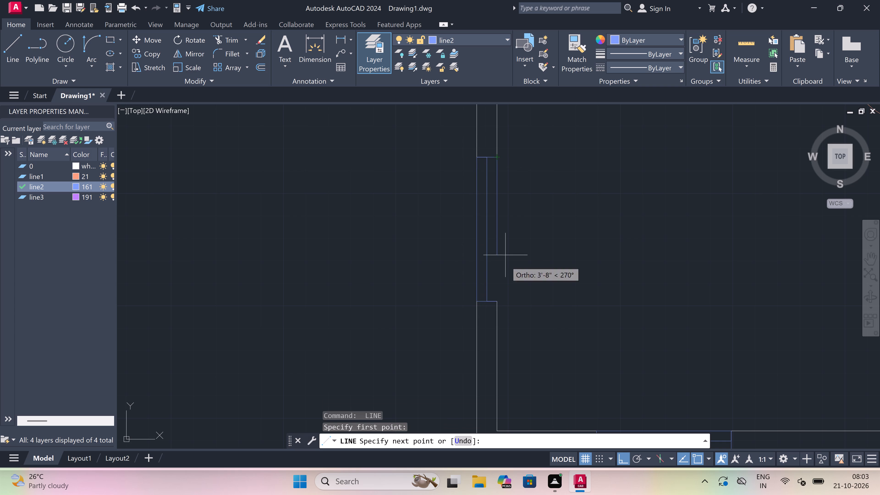
left_click(500, 300)
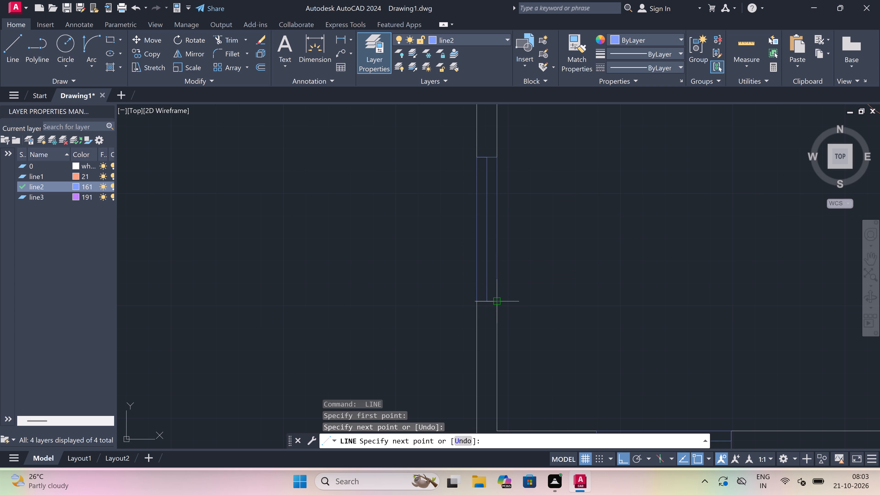
key("Escape")
Draw a 2' window centre line with end lines across the west exterior wall of the small room north of the southwest room.
scroll(449, 299, "down", 6)
scroll(451, 279, "up", 3)
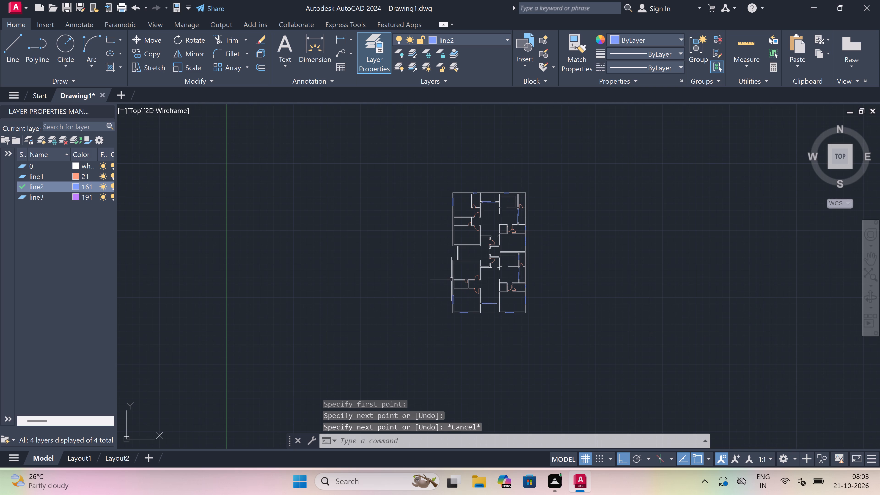
scroll(454, 297, "up", 3)
key("space")
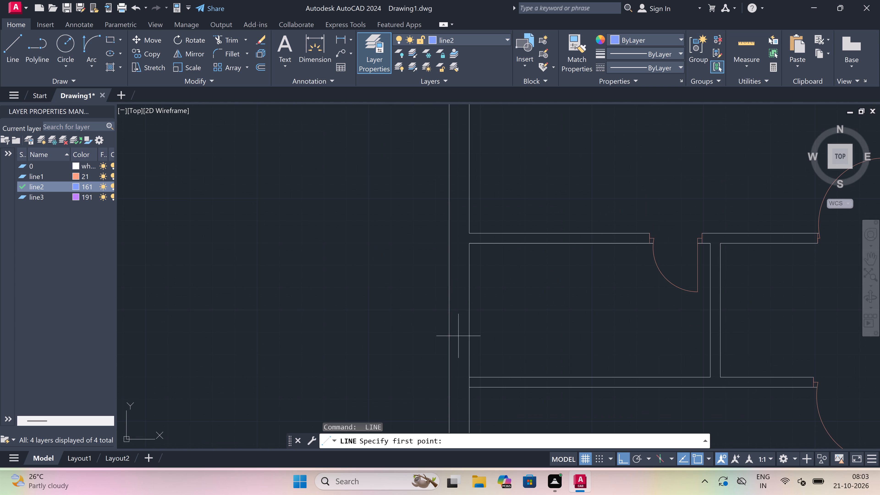
left_click(451, 343)
left_click(468, 344)
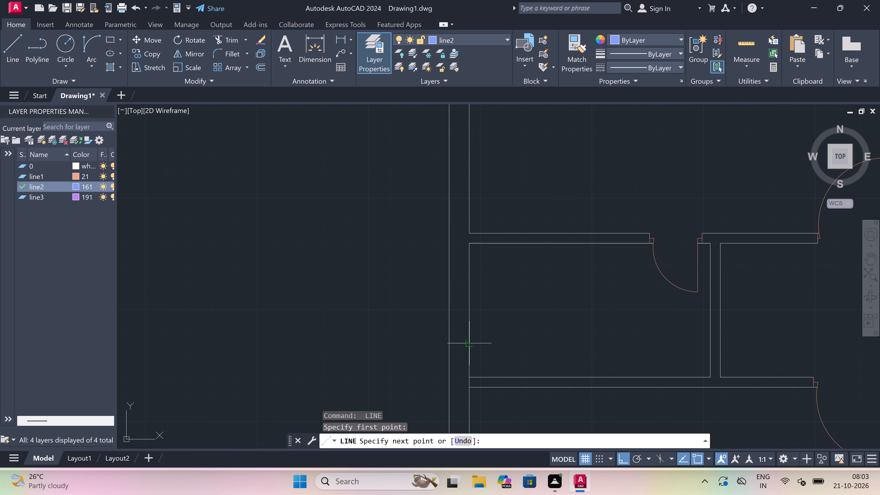
left_click_drag(459, 345, 453, 324)
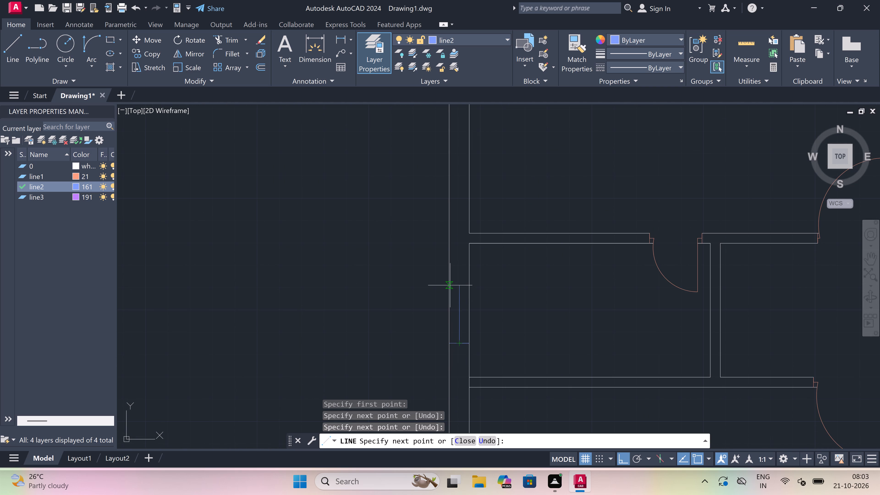
key("2")
key("apostrophe")
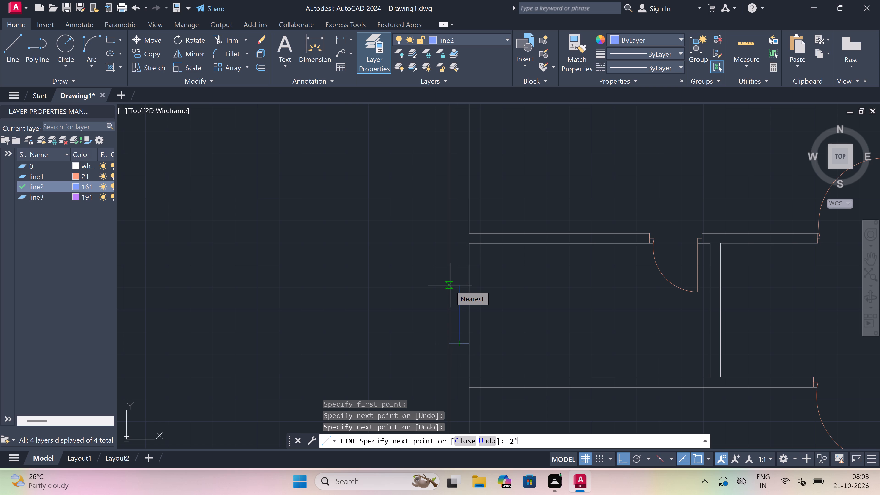
key("space")
left_click(449, 286)
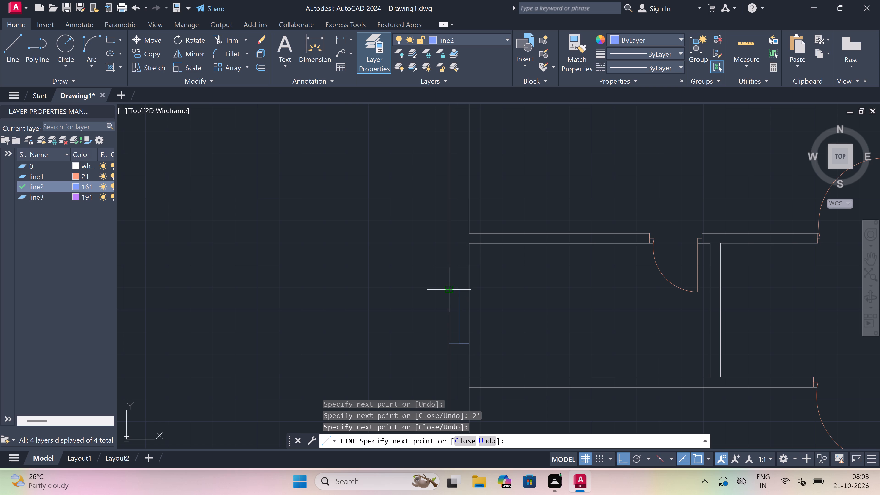
left_click(466, 287)
key("Escape")
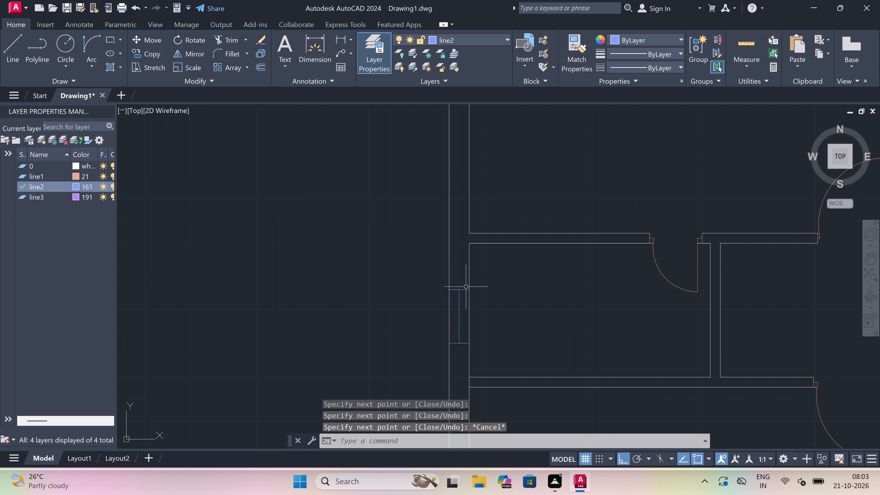
Trim both lines of the small room's west exterior wall between the end lines of the 2' window.
type("tr")
key("space")
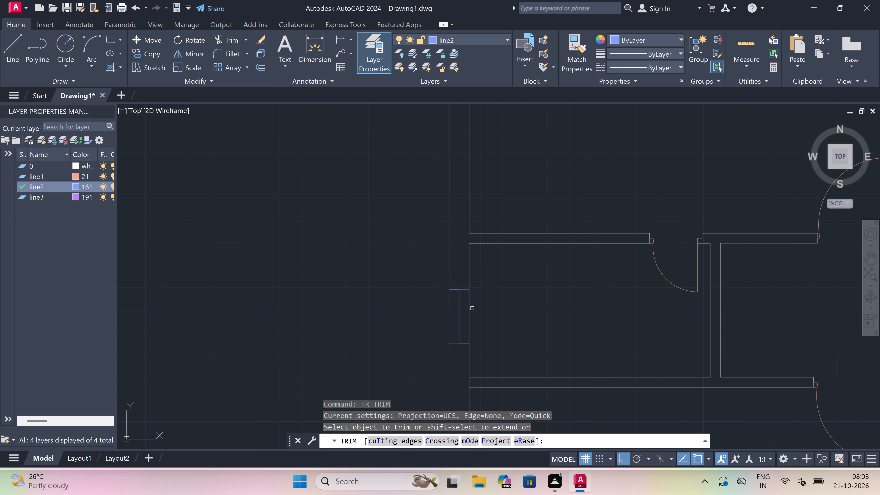
left_click(472, 308)
left_click(467, 308)
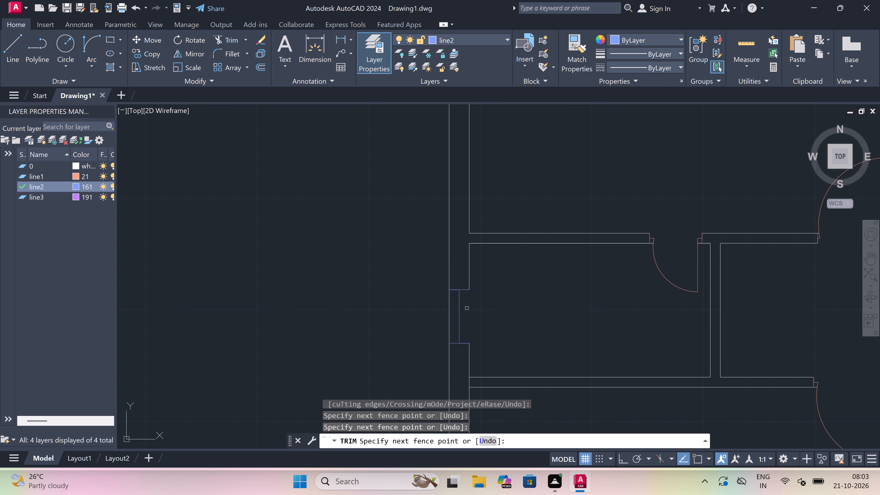
left_click(455, 316)
left_click(446, 320)
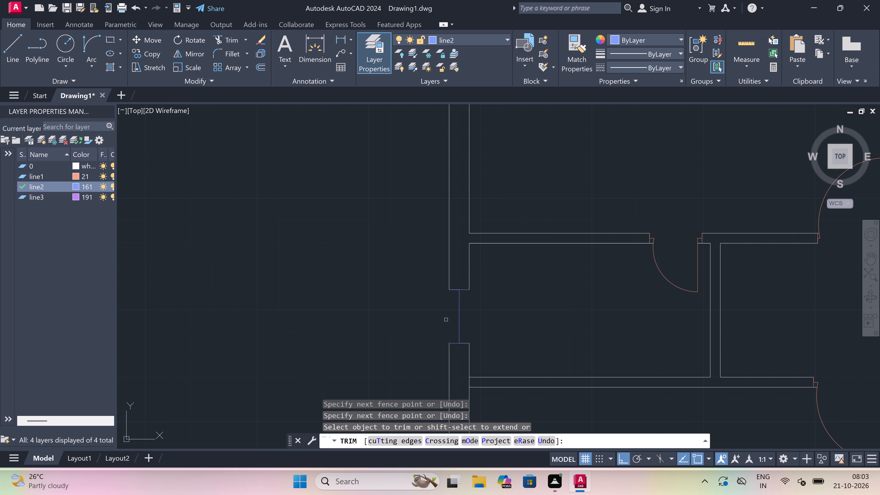
Draw the outer and inner face lines of the small room's 2' west window between the corners of the wall opening.
key("Escape")
type("l")
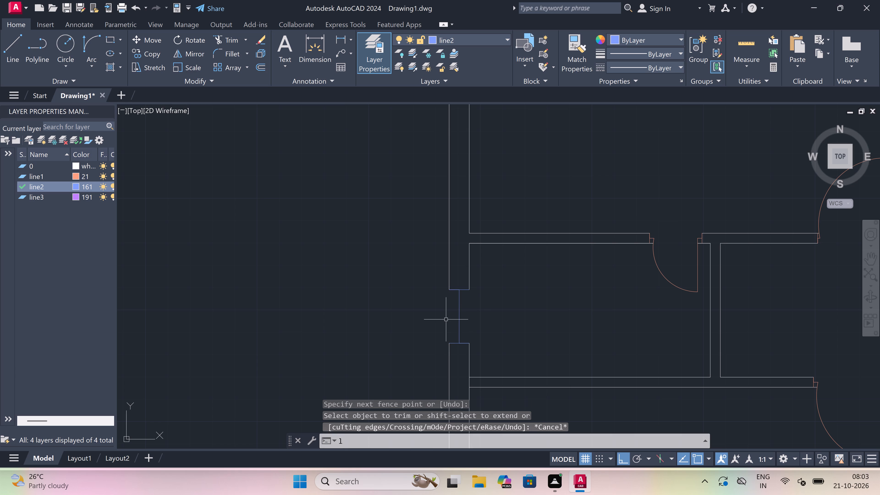
key("space")
left_click_drag(449, 292, 451, 297)
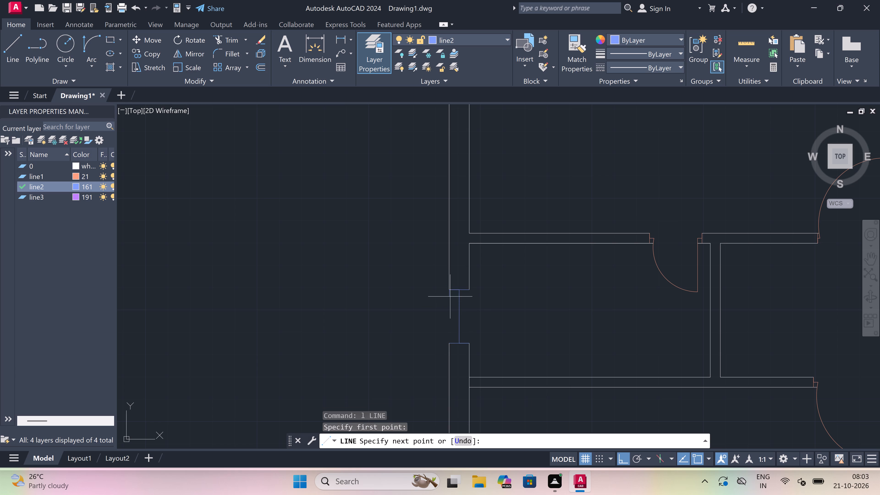
left_click(450, 339)
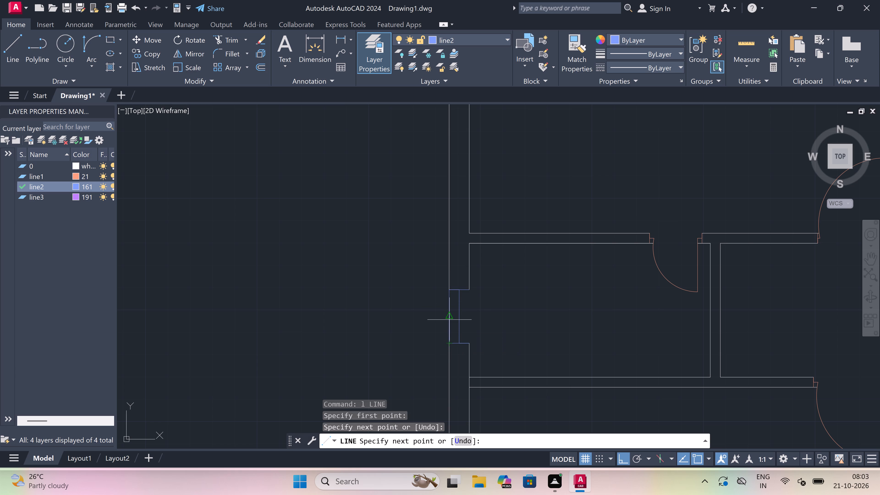
key("space")
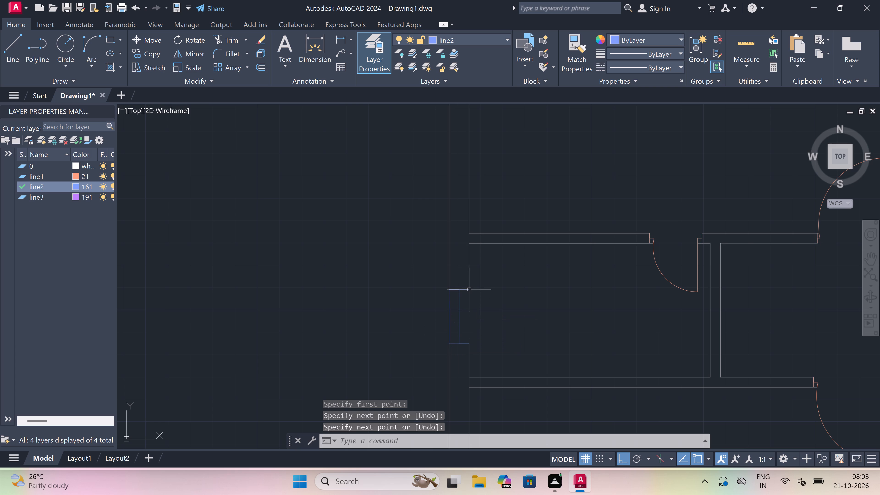
key("space")
left_click_drag(469, 289, 469, 291)
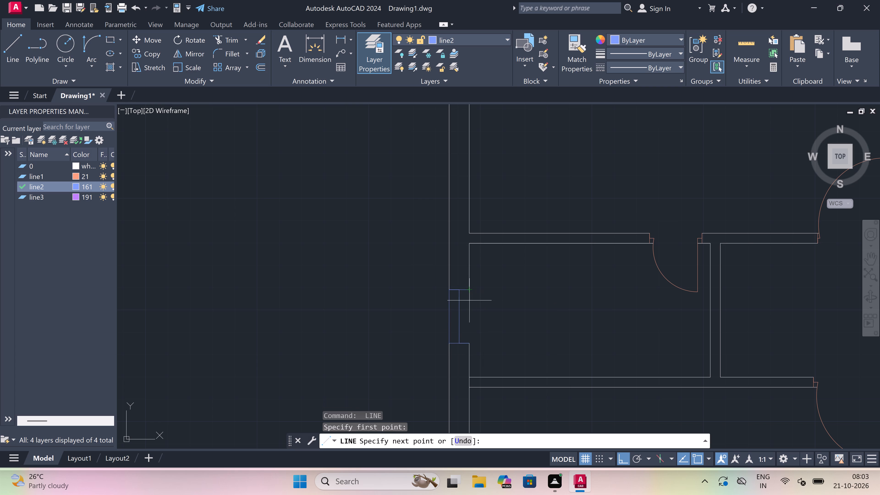
left_click(470, 339)
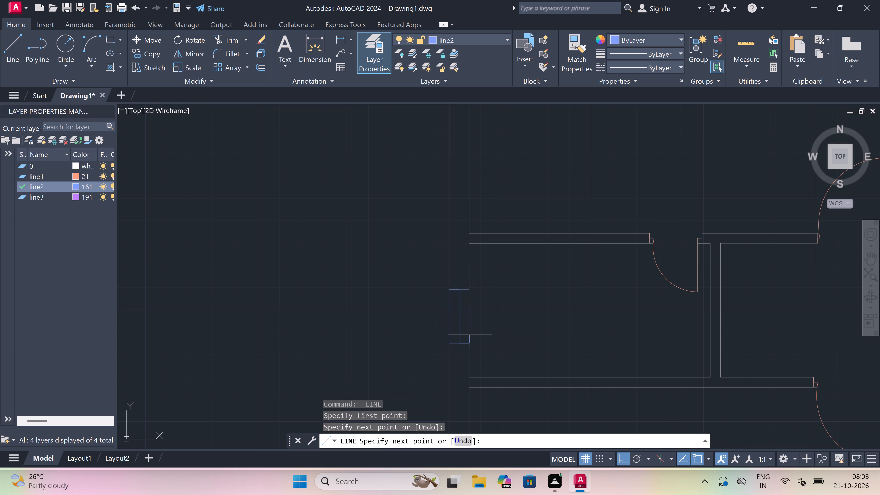
key("Escape")
Trim the west wall's inner line where the partition between the small room and the southwest room meets it.
key("t")
key("r")
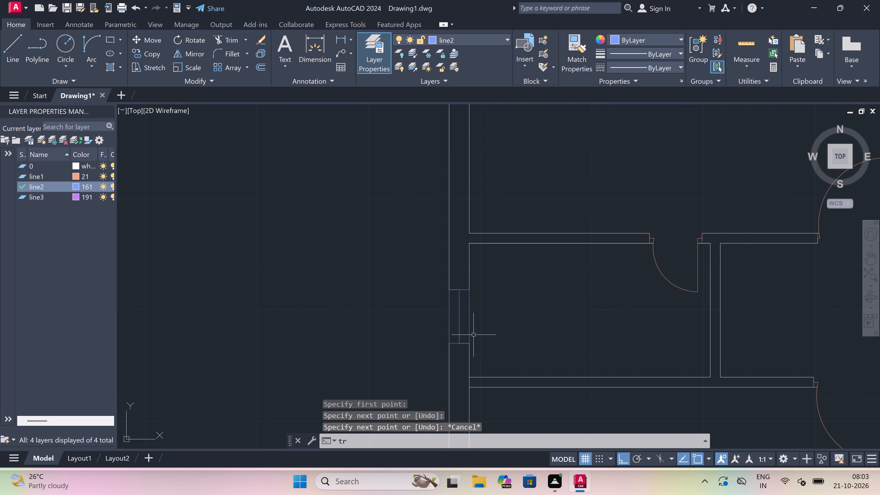
key("space")
scroll(470, 383, "up", 4)
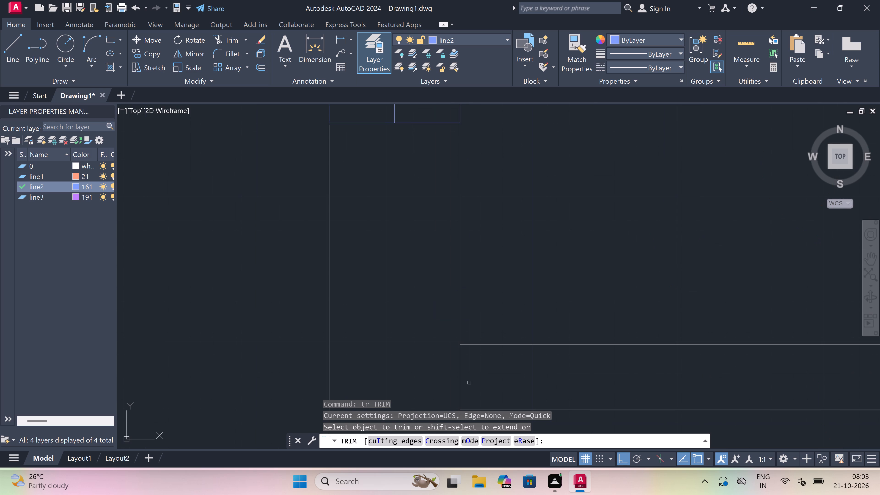
left_click(468, 377)
left_click(444, 373)
scroll(449, 367, "down", 3)
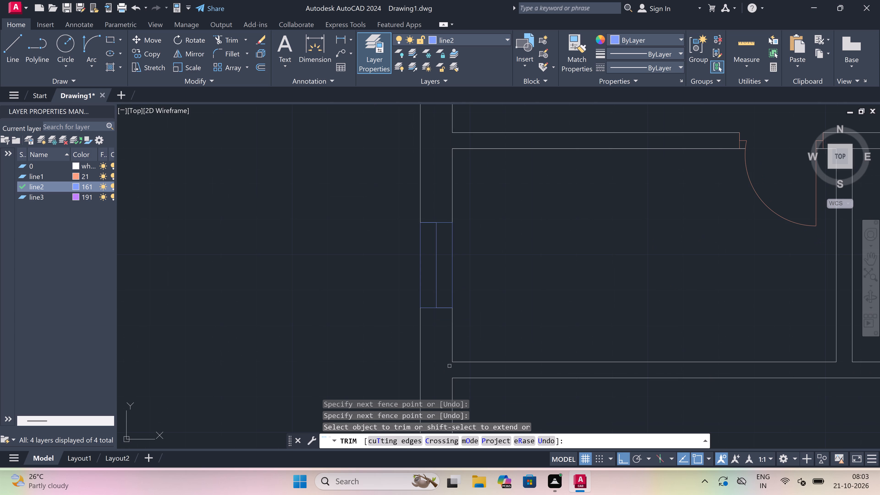
key("Escape")
Draw a 5' window centre line with end lines across the west exterior wall of the room north of the small room.
scroll(449, 366, "down", 5)
scroll(449, 339, "up", 3)
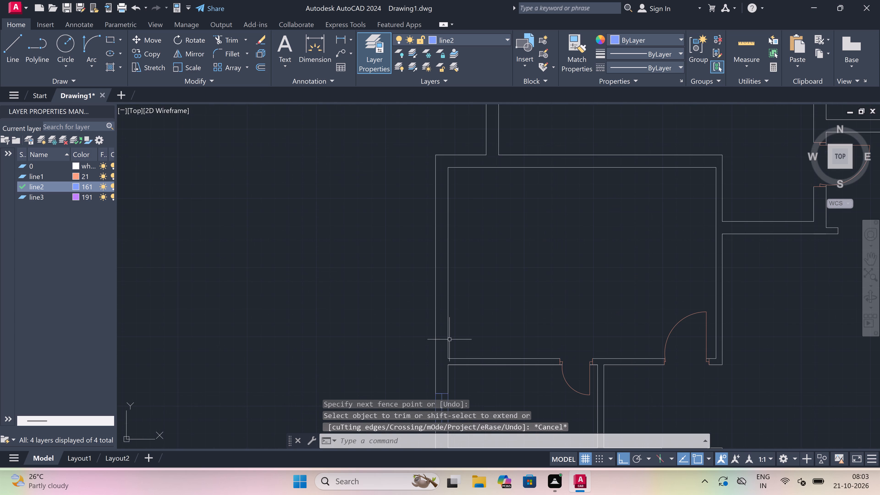
type("l")
key("space")
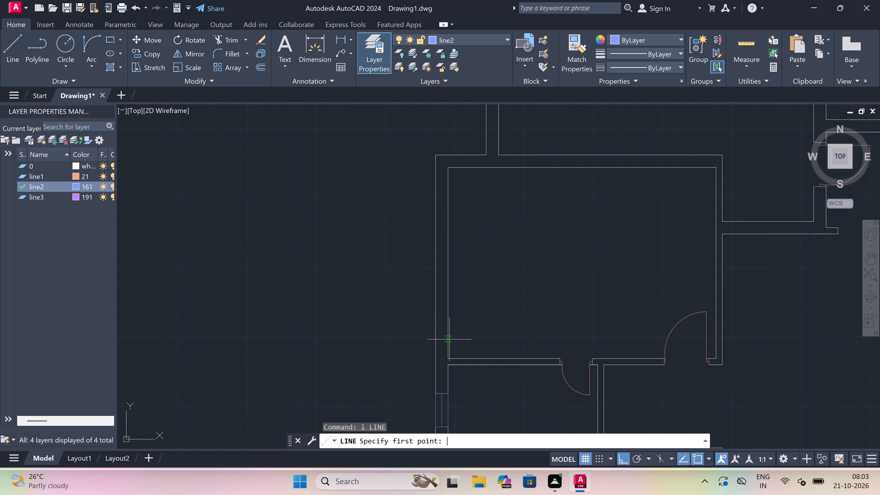
scroll(438, 318, "up", 1)
left_click(435, 320)
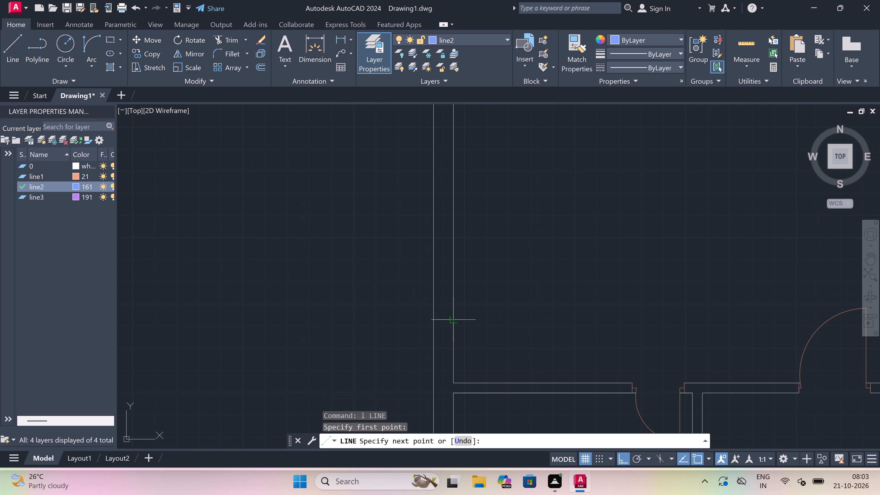
left_click(453, 316)
left_click_drag(443, 318, 443, 311)
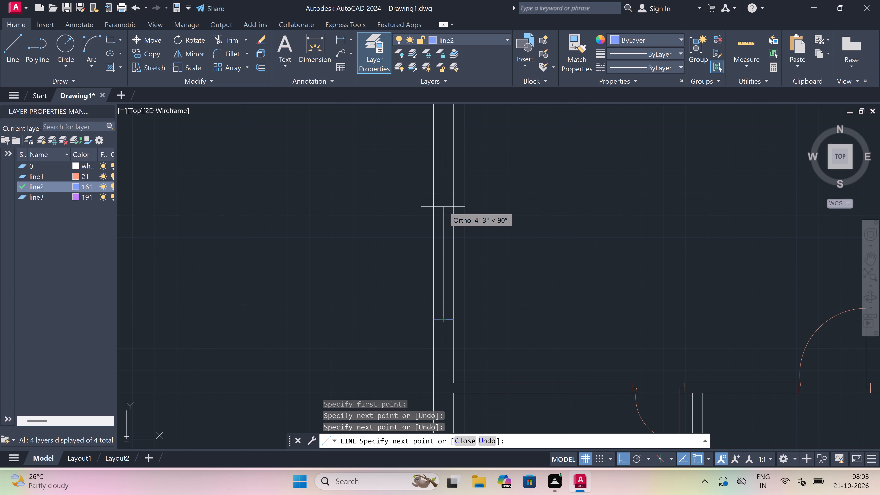
type("5'")
key("space")
scroll(443, 207, "down", 2)
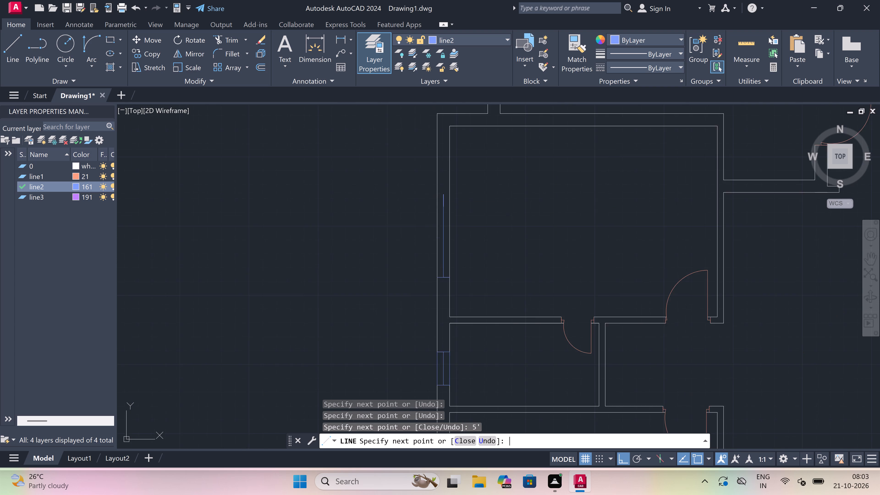
scroll(443, 207, "down", 1)
scroll(443, 206, "up", 5)
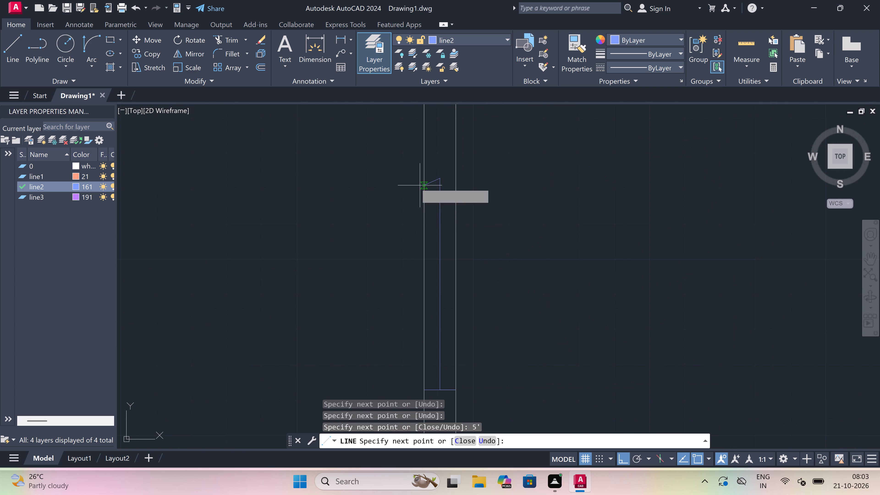
left_click(423, 177)
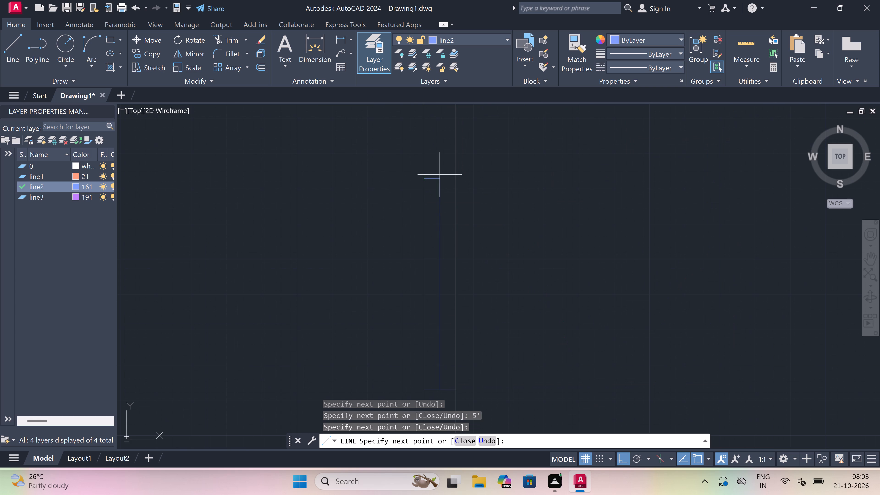
left_click(456, 177)
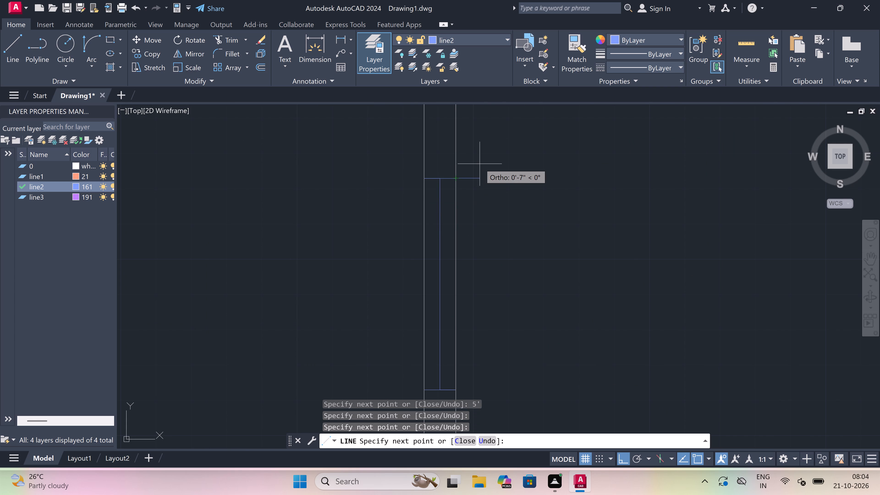
key("Escape")
Trim both lines of that room's west exterior wall between the end lines of the 5' window.
type("tr")
key("space")
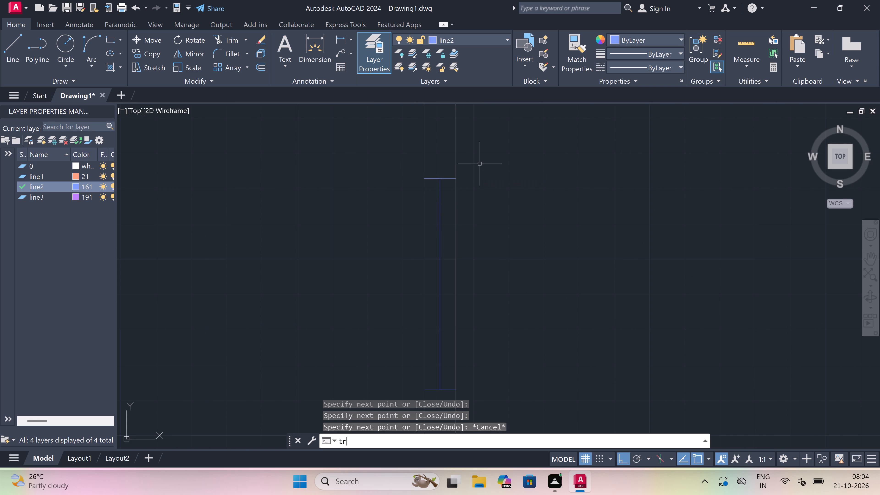
scroll(476, 182, "down", 2)
scroll(462, 206, "up", 2)
left_click(469, 201)
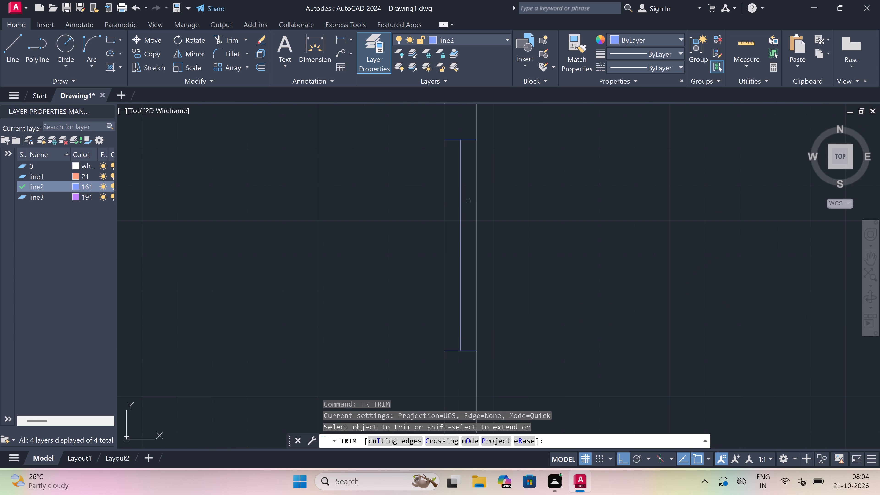
left_click(492, 201)
left_click(450, 217)
left_click(424, 227)
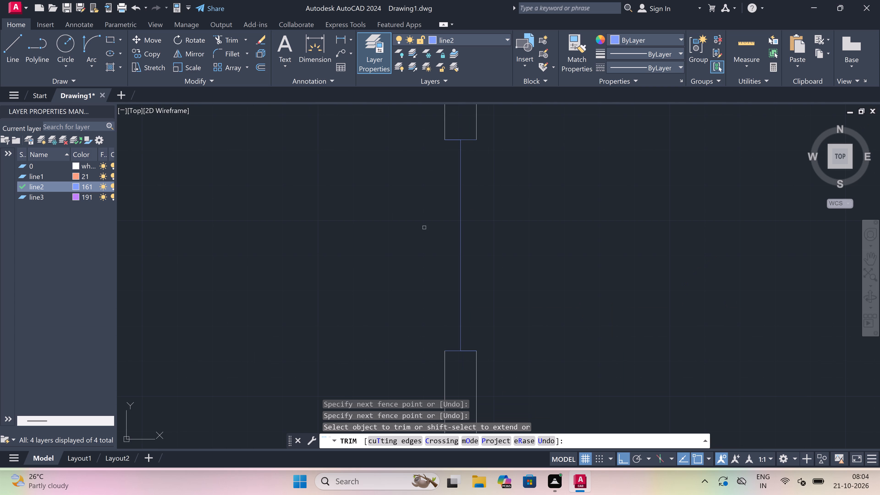
key("Escape")
Draw the outer and inner face lines of this 5' window between the corners of the wall opening.
type("l")
key("space")
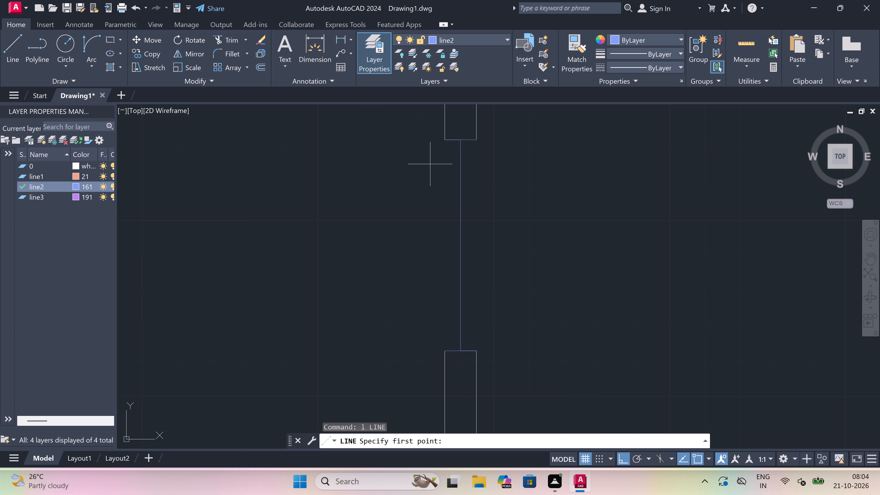
left_click_drag(443, 143, 443, 157)
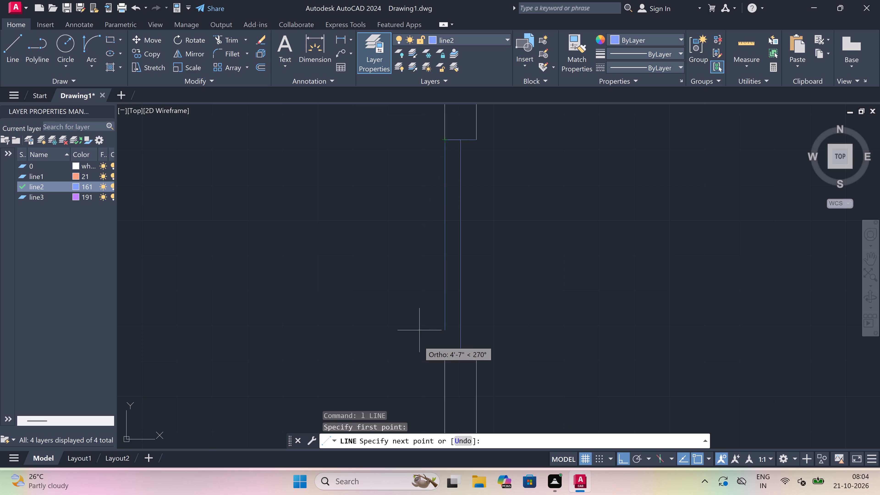
left_click(446, 349)
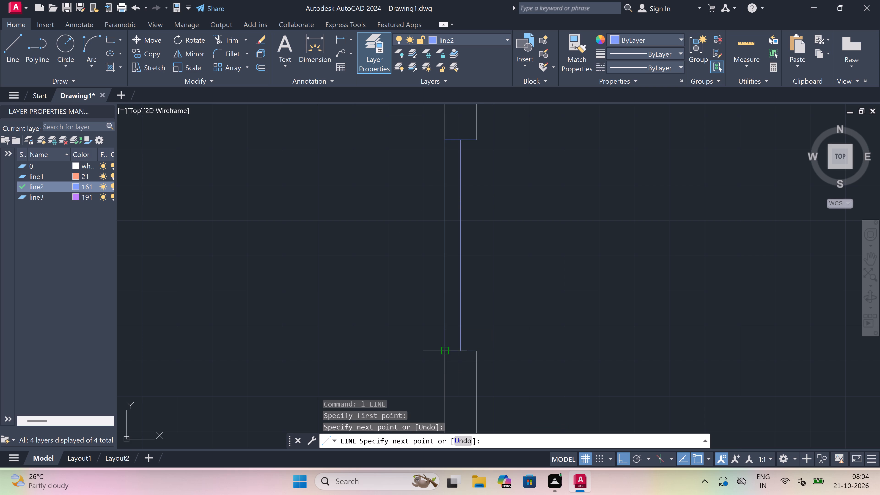
key("Escape")
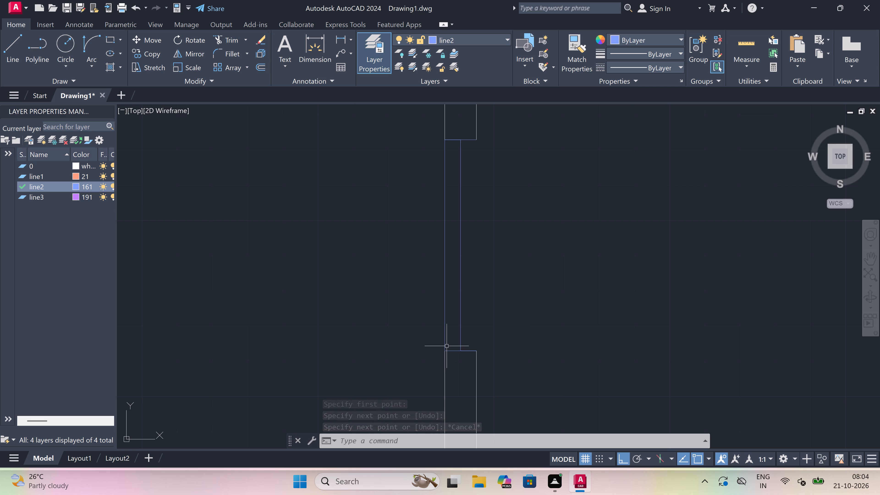
key("space")
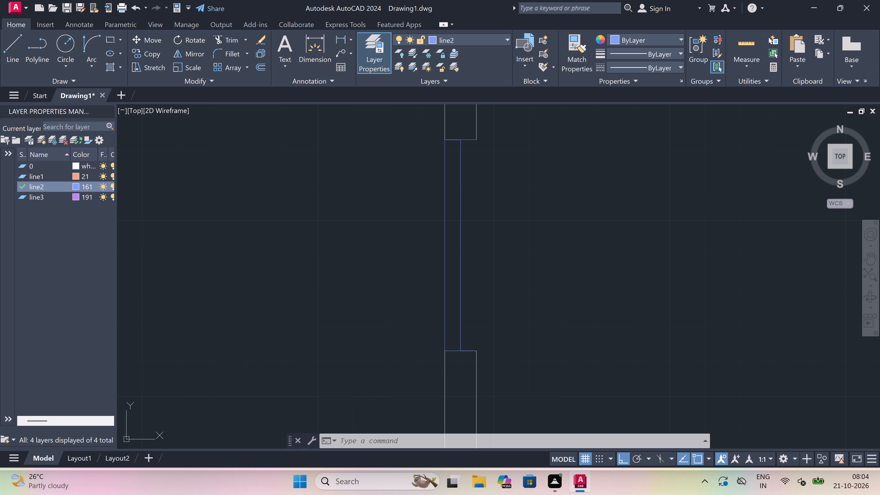
left_click(478, 138)
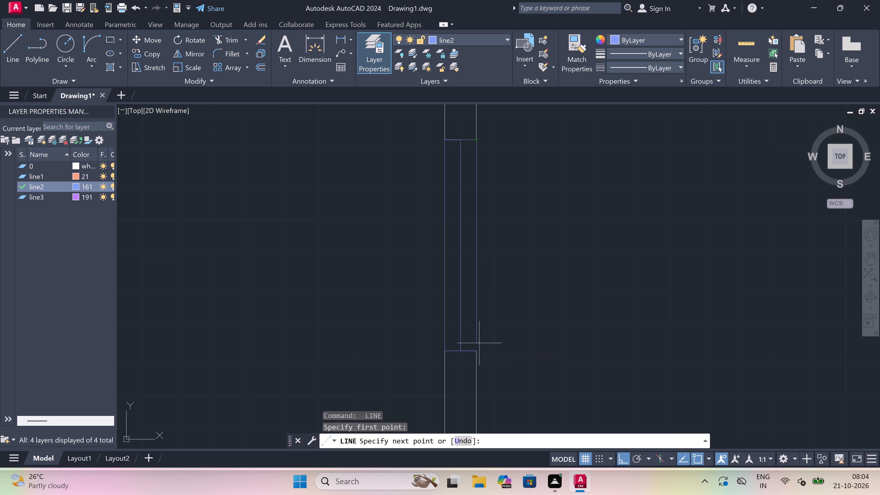
left_click(474, 350)
key("Escape")
Draw a 5' window centre line with end lines across the recessed west wall between the northern and southern units.
key("space")
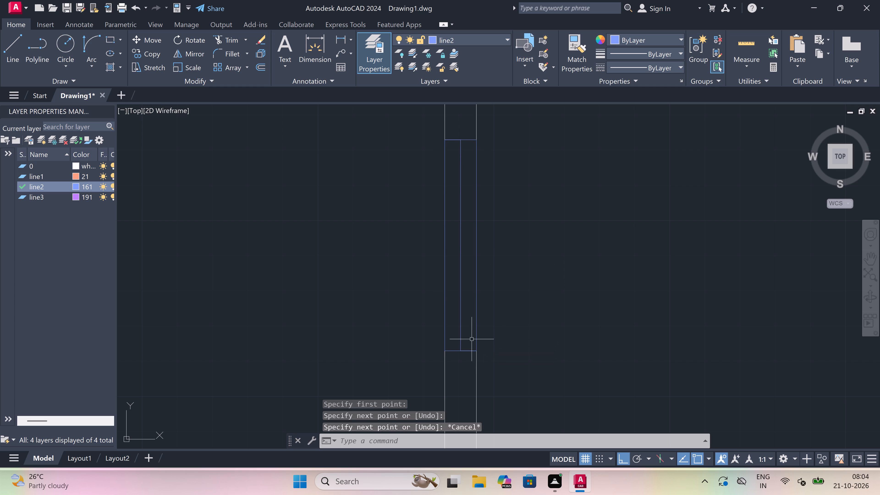
scroll(462, 315, "down", 6)
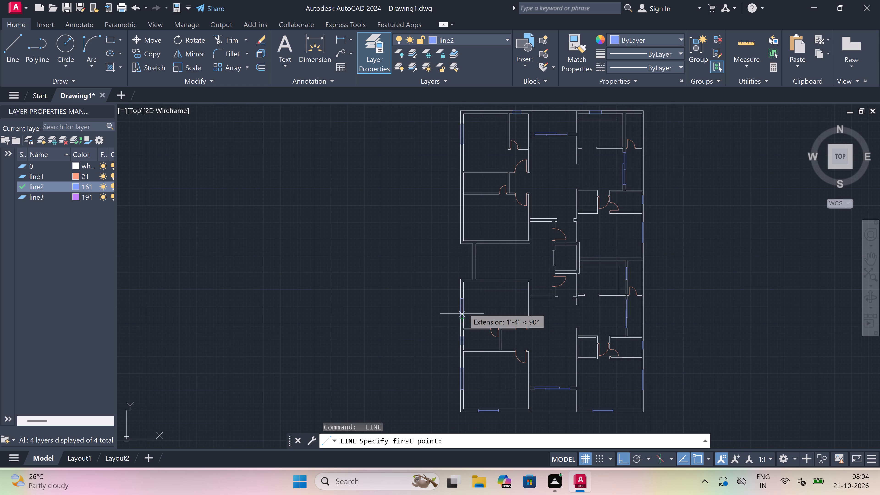
scroll(470, 255, "up", 4)
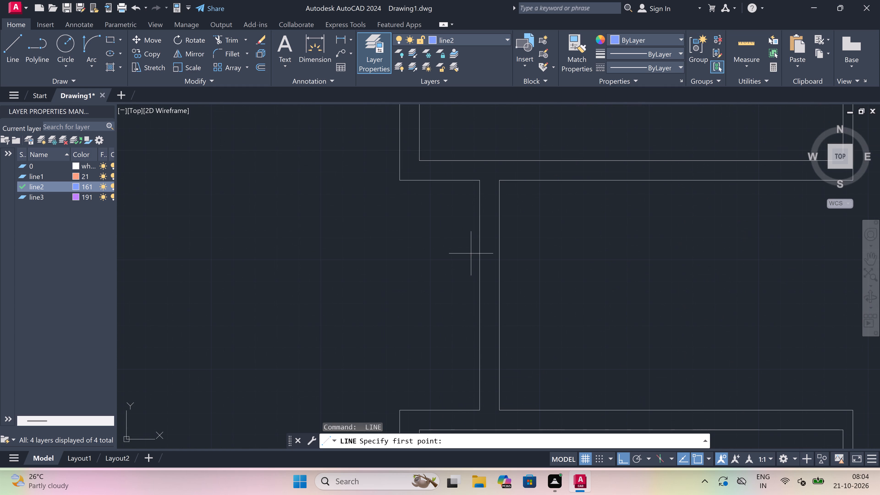
left_click(479, 222)
left_click(496, 223)
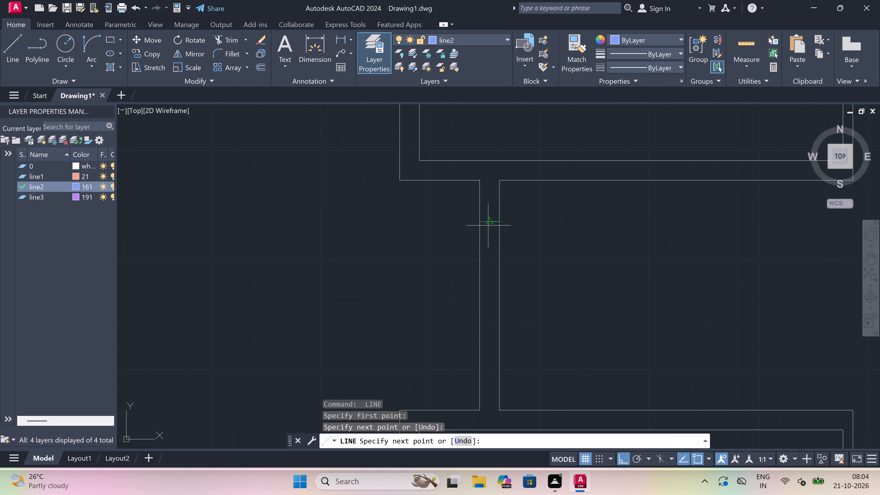
left_click(488, 225)
key("5")
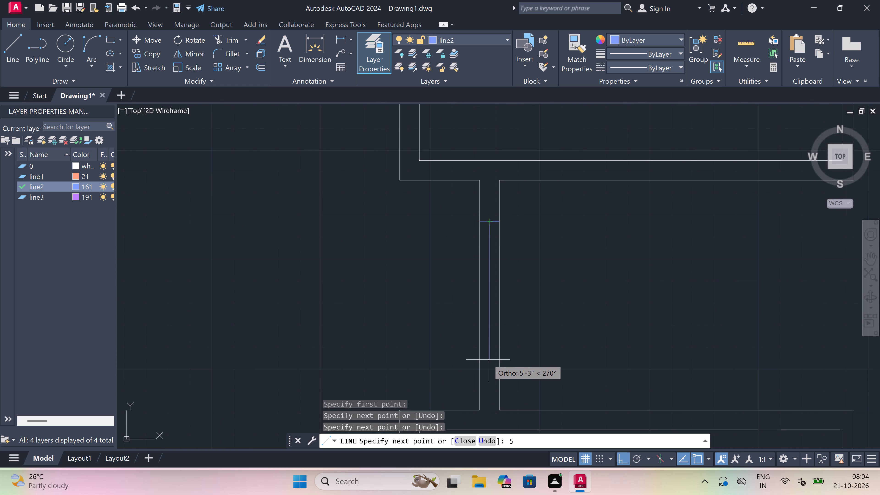
type("'")
key("space")
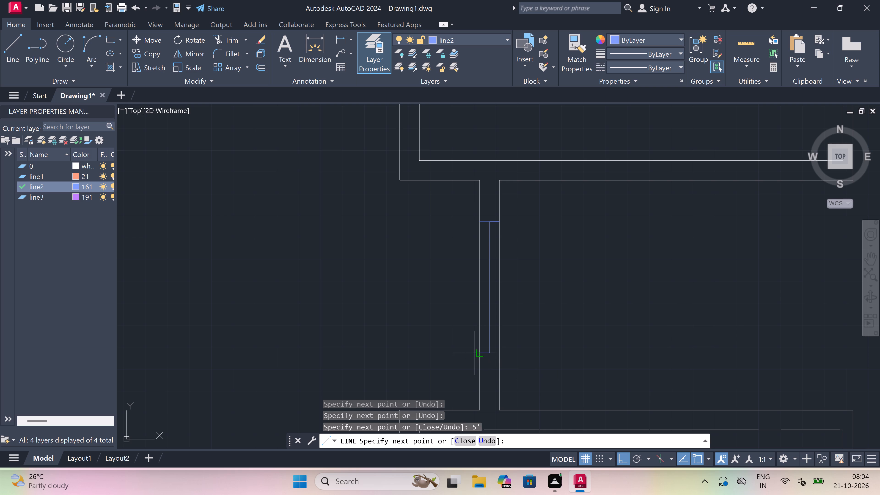
left_click(476, 353)
left_click(497, 348)
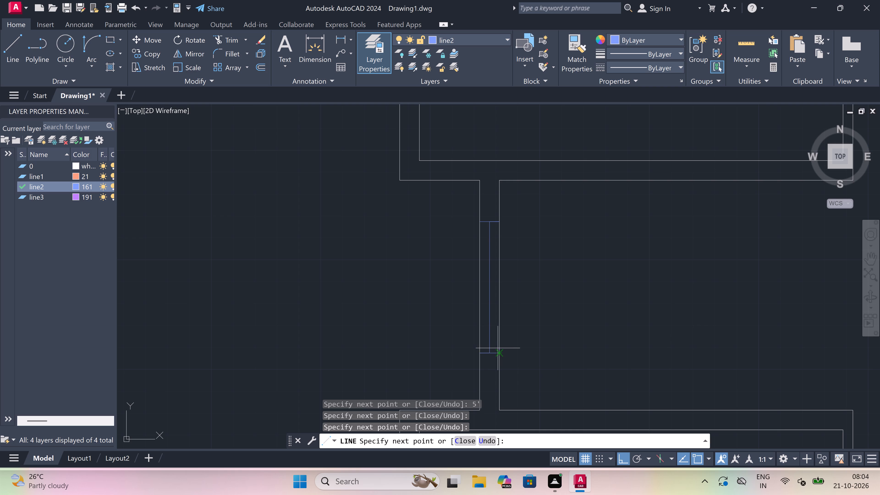
key("Escape")
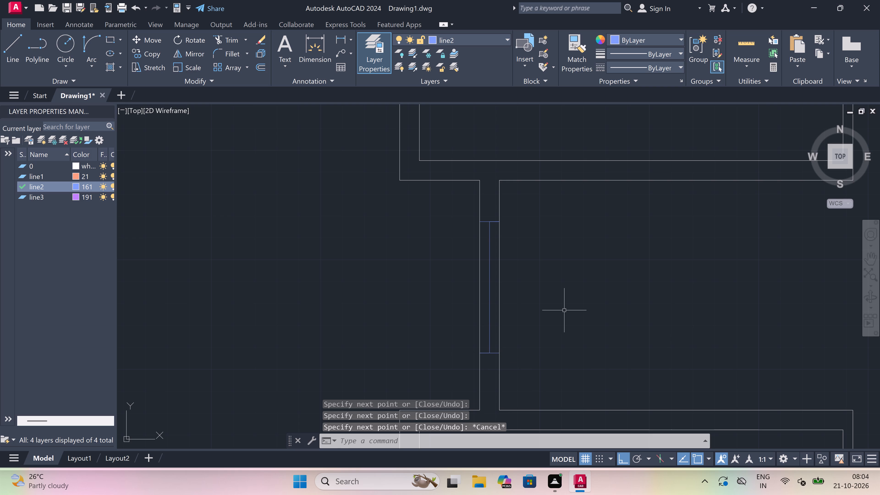
Trim both lines of the recessed west wall between the end lines of its 5' window.
key("Escape")
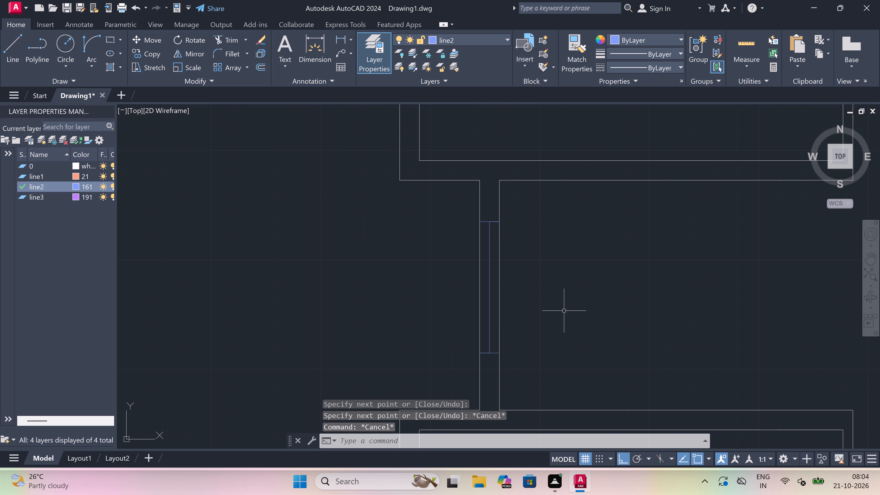
type("tr")
key("space")
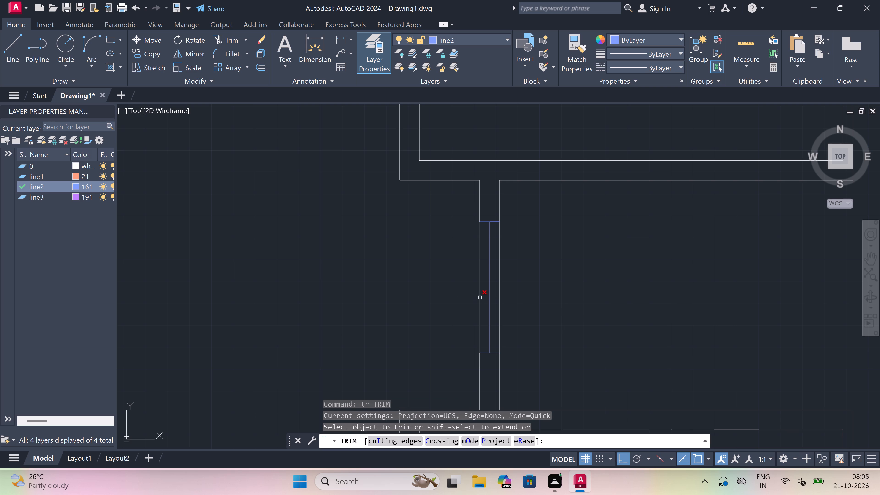
left_click(480, 297)
left_click(498, 296)
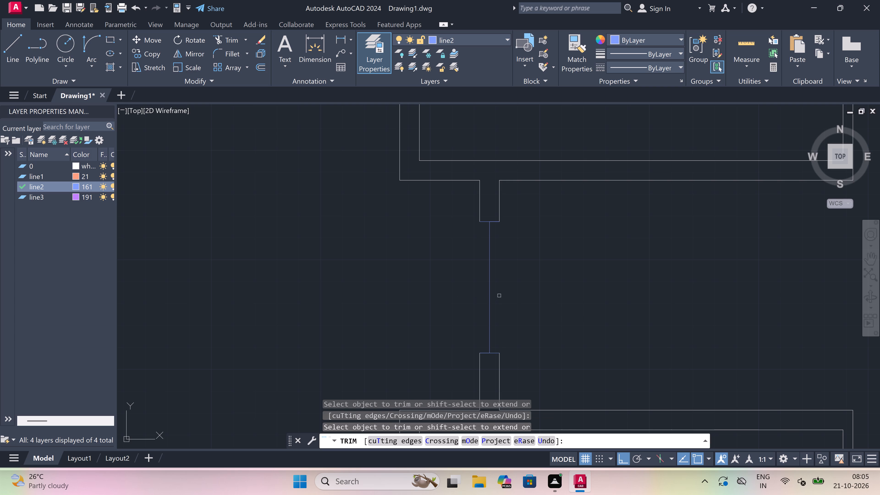
key("Escape")
Draw the outer and inner face lines of the recessed wall's window between the corners of the opening.
key("l")
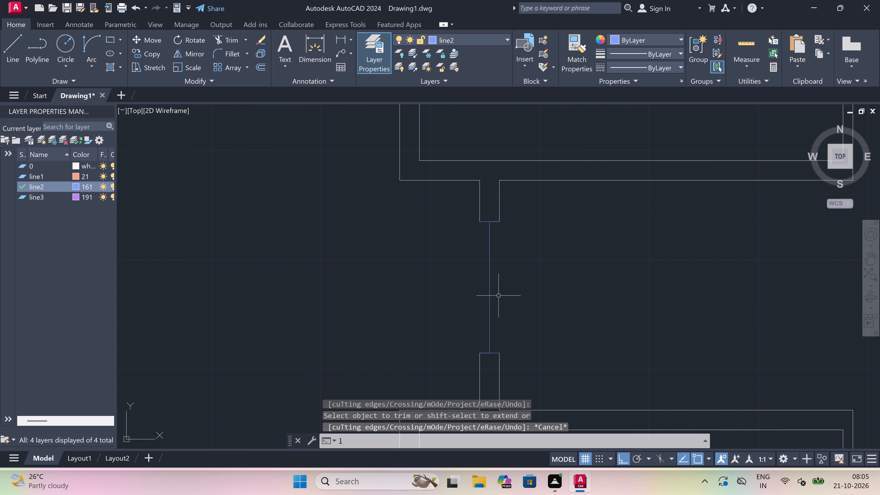
key("space")
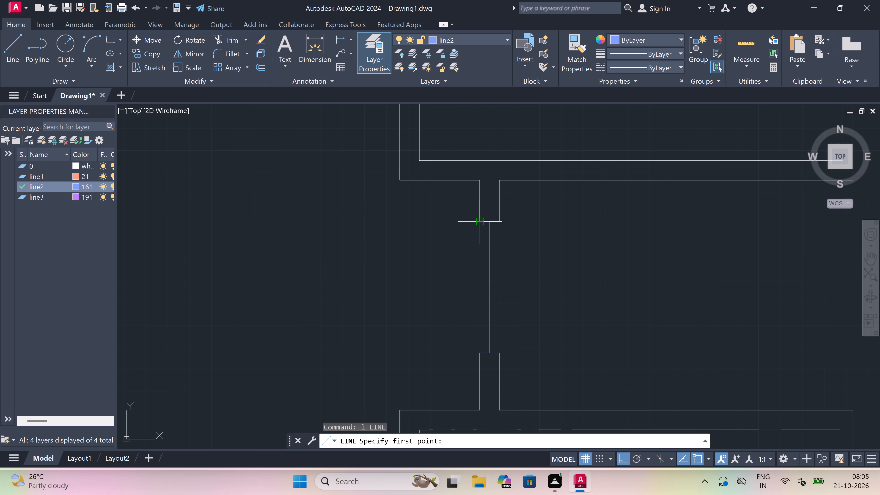
double_click(479, 223)
double_click(480, 353)
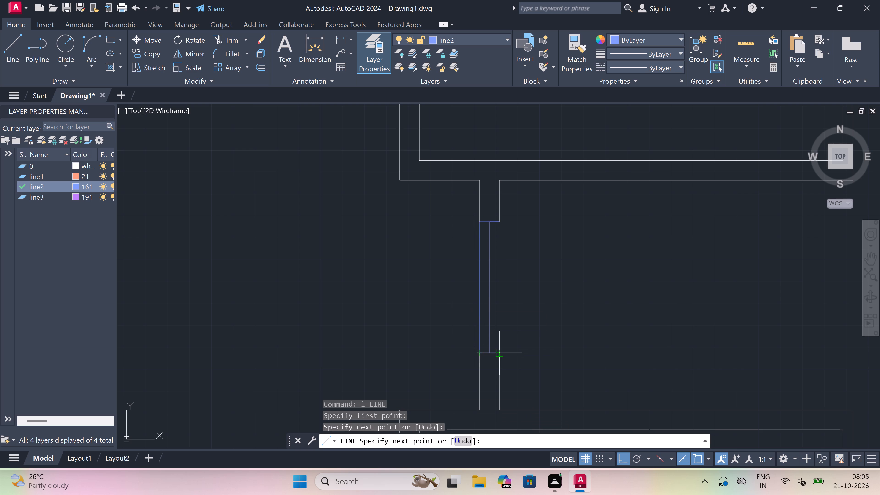
key("Escape")
key("space")
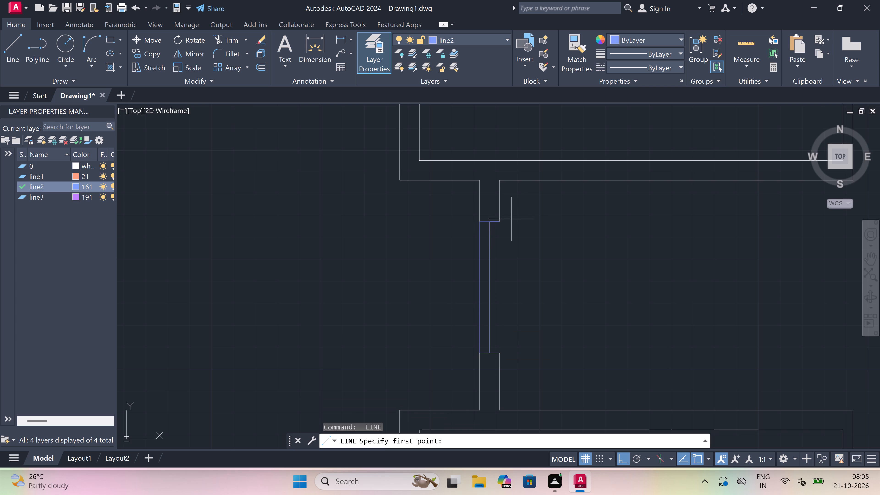
left_click(499, 222)
left_click(501, 353)
key("Escape")
Draw a 5' window centre line with end lines across the west exterior wall of the room just north of the recessed wall.
scroll(496, 279, "down", 4)
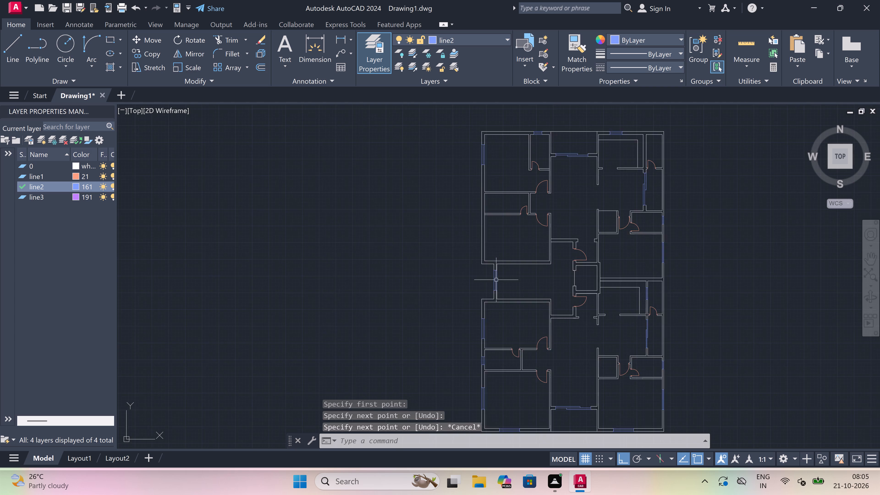
scroll(496, 280, "down", 1)
scroll(492, 231, "up", 3)
key("space")
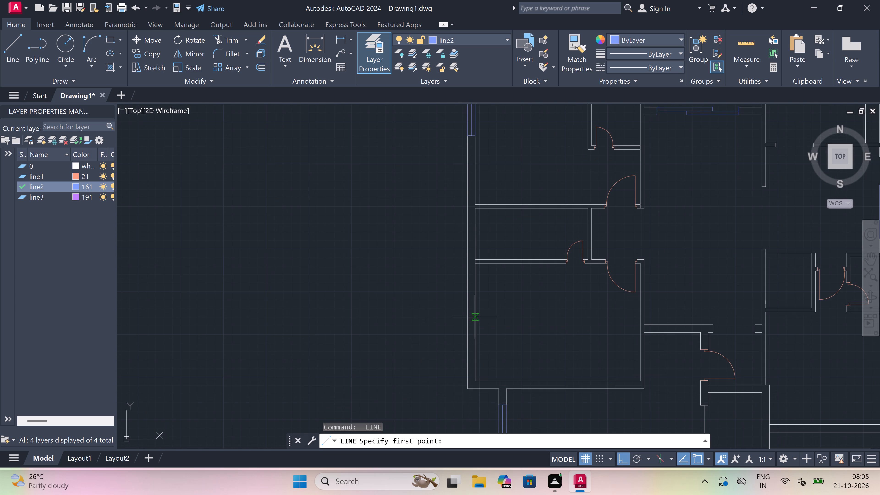
scroll(465, 355, "up", 2)
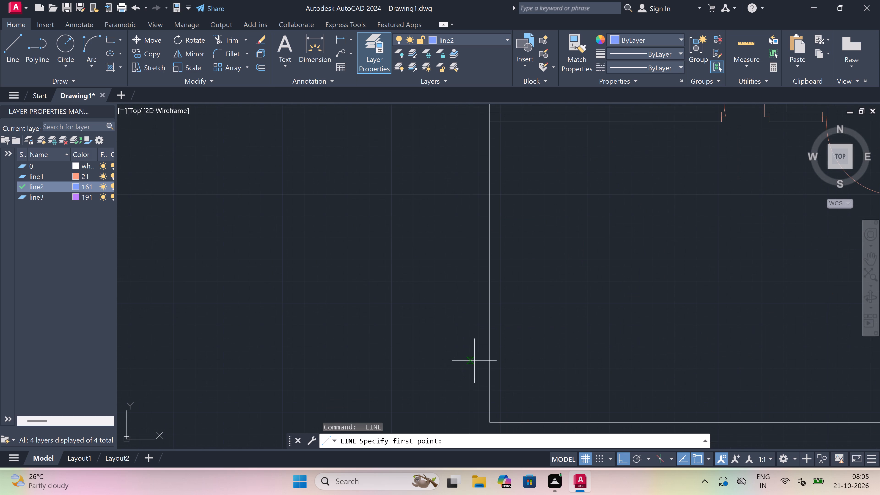
double_click(471, 360)
left_click(488, 362)
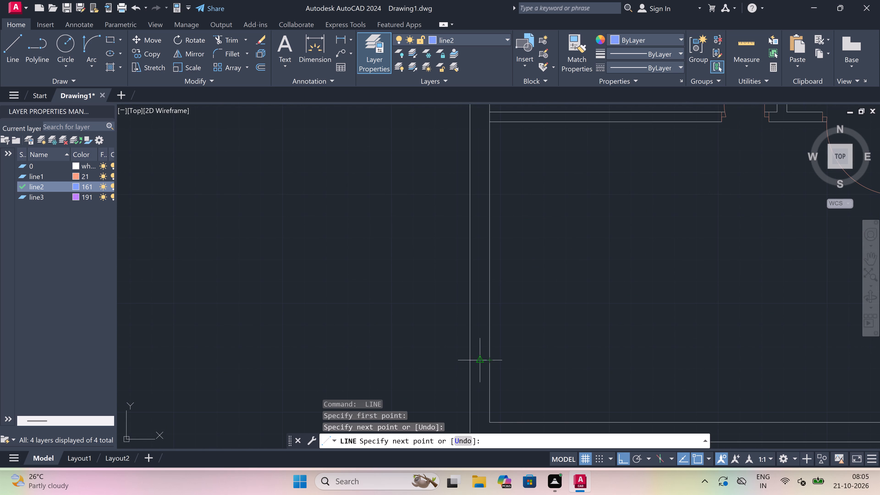
left_click_drag(478, 360, 478, 355)
key("5")
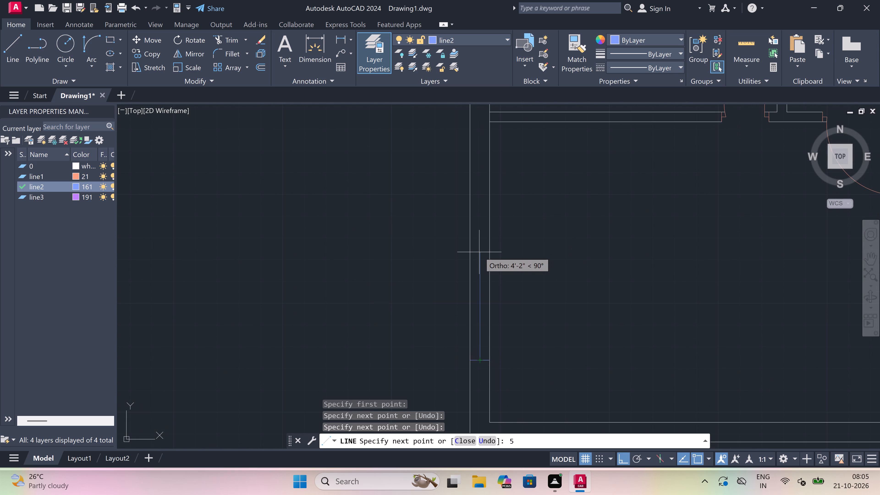
key("apostrophe")
key("space")
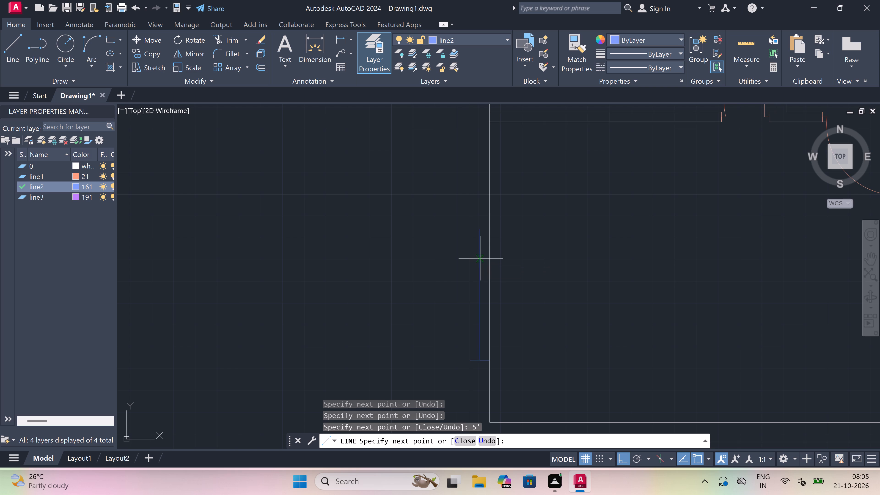
left_click(470, 222)
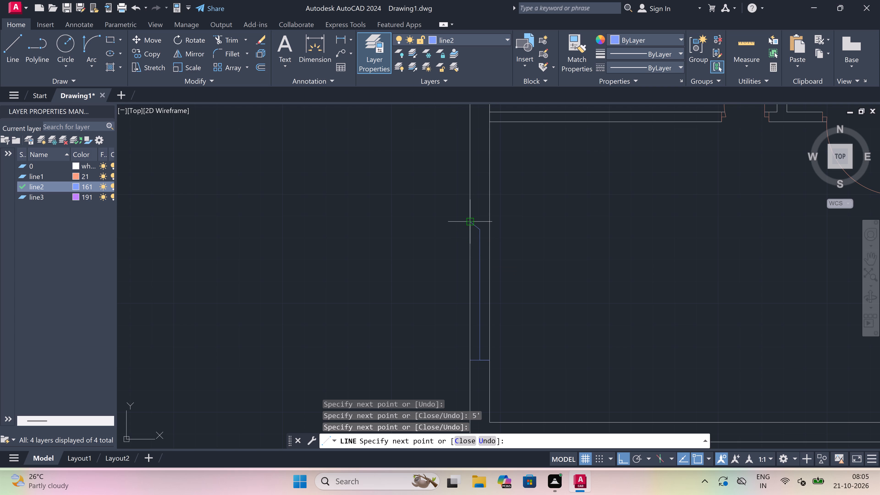
key("ctrl+z")
scroll(470, 222, "up", 1)
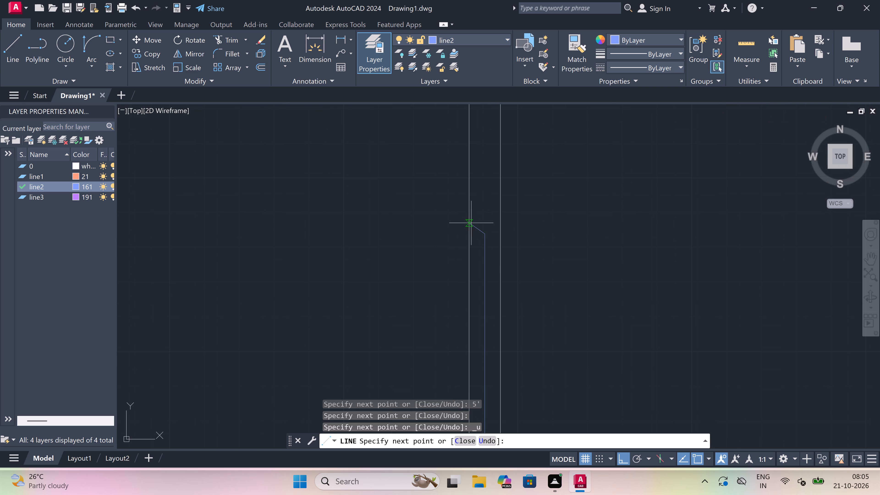
double_click(472, 234)
left_click(503, 236)
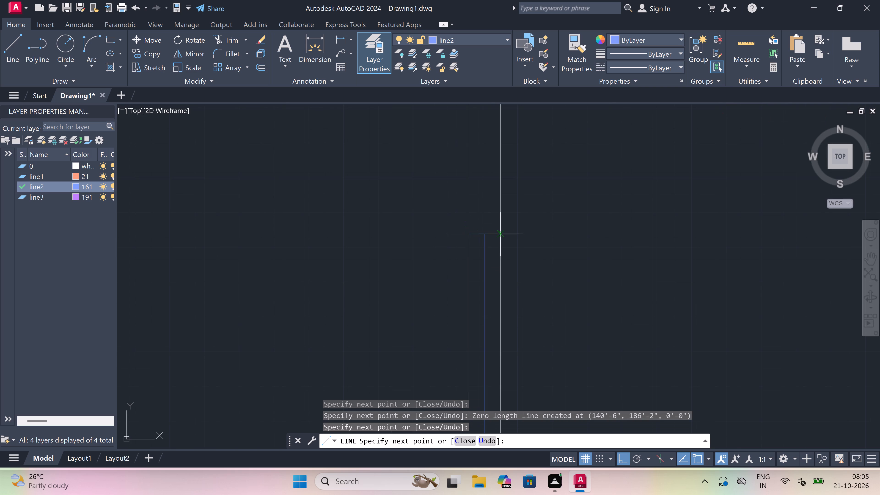
key("Escape")
Trim both lines of that room's west exterior wall between the end lines of the 5' window.
scroll(503, 236, "down", 4)
scroll(503, 272, "up", 2)
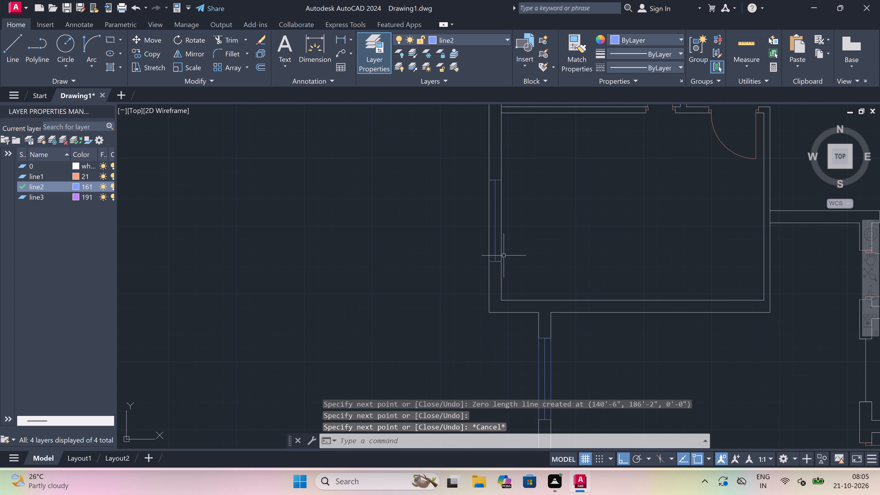
scroll(499, 216, "up", 2)
key("t")
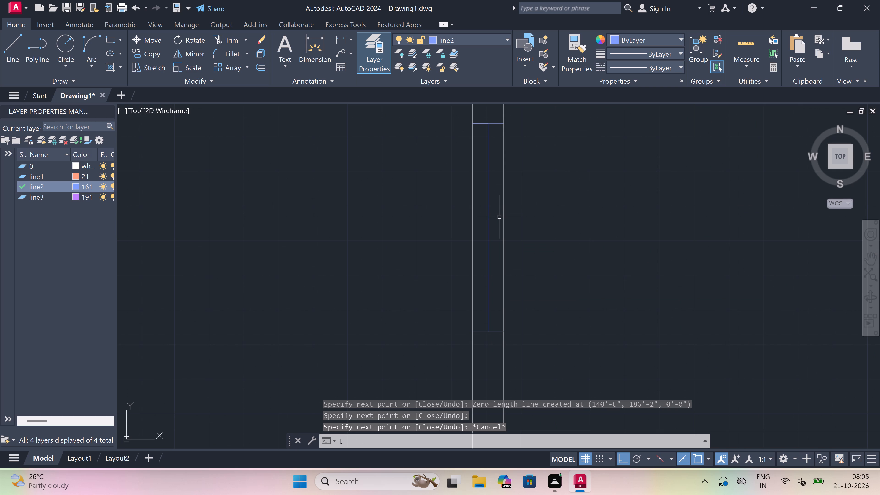
key("r")
key("space")
left_click(500, 219)
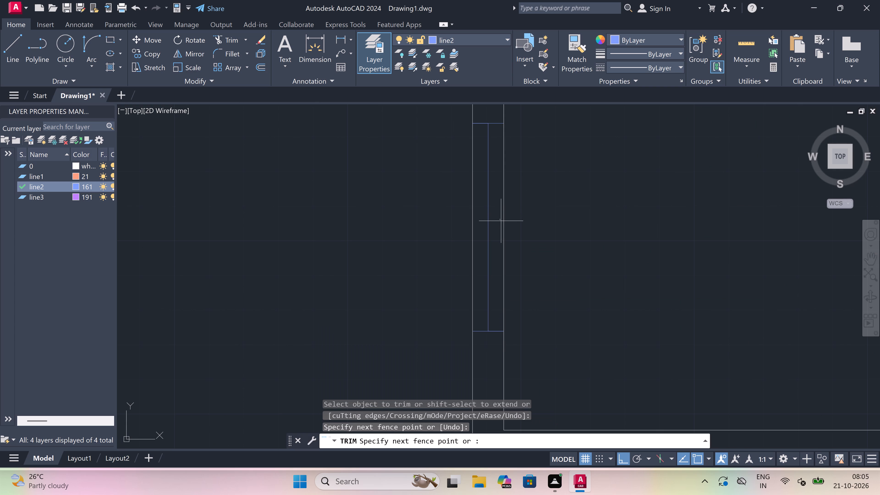
left_click(532, 231)
left_click(482, 239)
left_click(428, 265)
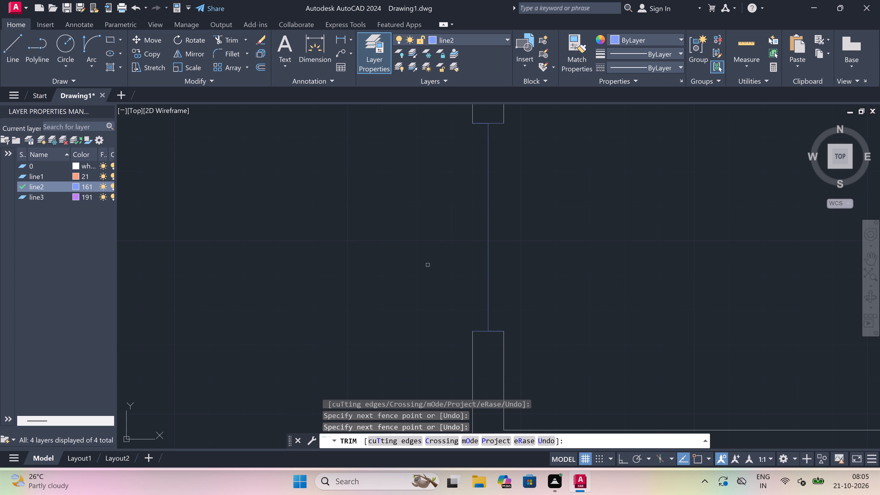
key("Escape")
Draw the outer and inner face lines of this 5' window between the corners of the wall opening.
type("l")
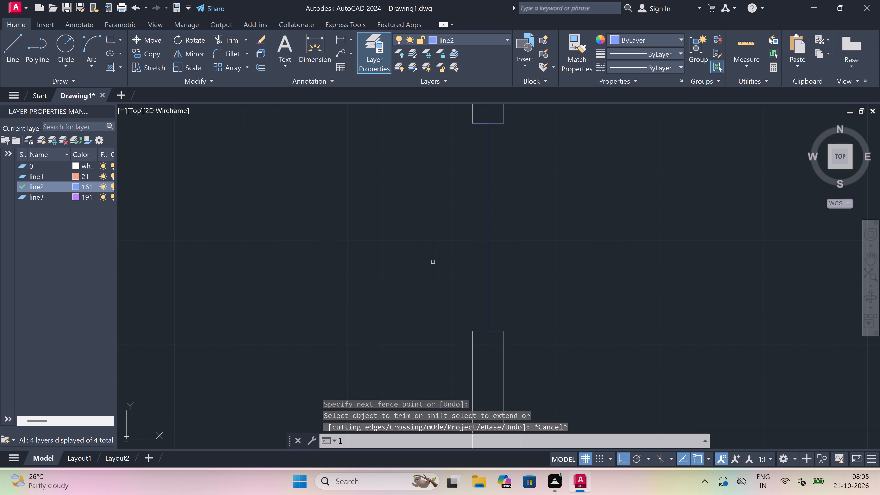
key("space")
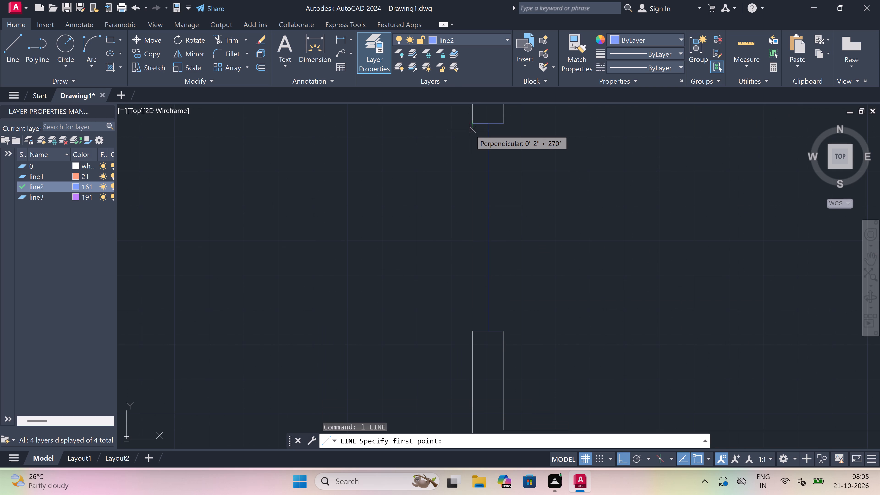
left_click(472, 126)
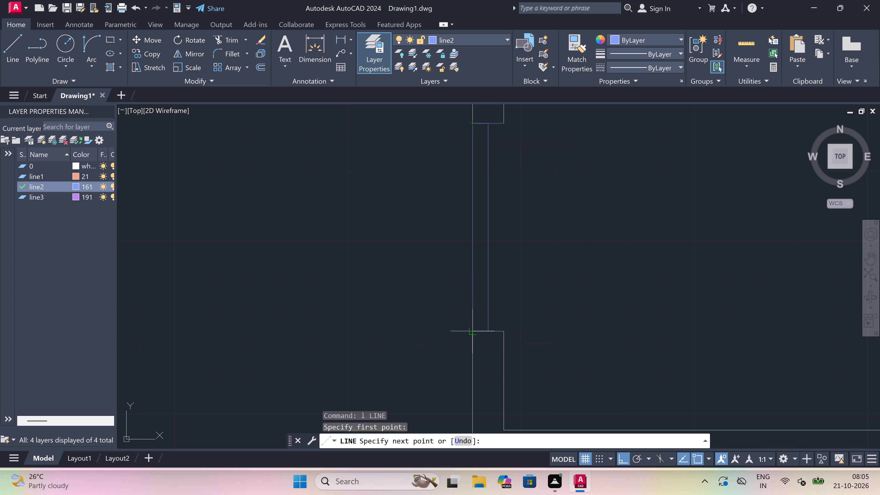
left_click(475, 332)
key("Escape")
key("space")
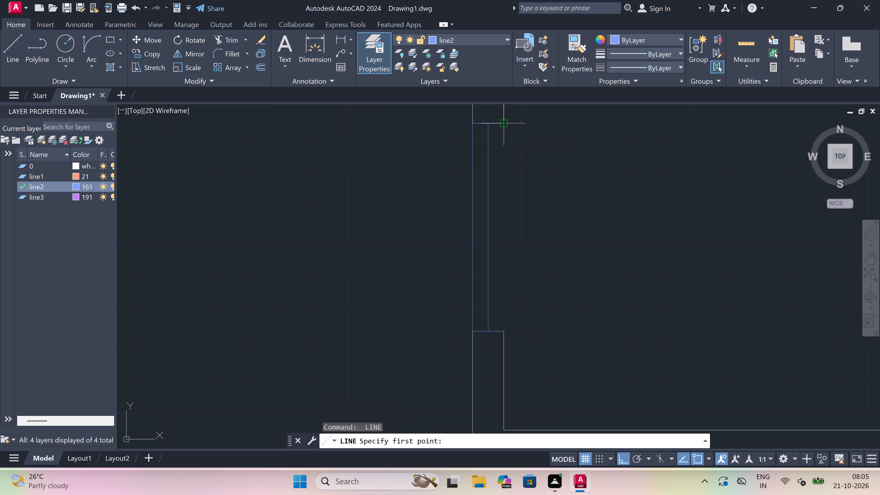
left_click(504, 121)
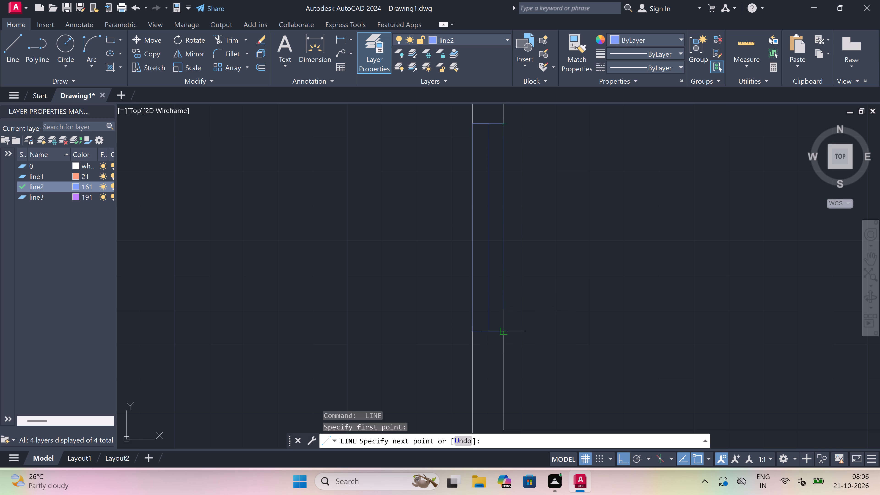
left_click(506, 333)
key("Escape")
Draw a 2' window centre line with end lines across the west exterior wall of the northern unit's small room.
scroll(503, 325, "down", 6)
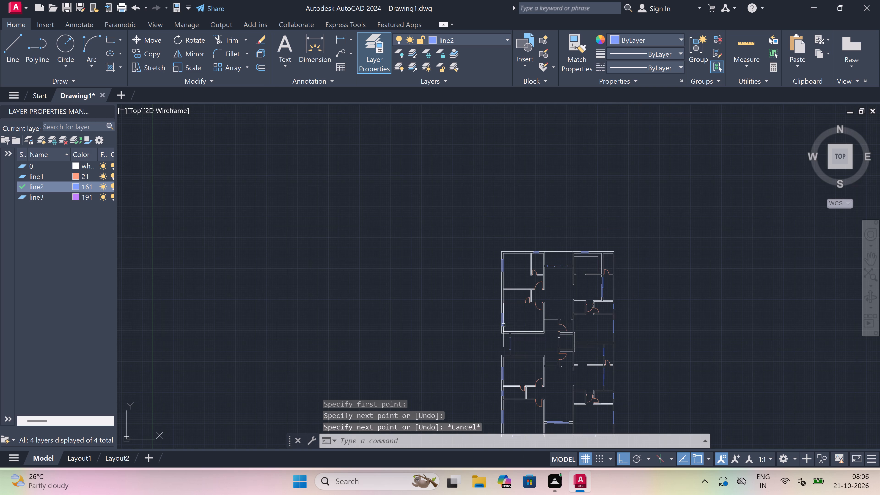
scroll(505, 288, "up", 3)
scroll(495, 321, "up", 3)
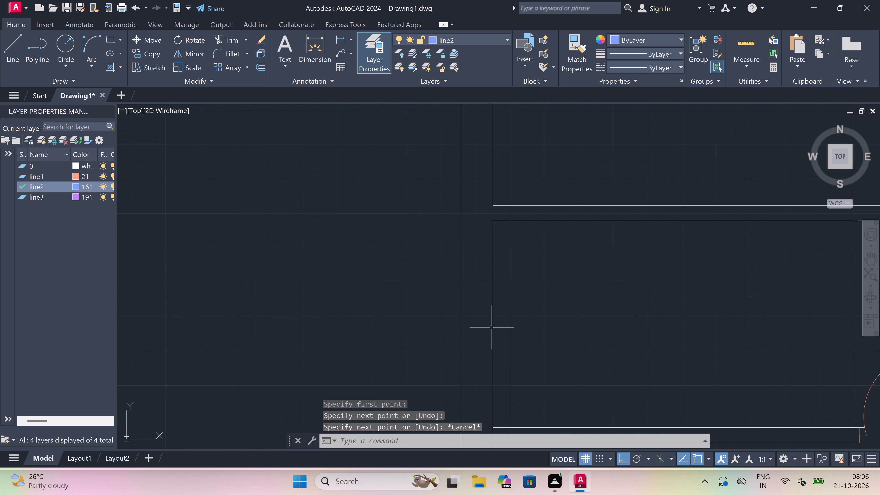
scroll(492, 327, "down", 3)
scroll(481, 349, "up", 2)
key("space")
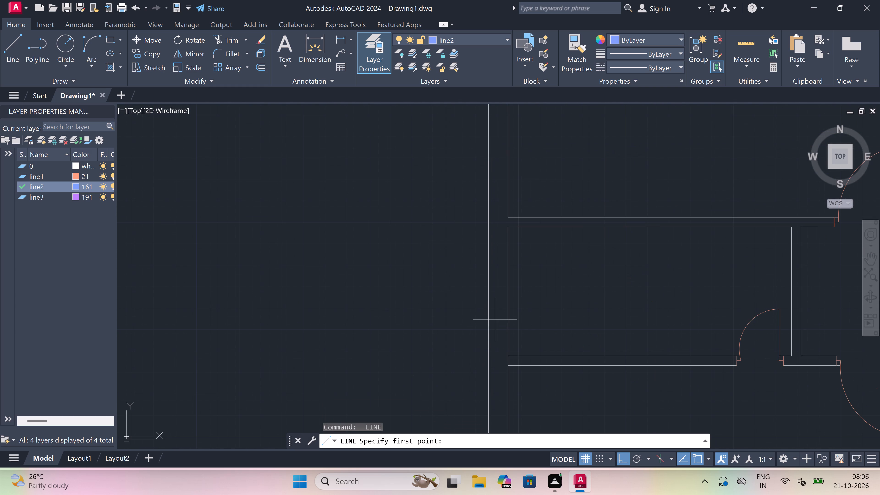
left_click(489, 325)
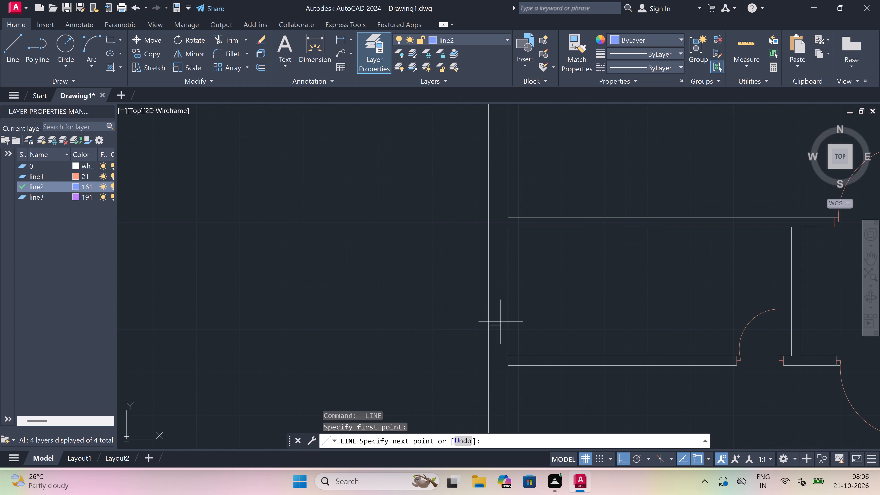
left_click(506, 323)
left_click(497, 324)
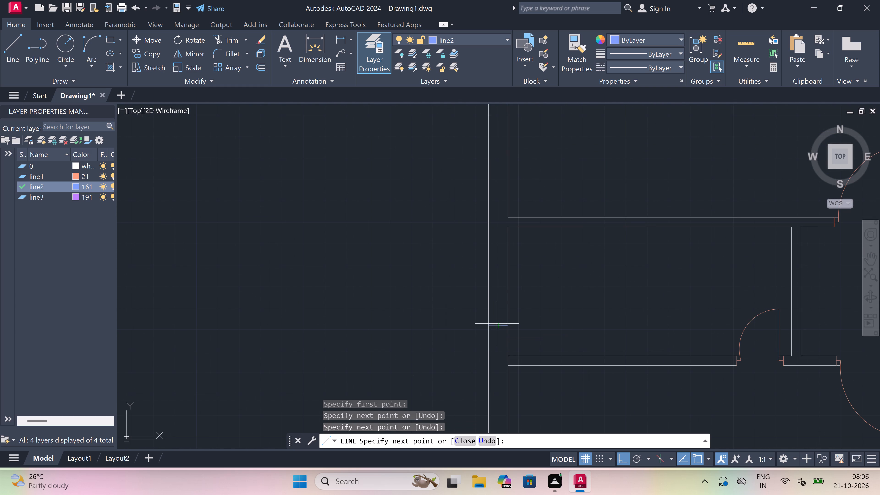
scroll(500, 283, "up", 2)
key("2")
type("'")
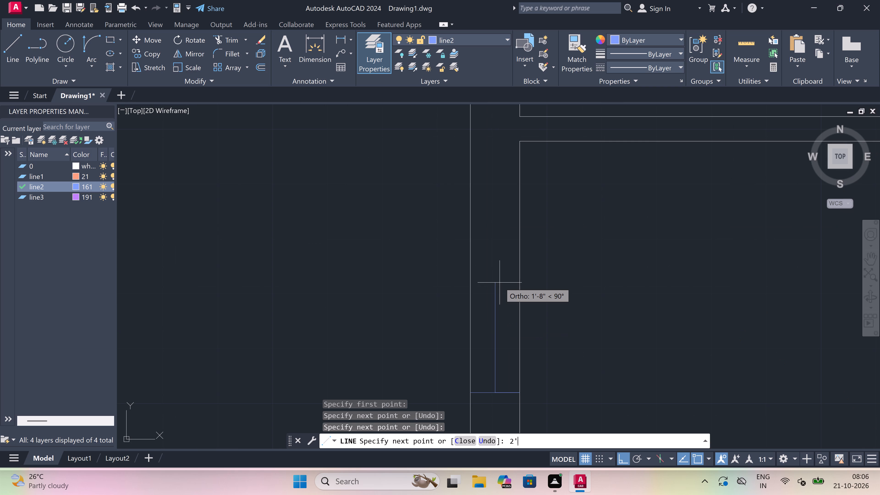
key("space")
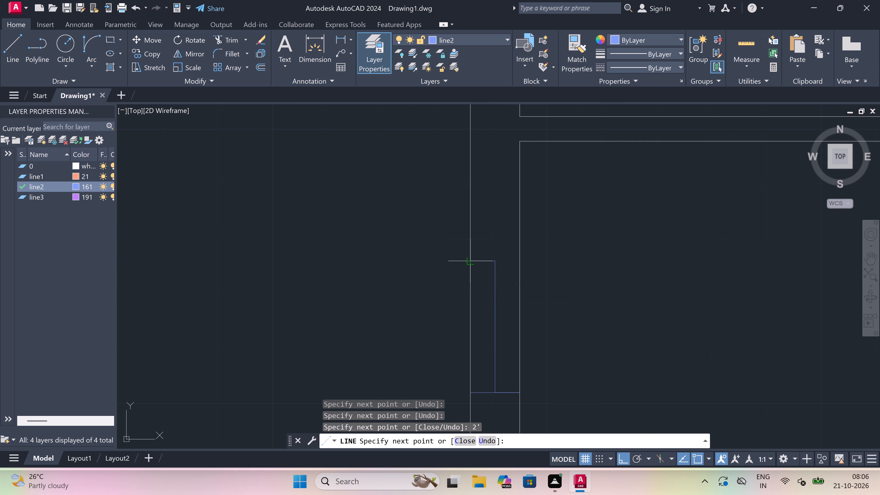
left_click(469, 264)
left_click(522, 262)
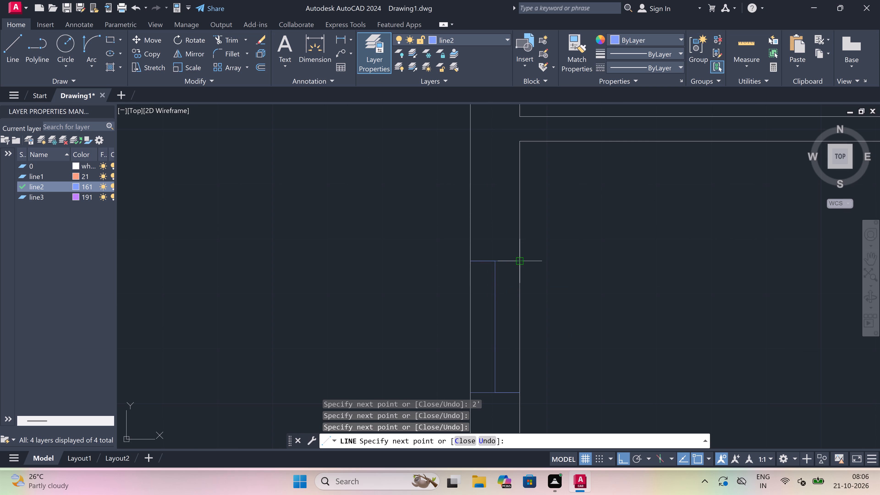
key("Escape")
scroll(520, 241, "down", 4)
scroll(516, 258, "up", 3)
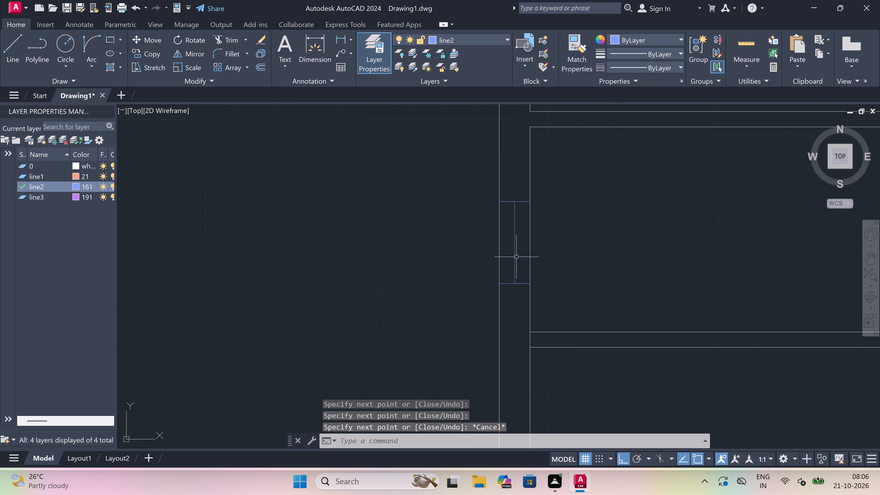
Trim both lines of the small room's west exterior wall between the end lines of the 2' window.
key("t")
type("r")
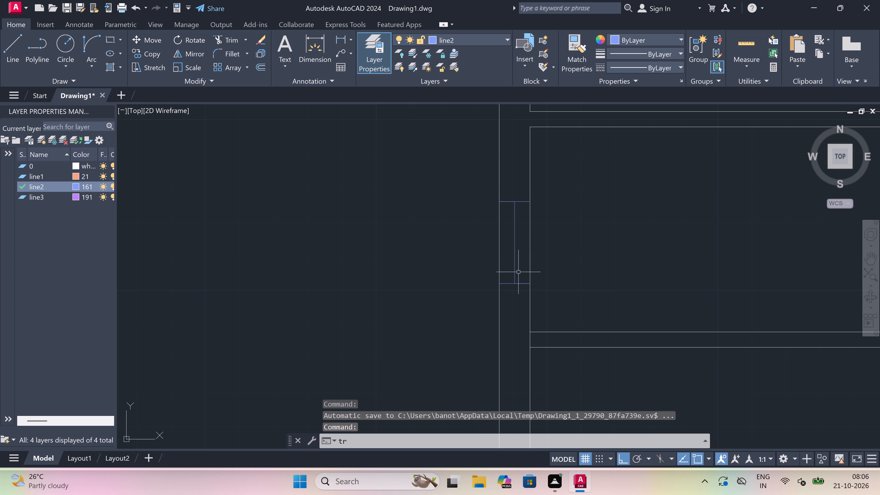
key("space")
scroll(527, 329, "up", 1)
left_click(521, 343)
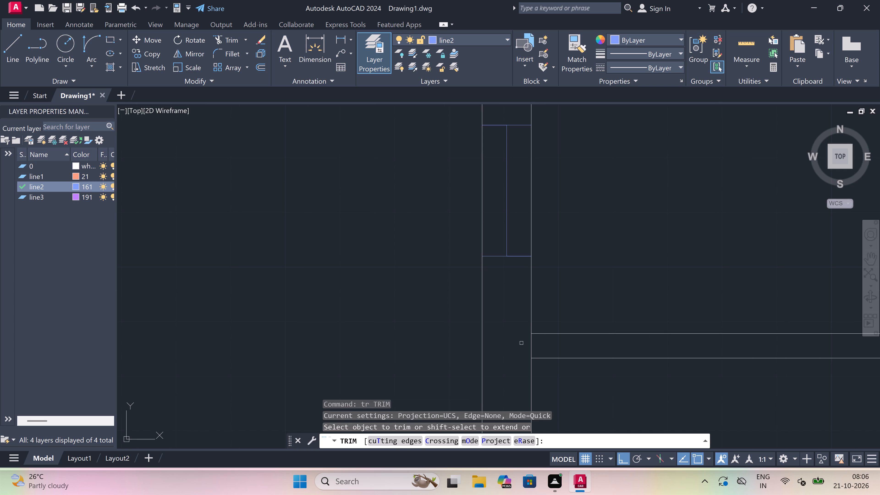
left_click(548, 344)
scroll(548, 343, "down", 2)
scroll(542, 307, "up", 2)
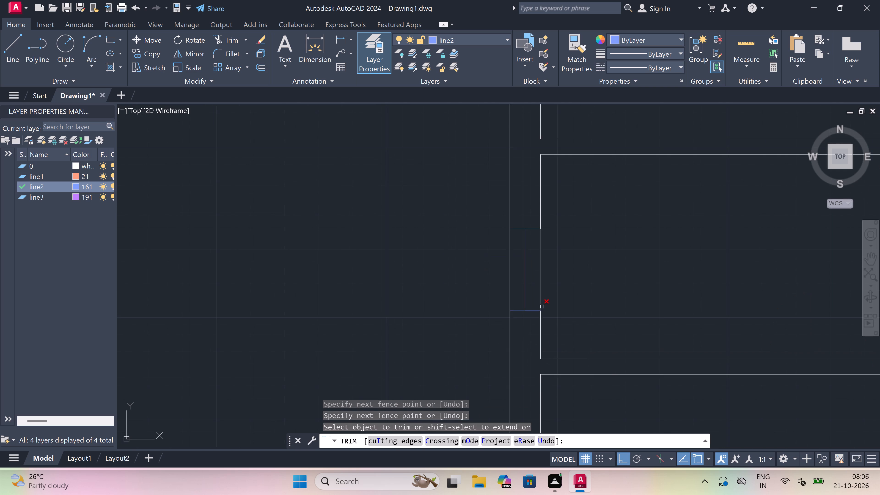
left_click(537, 288)
left_click(545, 283)
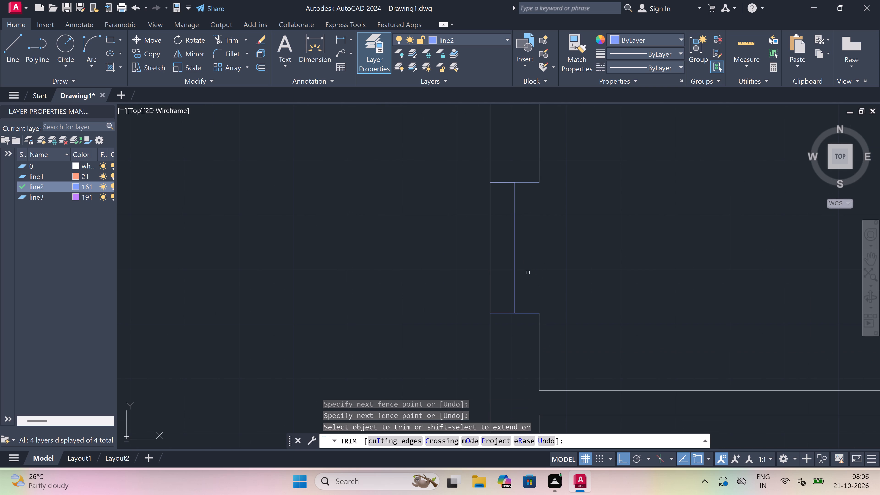
left_click(504, 271)
left_click(481, 274)
key("Escape")
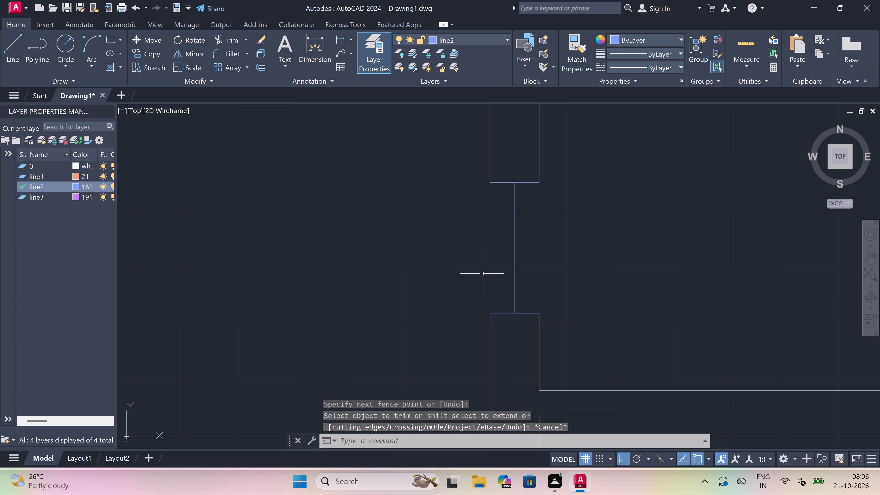
Draw the outer face line of the 2' window down from the opening's north corner, with a short second line completing it to the south corner.
key("l")
key("space")
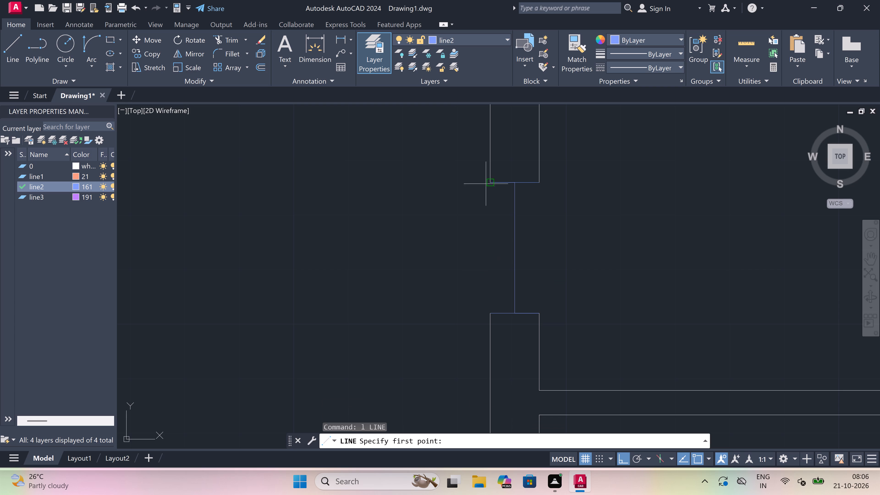
left_click(490, 184)
left_click(484, 309)
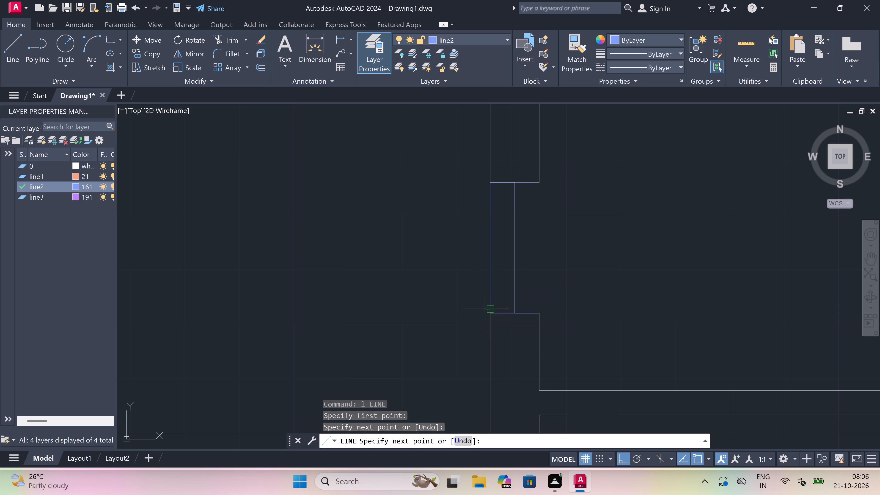
key("Escape")
scroll(489, 319, "up", 3)
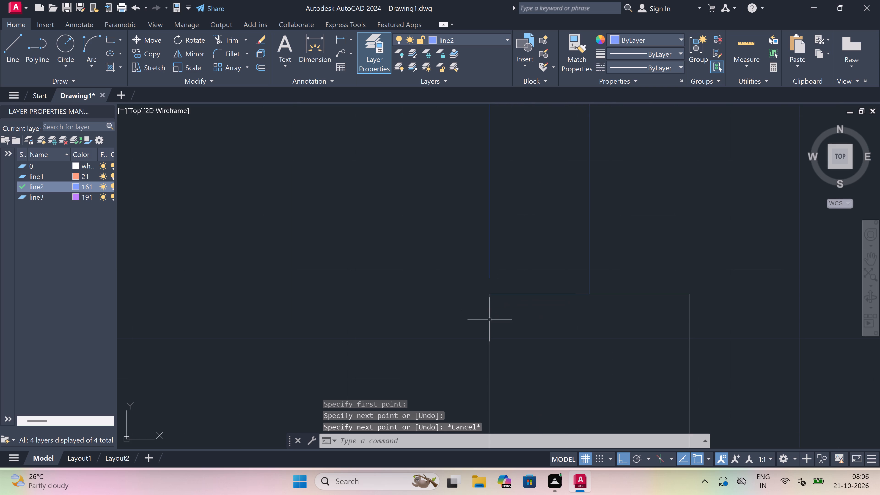
scroll(489, 318, "up", 2)
key("space")
scroll(485, 217, "up", 2)
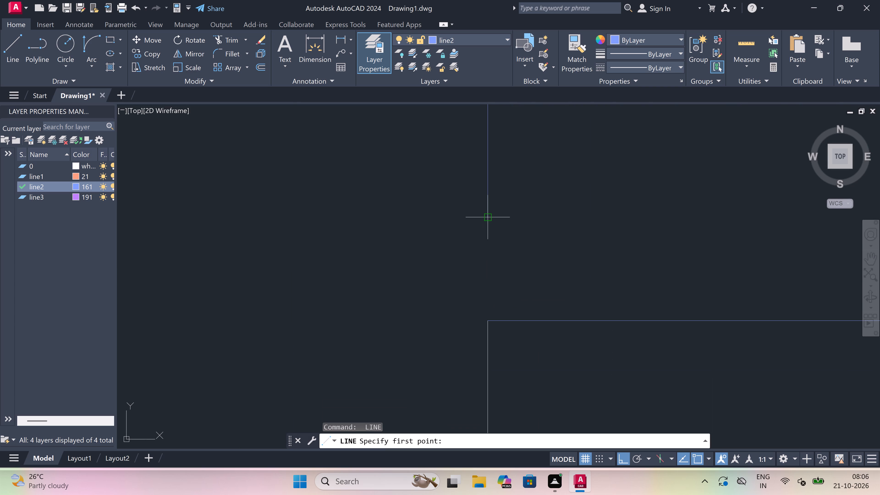
left_click_drag(485, 217, 485, 220)
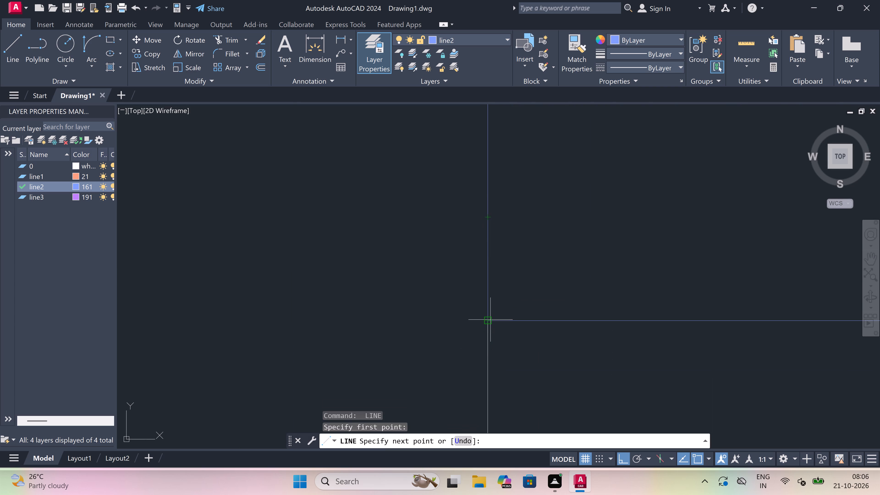
left_click(490, 320)
key("Escape")
Draw the inner face line of the 2' window from the opening's south corner to its north corner.
scroll(490, 320, "down", 5)
key("space")
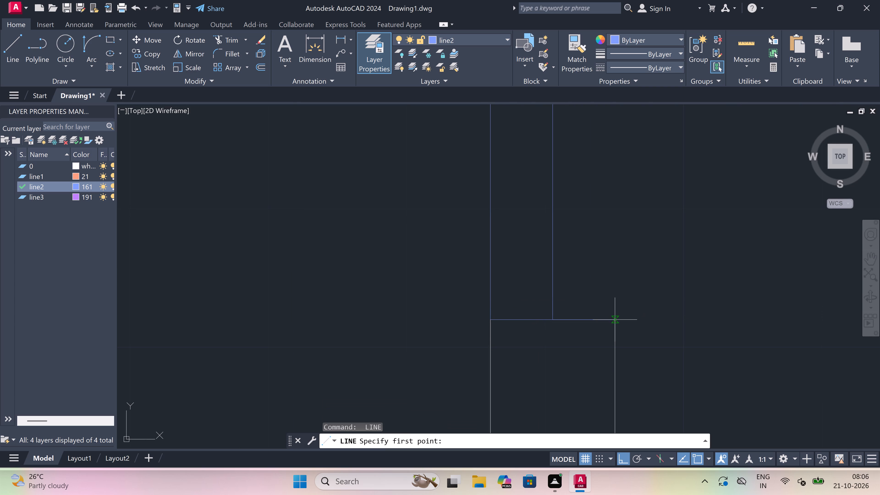
left_click(616, 320)
scroll(616, 320, "down", 5)
scroll(615, 288, "up", 4)
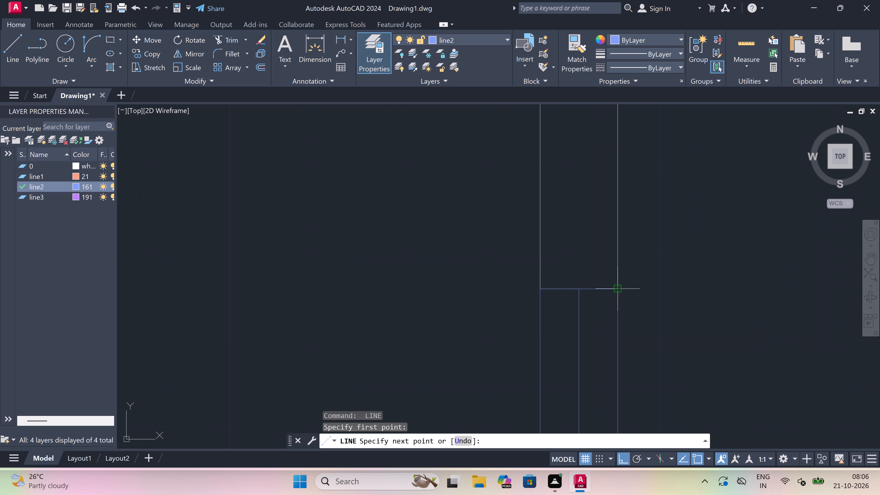
scroll(615, 288, "up", 2)
left_click(619, 293)
key("Escape")
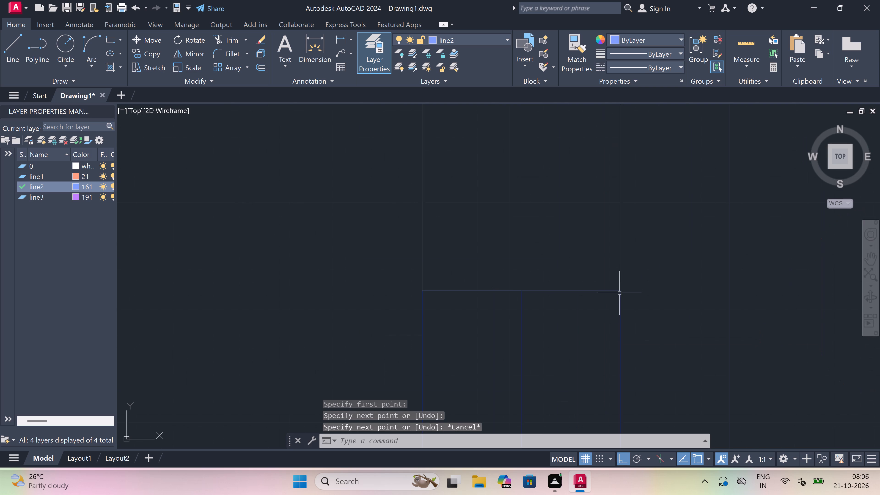
Make line3 the current layer.
scroll(565, 269, "down", 5)
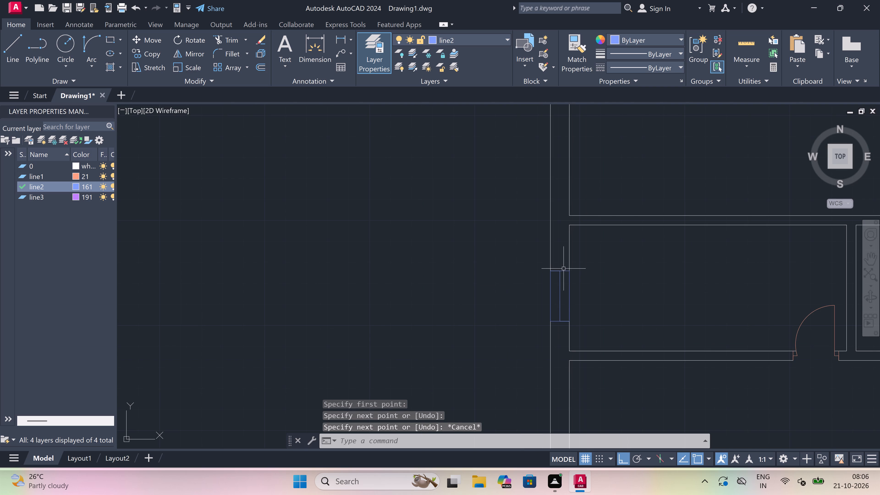
scroll(562, 277, "down", 4)
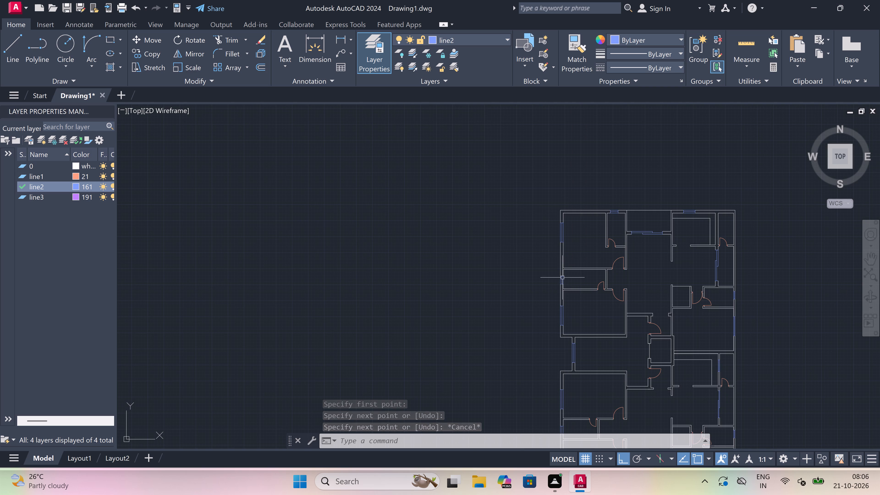
scroll(562, 278, "down", 1)
scroll(636, 297, "up", 2)
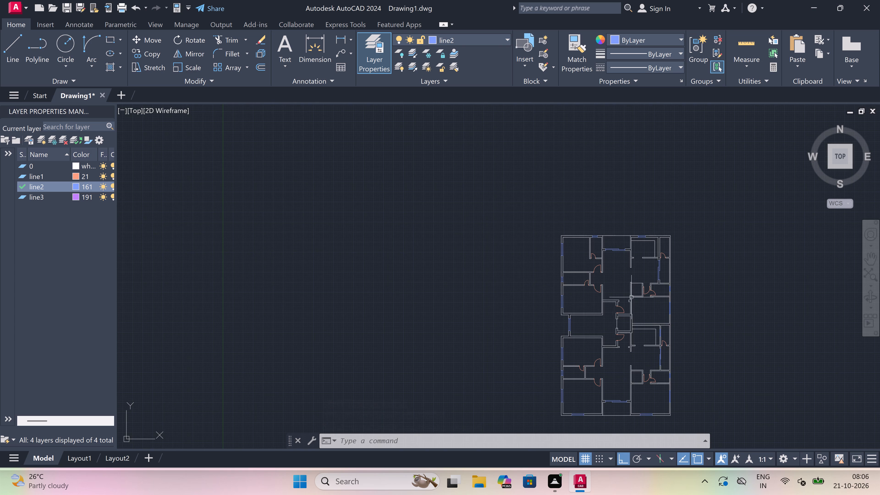
scroll(557, 337, "down", 3)
scroll(559, 347, "up", 3)
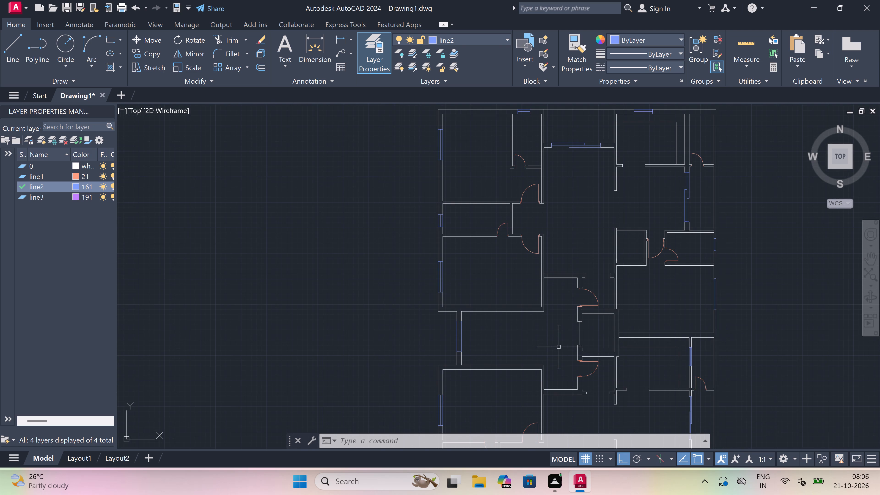
left_click(487, 37)
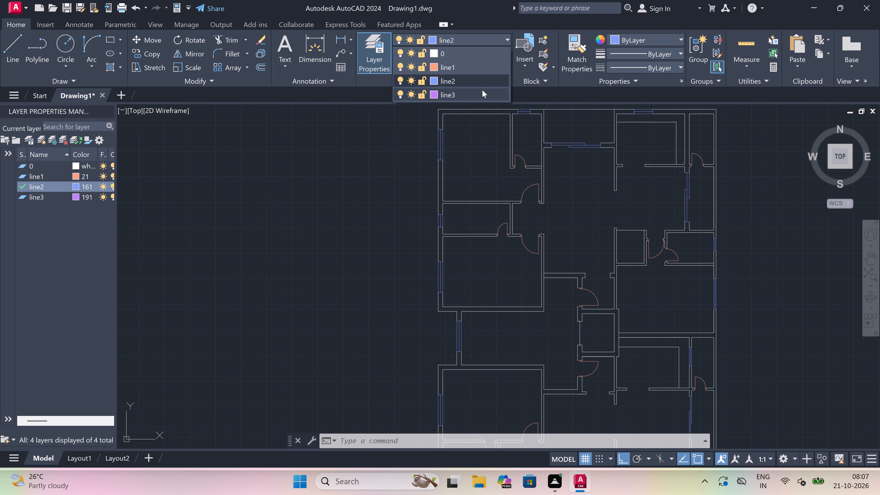
left_click(482, 90)
Start a line on layer line3 in the space behind the recessed west wall's window, between the two units.
scroll(476, 374, "up", 2)
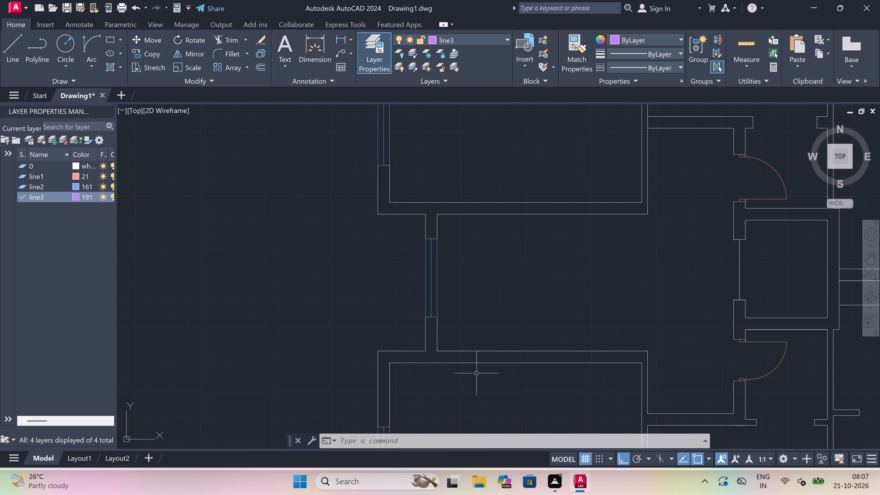
scroll(505, 312, "up", 1)
key("space")
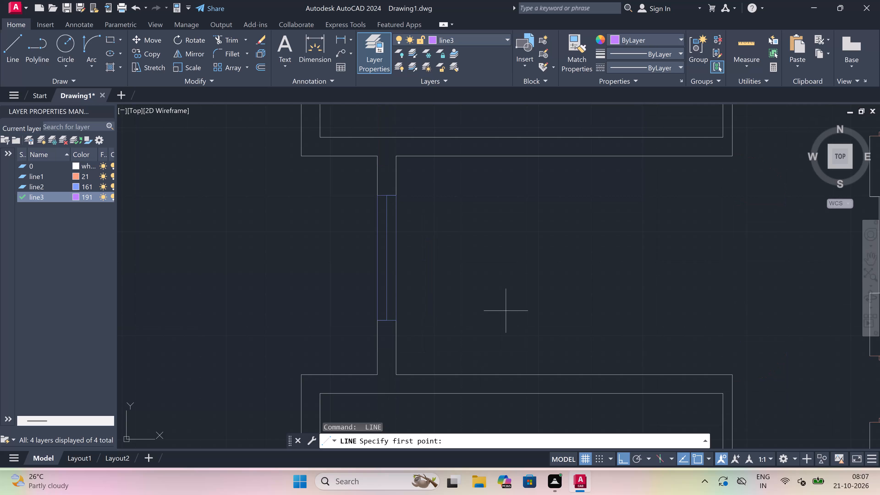
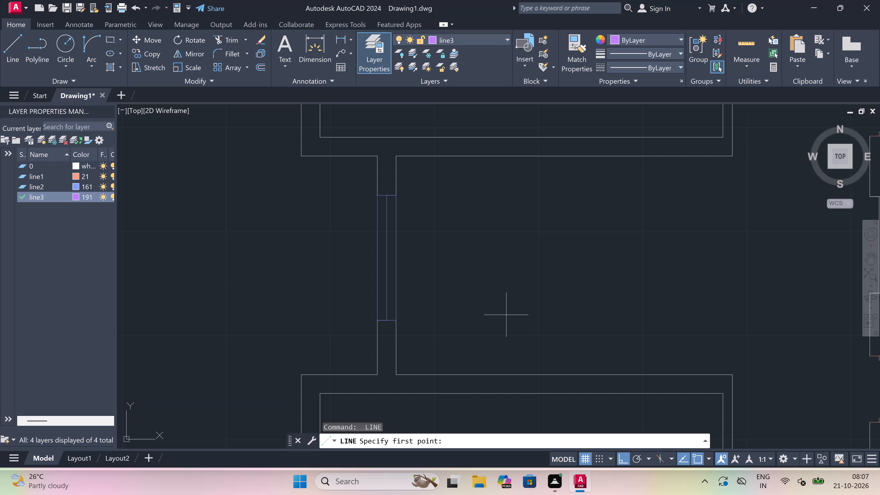
Draw a vertical line between the two units' facing walls, east of the window, and a horizontal centre line running east from its midpoint.
key("l")
key("space")
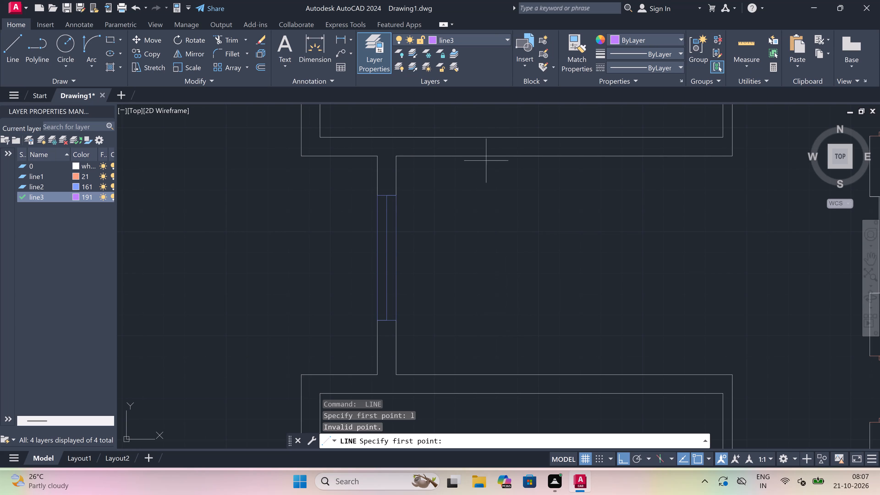
left_click(464, 158)
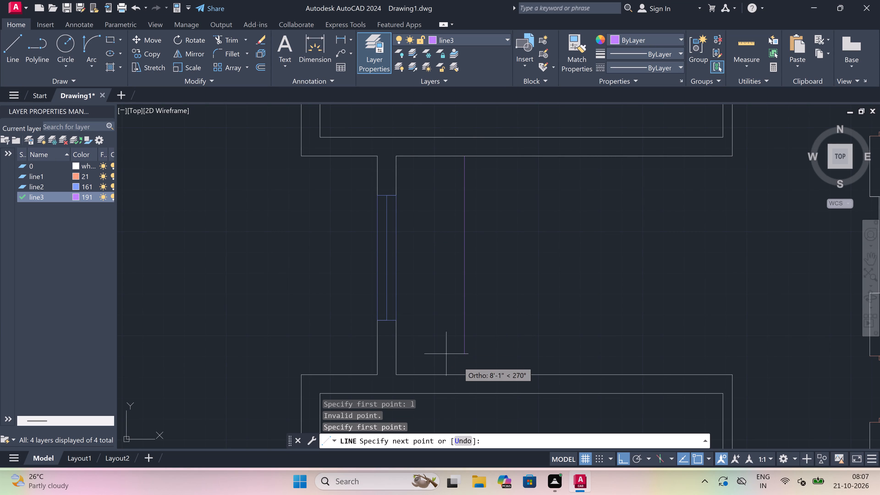
left_click(469, 377)
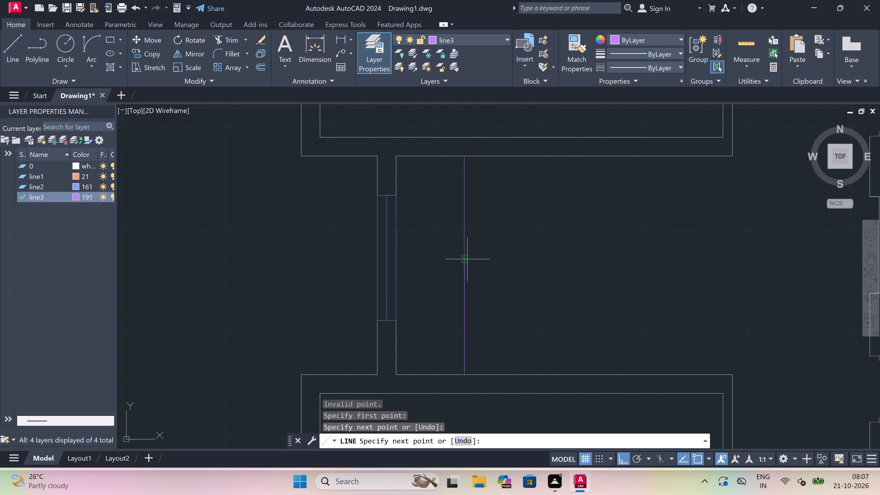
left_click_drag(466, 269, 470, 269)
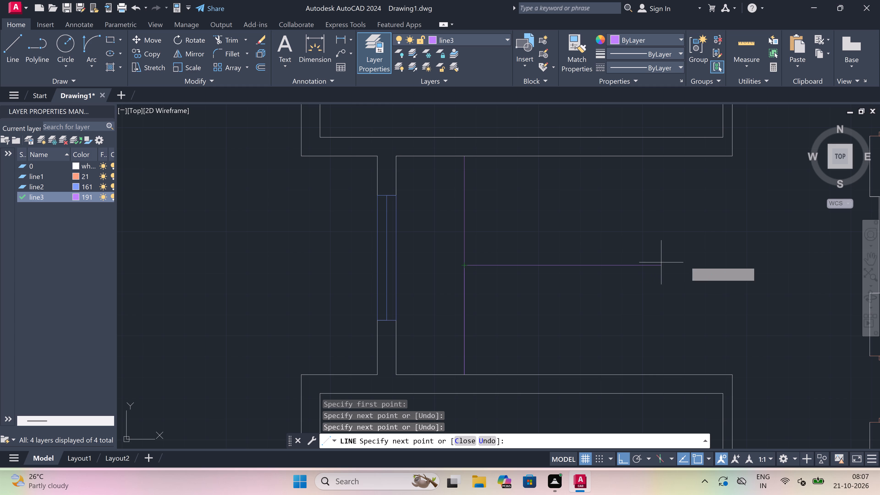
left_click(667, 260)
key("Escape")
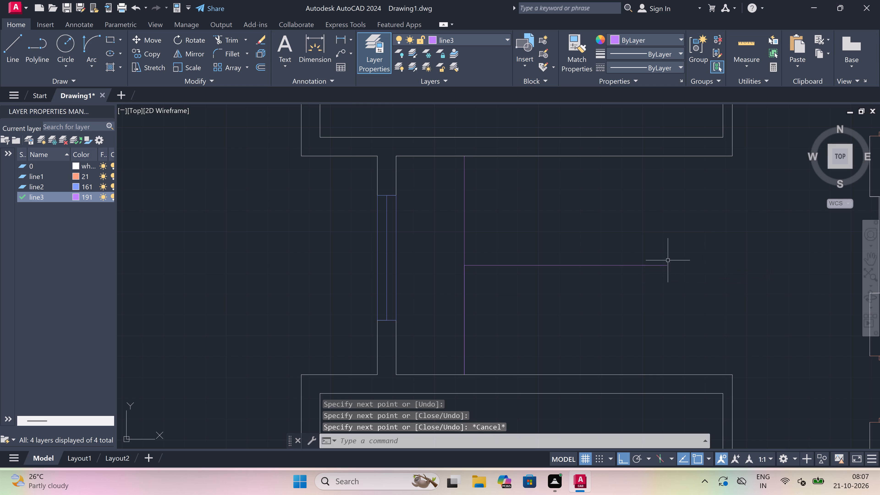
Offset the vertical line 8" eastward repeatedly to make 13 evenly spaced stair tread lines.
key("o")
key("space")
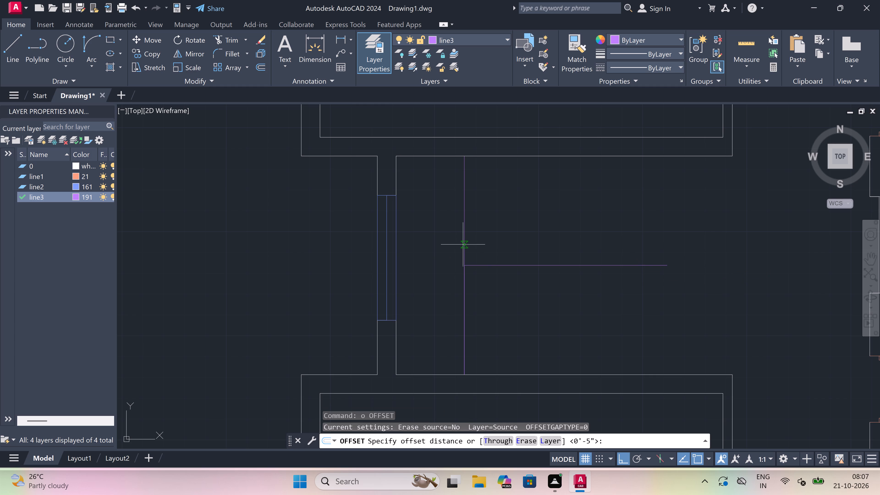
left_click_drag(463, 245, 484, 242)
key("8")
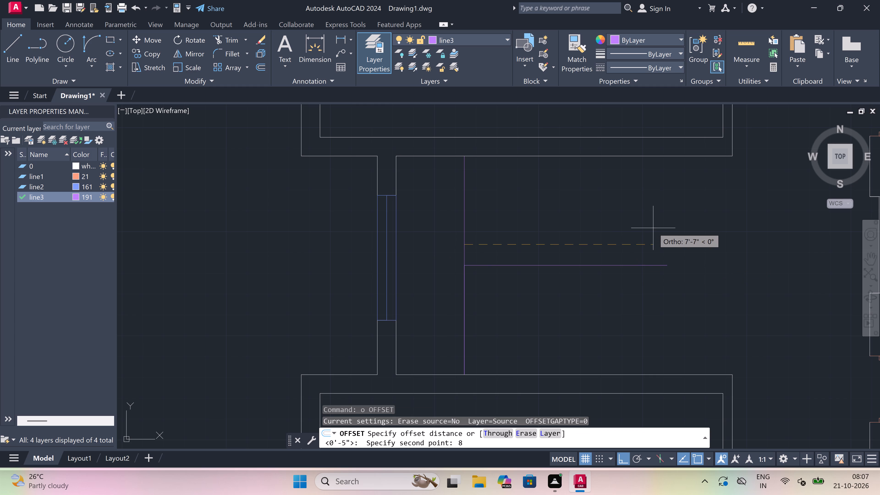
key("shift+quotedbl")
key("space")
left_click_drag(463, 220, 471, 221)
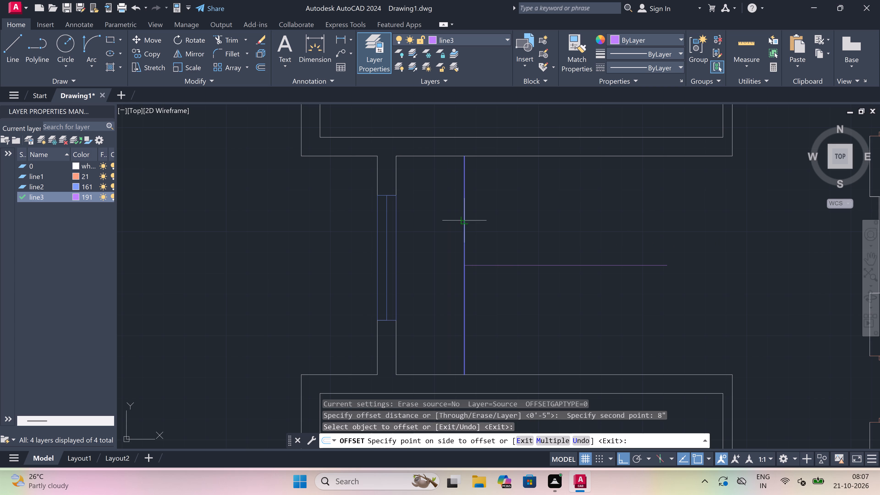
left_click(546, 439)
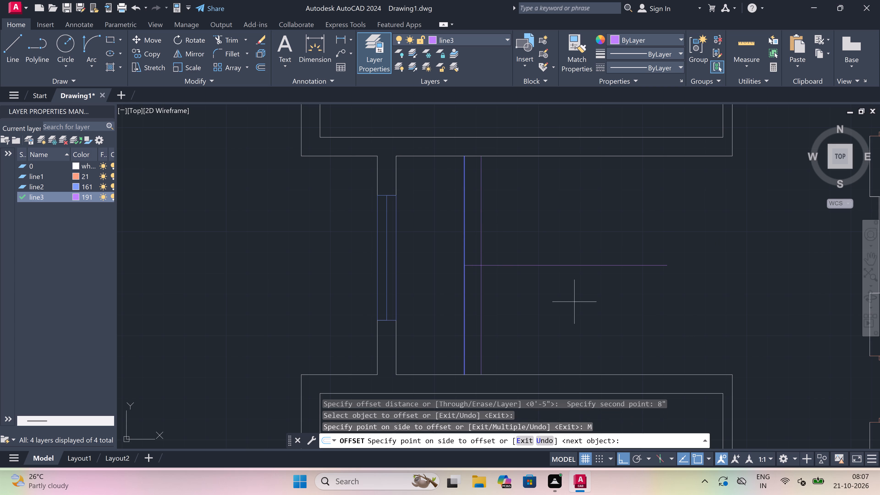
left_click(578, 263)
left_click(586, 257)
left_click(588, 254)
left_click(596, 249)
double_click(605, 242)
left_click(612, 239)
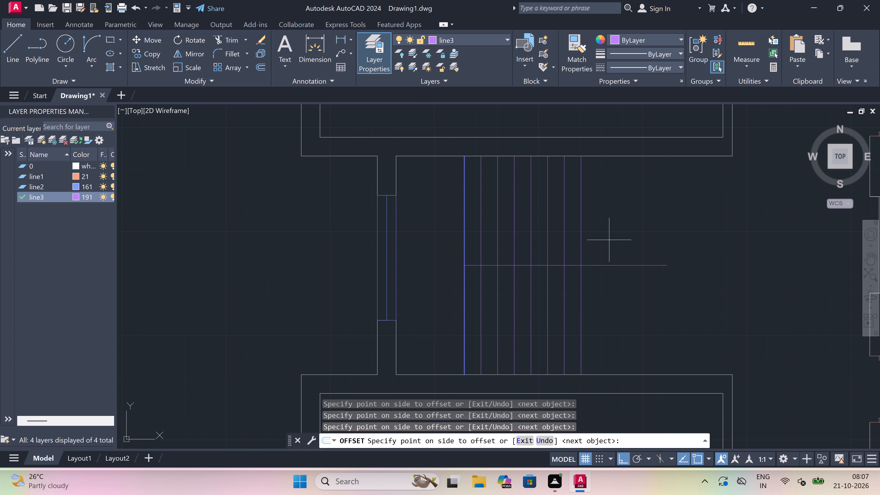
left_click(622, 237)
left_click(643, 236)
left_click(646, 236)
left_click(663, 233)
left_click(677, 234)
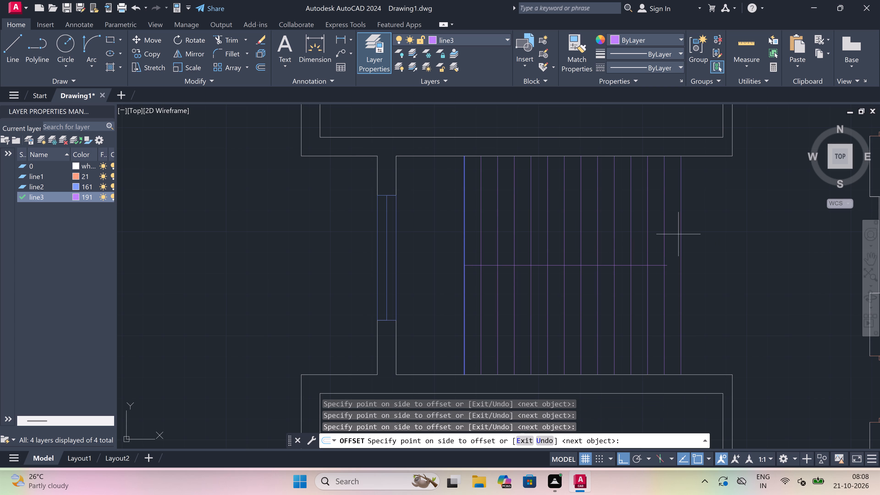
left_click(725, 218)
key("Escape")
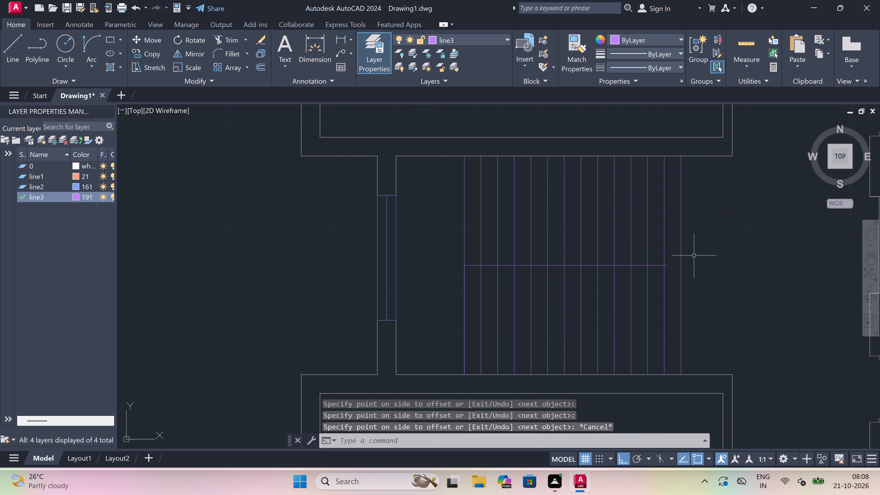
Extend the stair's horizontal centre line east to the last tread line.
type("ex")
key("space")
scroll(666, 268, "up", 3)
scroll(655, 249, "up", 1)
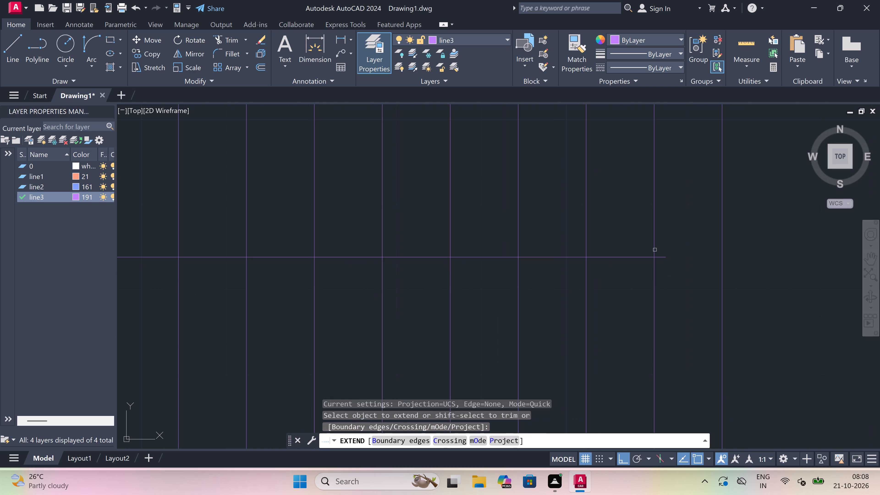
scroll(655, 249, "up", 1)
left_click(661, 257)
left_click(675, 314)
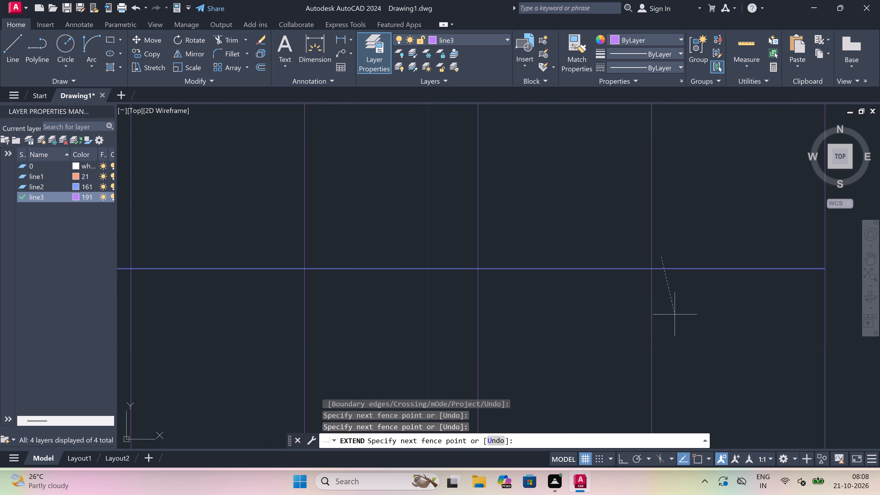
scroll(675, 314, "down", 5)
key("Escape")
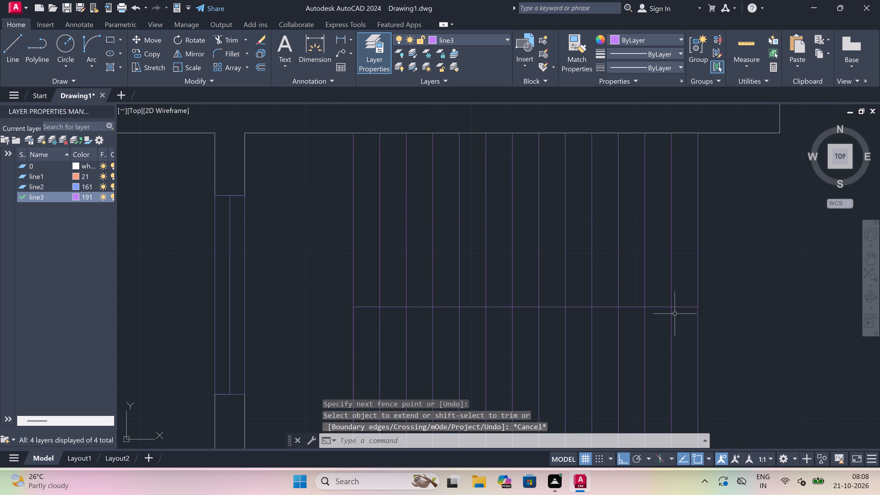
Draw a U-shaped stair direction line from east of the last tread, west through the south flight, north across the landing, and east into the north flight.
scroll(675, 314, "down", 4)
scroll(678, 326, "up", 3)
key("l")
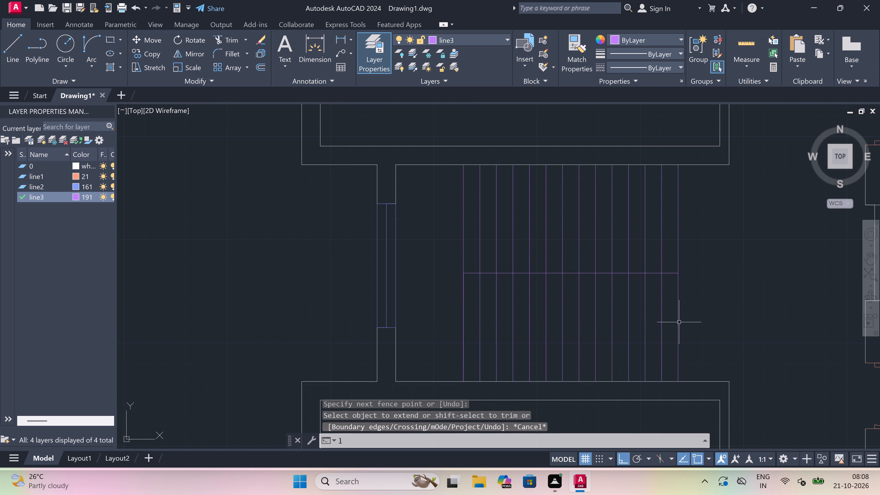
key("space")
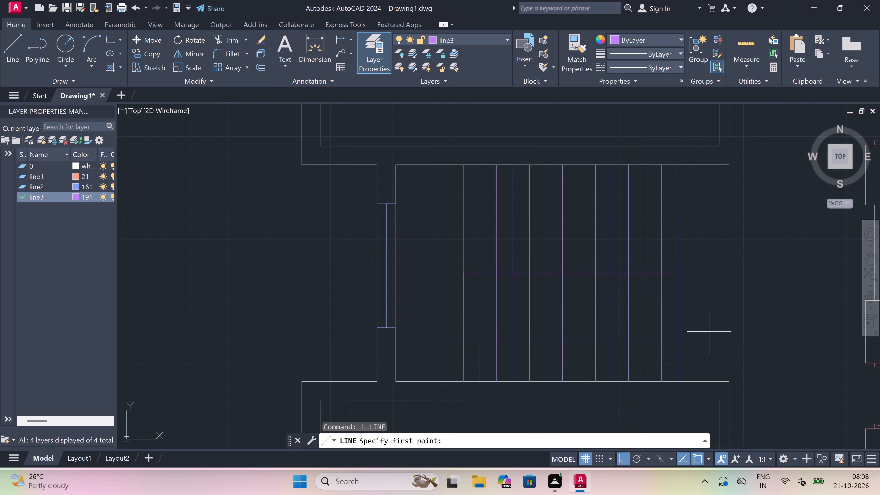
left_click(707, 327)
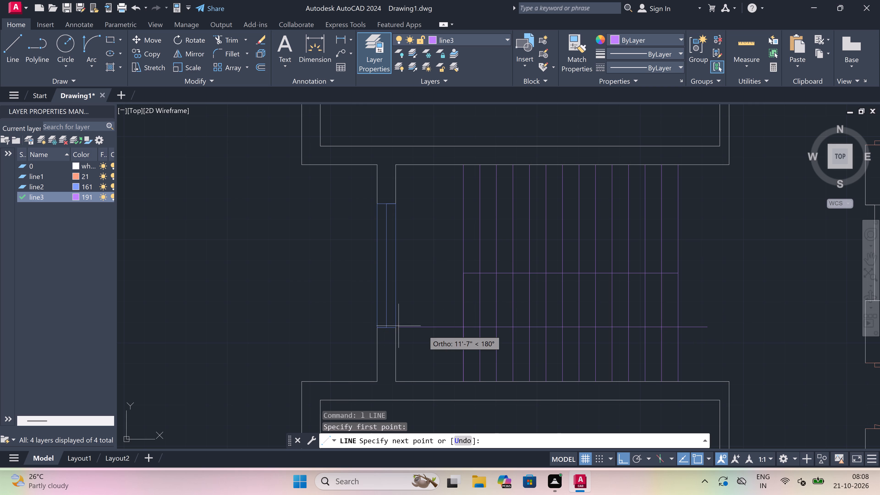
left_click_drag(423, 331, 423, 299)
left_click_drag(428, 217, 445, 217)
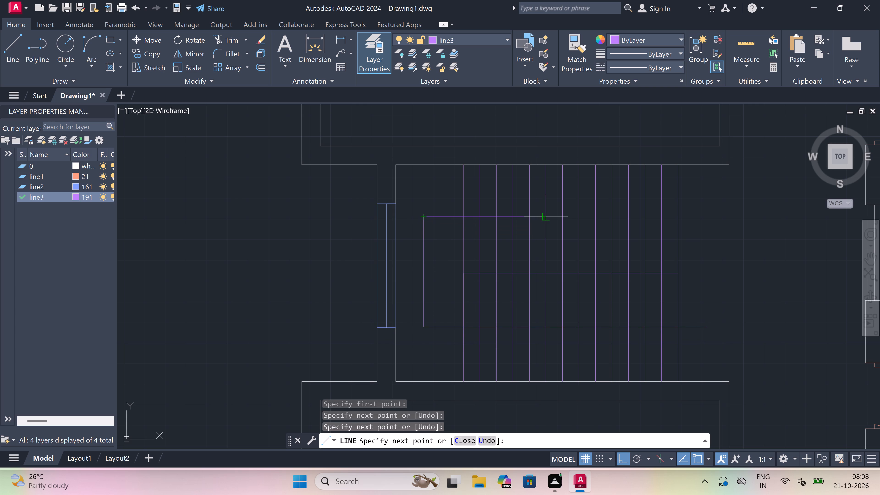
left_click(531, 217)
key("Escape")
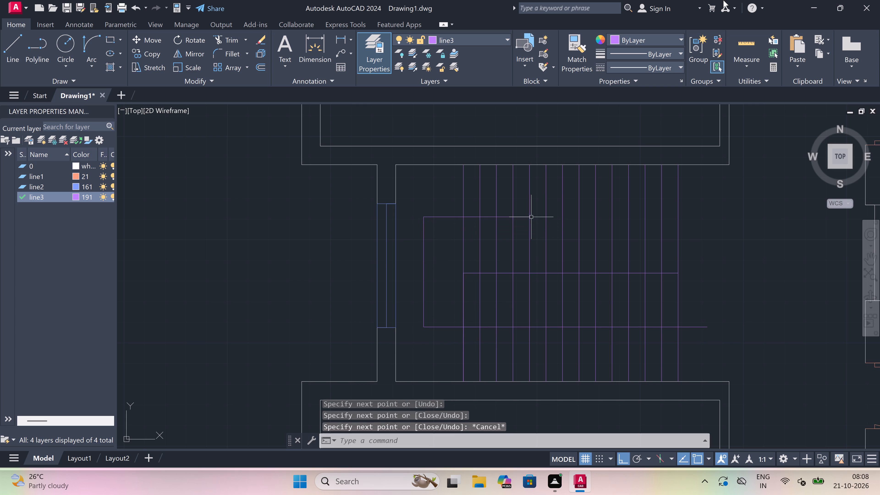
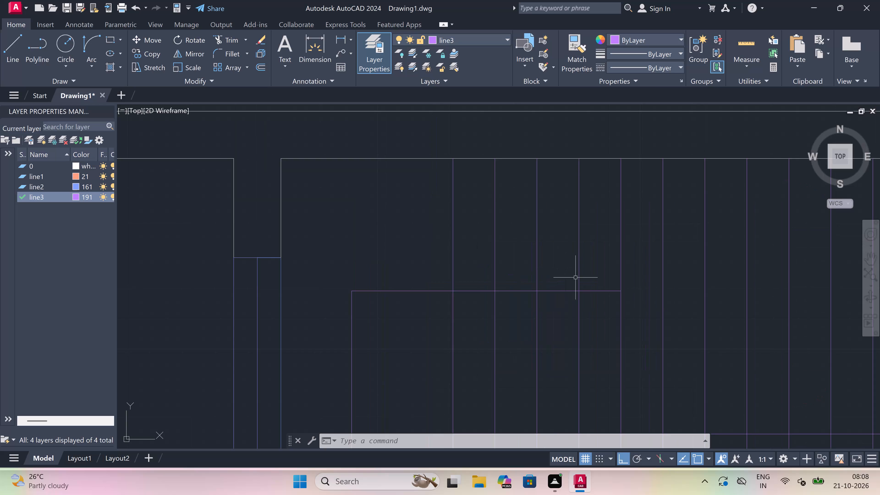
Draw an arrowhead at the east end of the stair direction line in the north flight, from the third tread line to a tip on the fifth.
key("l")
key("space")
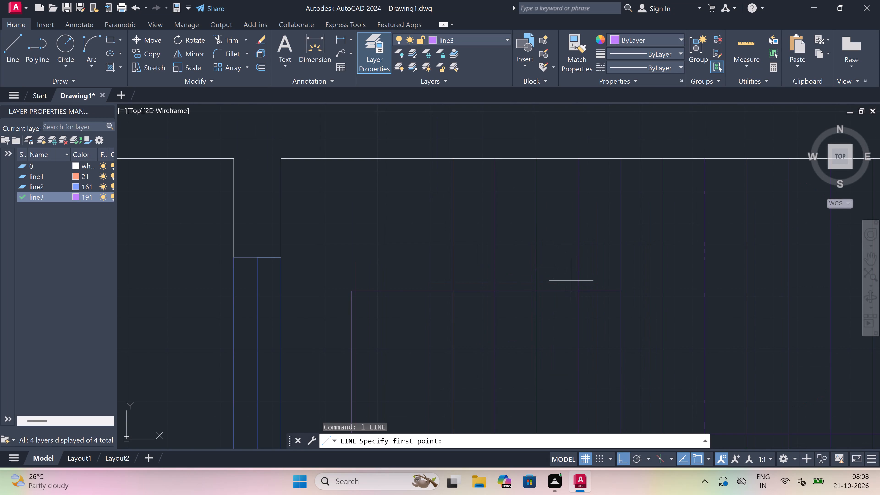
scroll(541, 289, "up", 2)
left_click(531, 296)
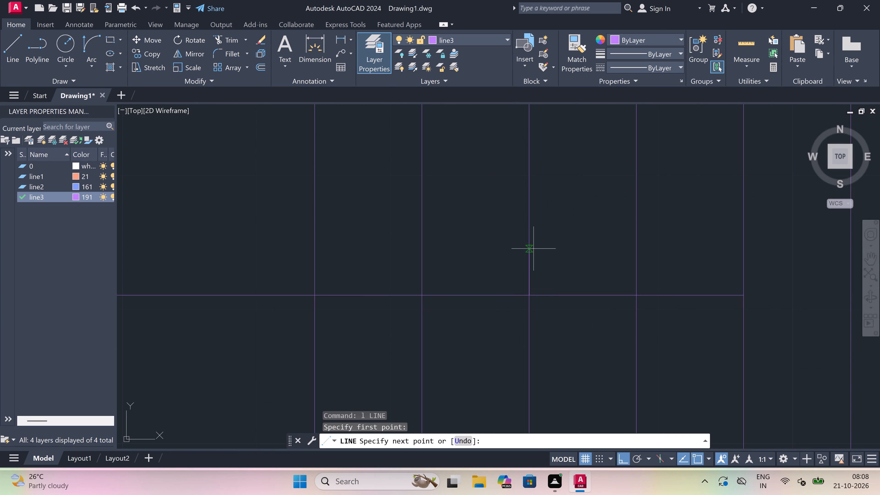
left_click(531, 226)
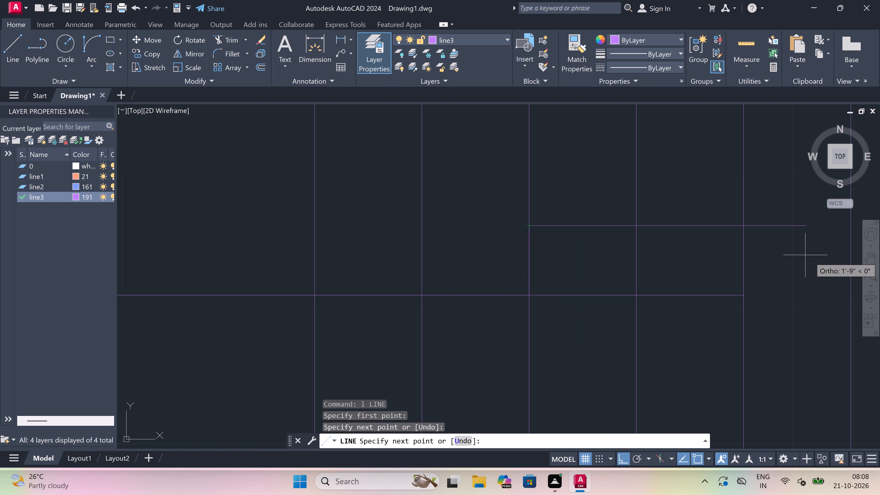
key("F8")
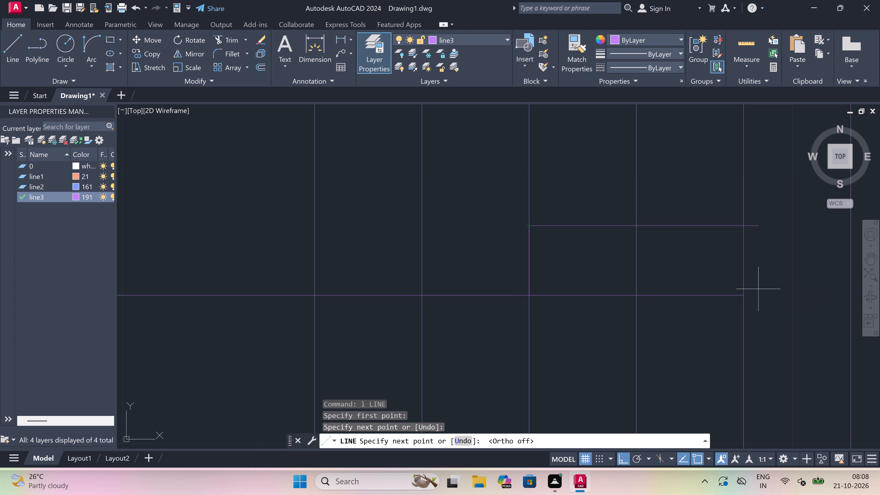
left_click(745, 292)
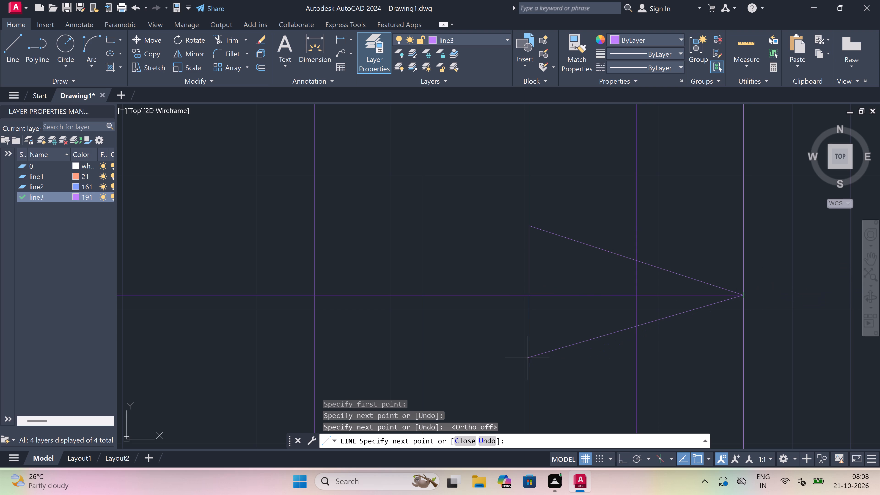
left_click(527, 357)
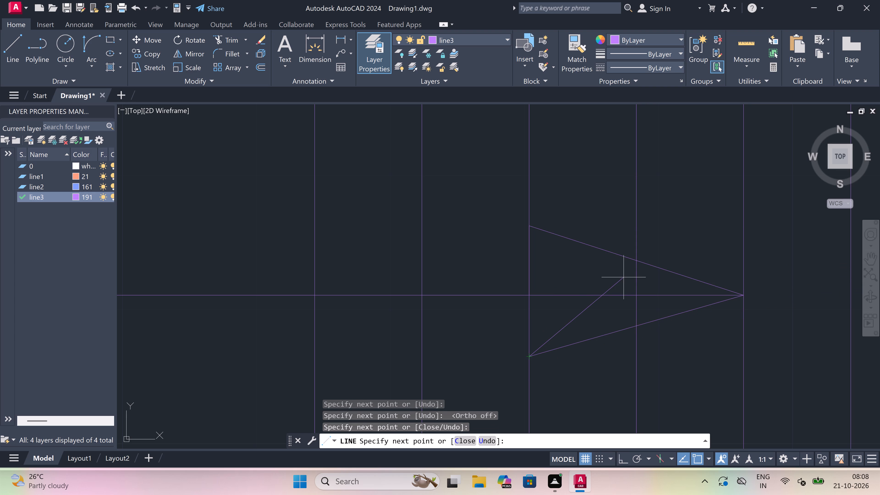
key("Escape")
Trim the parts of the direction line and the fourth tread line that lie inside the arrowhead.
key("t")
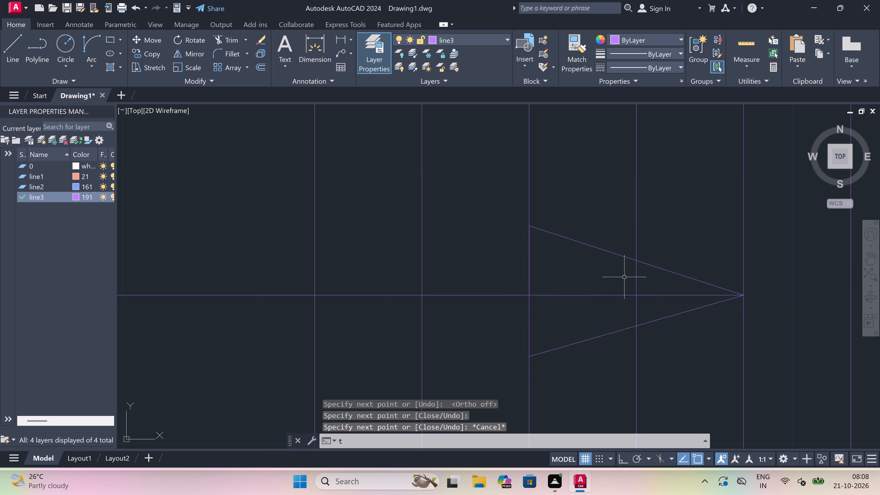
type("r")
key("space")
left_click(625, 283)
left_click(613, 307)
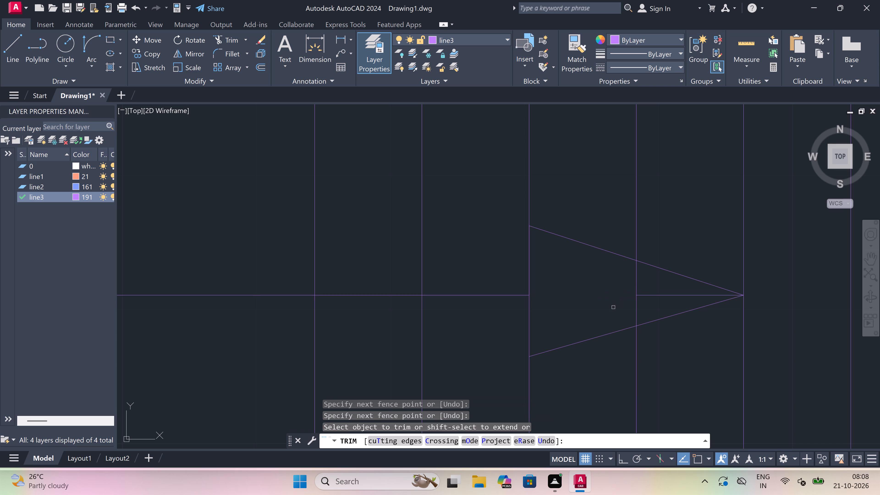
left_click(618, 309)
left_click(689, 293)
left_click(688, 287)
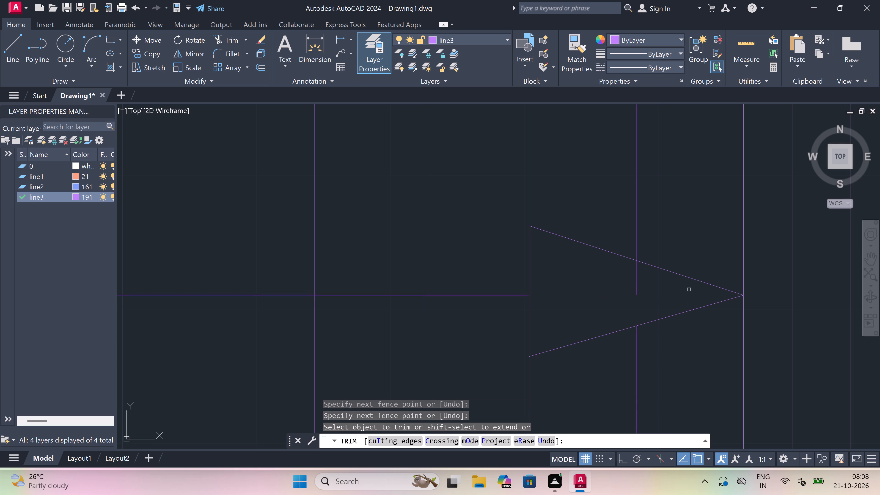
left_click(542, 289)
key("Escape")
Examine the whole floor plan, checking the staircase, walls, doors and windows of both units.
scroll(576, 283, "down", 7)
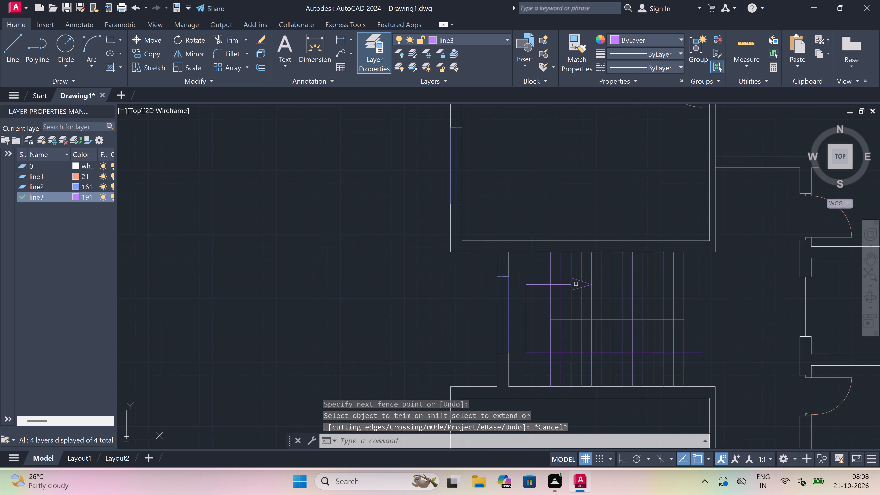
scroll(576, 284, "down", 2)
scroll(586, 254, "up", 4)
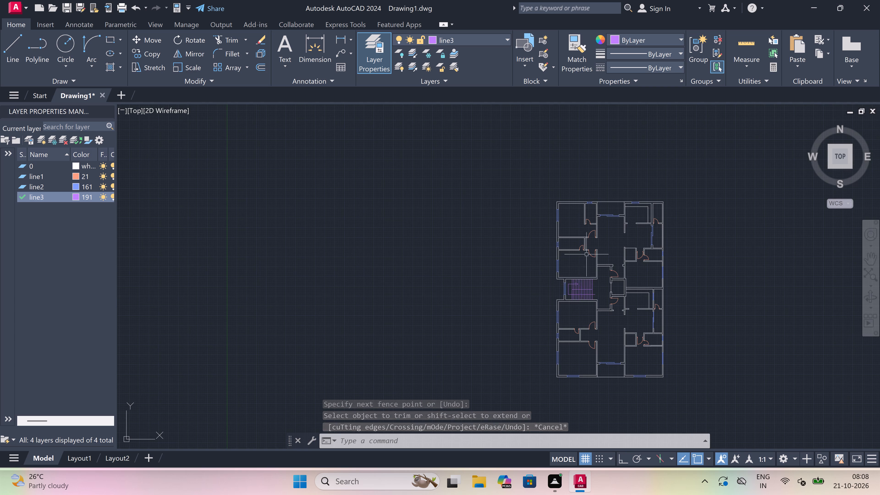
scroll(586, 254, "down", 3)
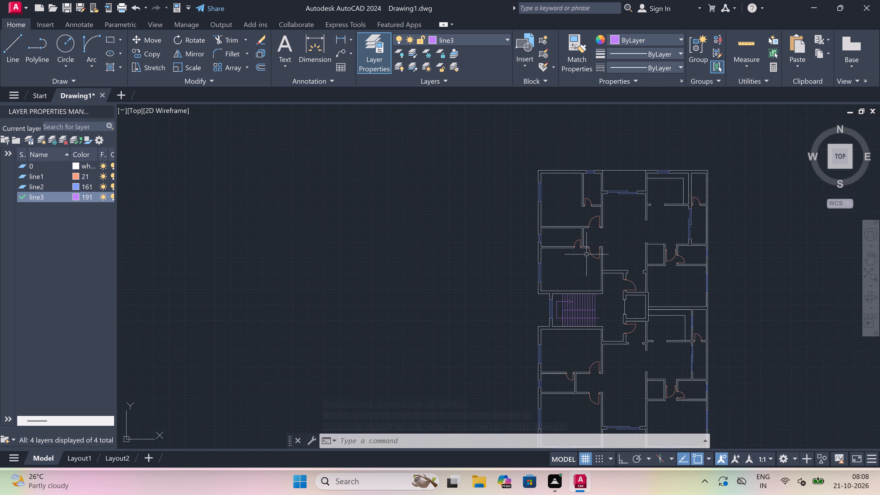
scroll(586, 254, "down", 1)
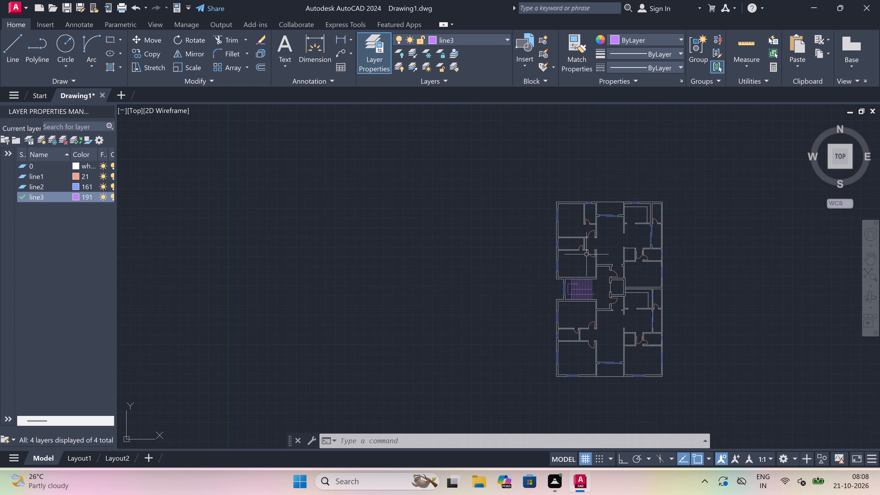
scroll(586, 254, "up", 1)
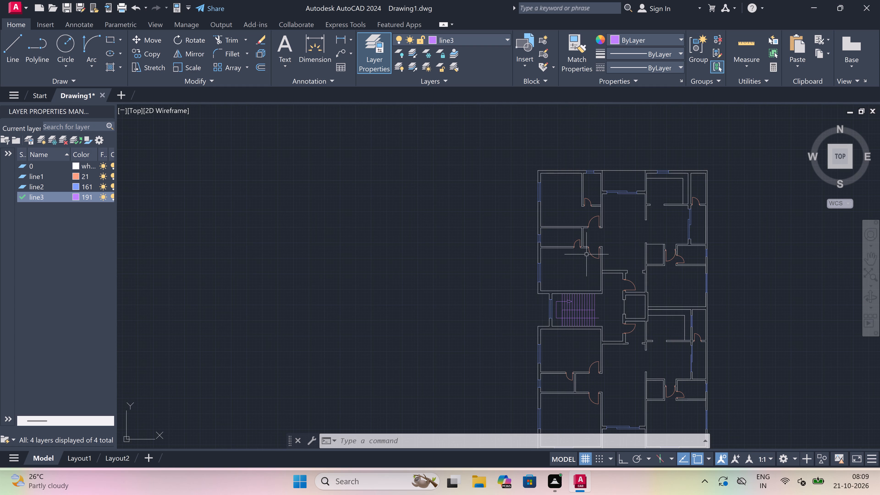
scroll(699, 363, "up", 4)
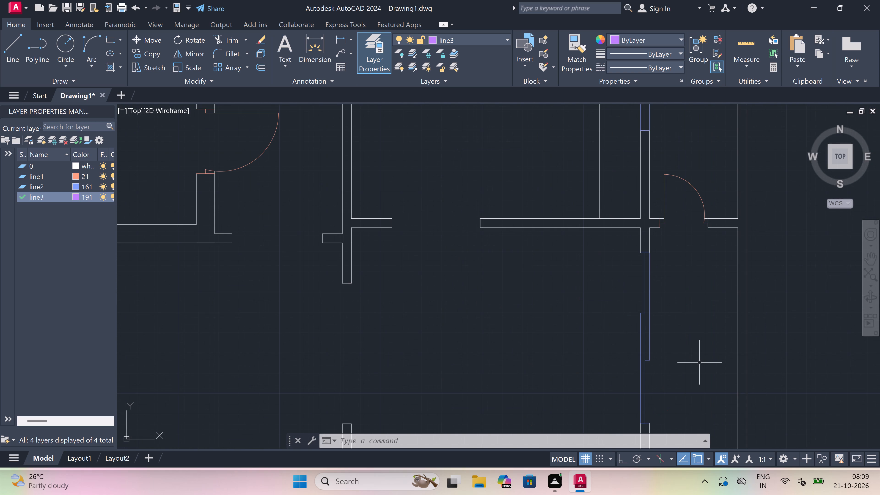
scroll(628, 316, "down", 4)
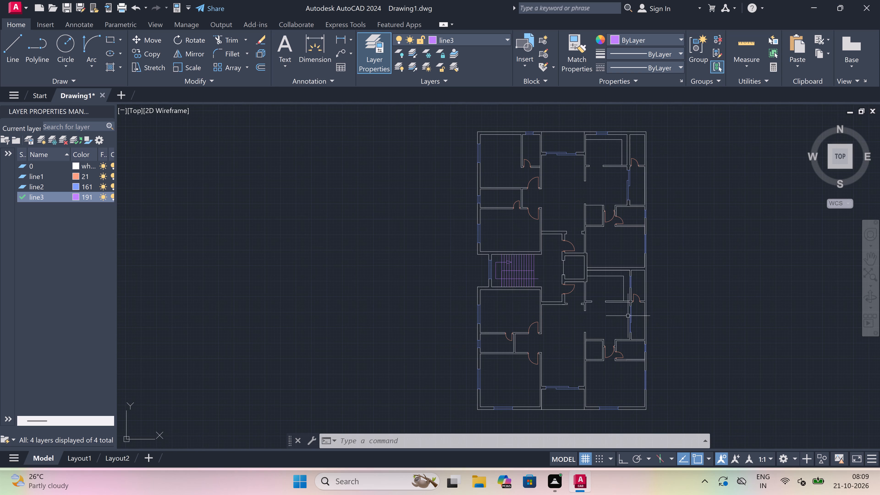
scroll(595, 177, "up", 2)
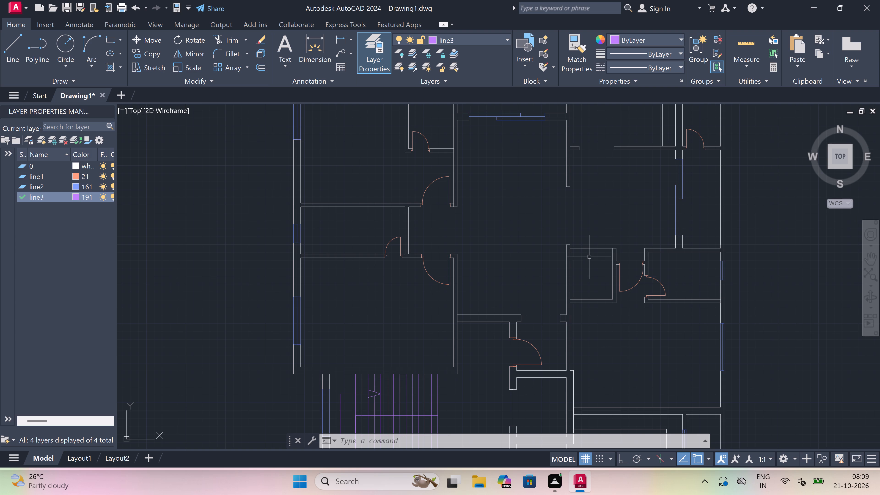
scroll(589, 257, "down", 2)
scroll(578, 285, "down", 1)
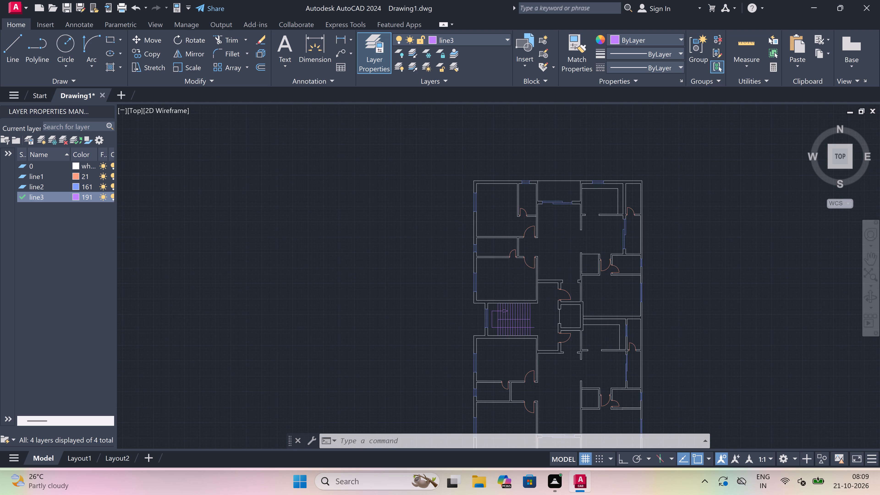
scroll(578, 285, "down", 2)
scroll(574, 327, "up", 3)
scroll(573, 325, "down", 2)
scroll(561, 291, "up", 3)
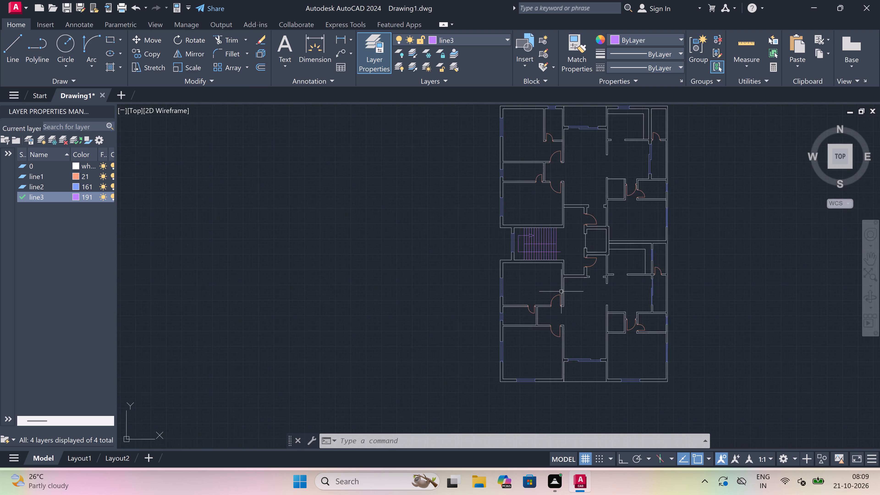
scroll(561, 291, "down", 1)
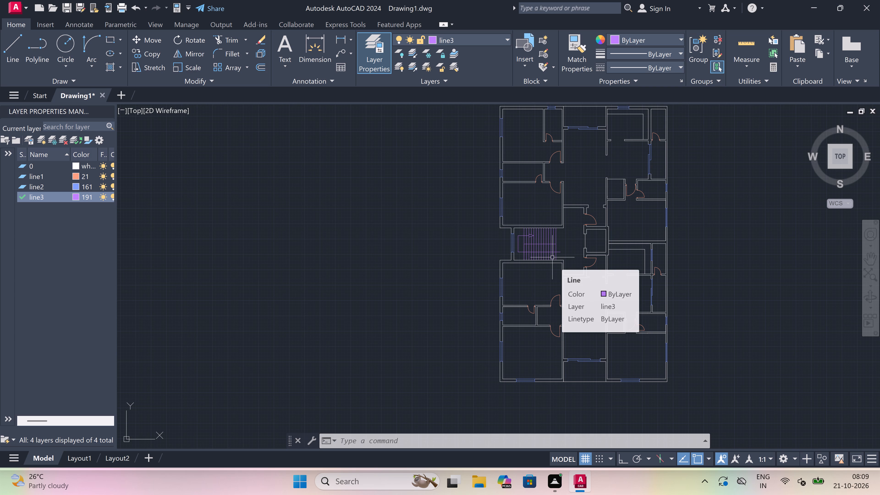
scroll(552, 257, "down", 3)
scroll(547, 244, "up", 4)
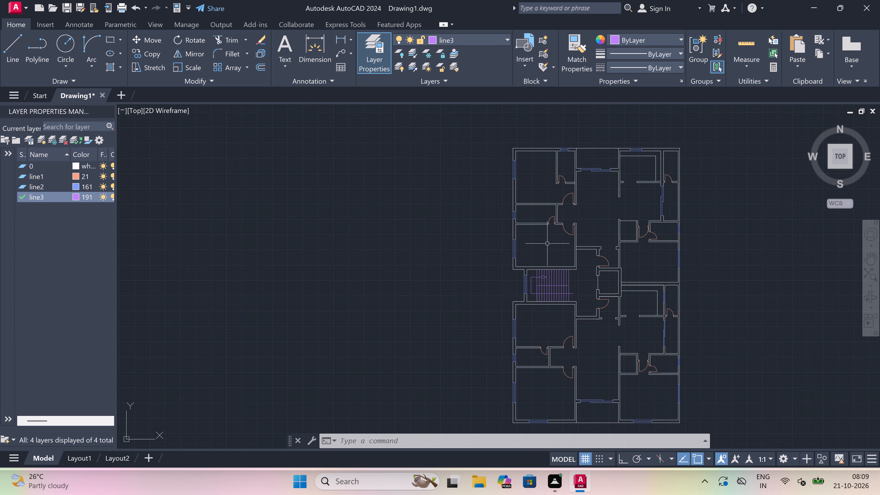
Trim the line crossing the junction between the corridor wall and the east wall of the room north of the staircase.
scroll(577, 242, "up", 3)
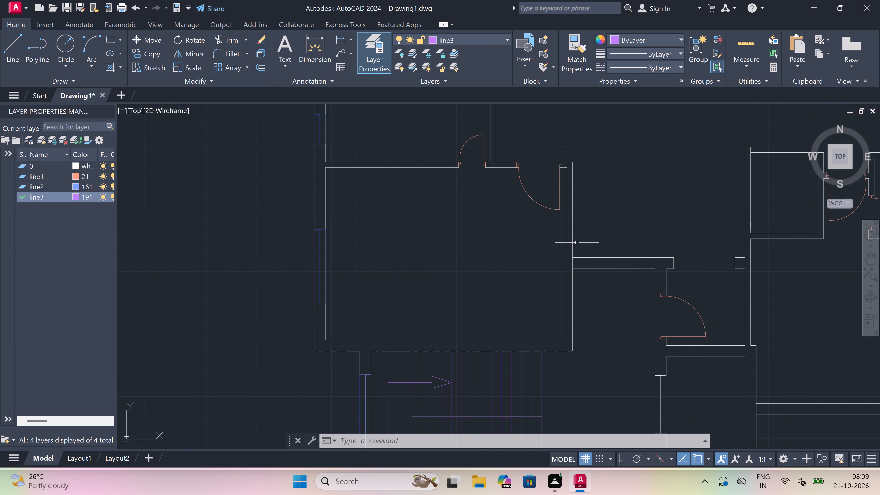
key("t")
key("r")
scroll(573, 256, "up", 1)
key("space")
scroll(572, 265, "up", 3)
left_click(569, 280)
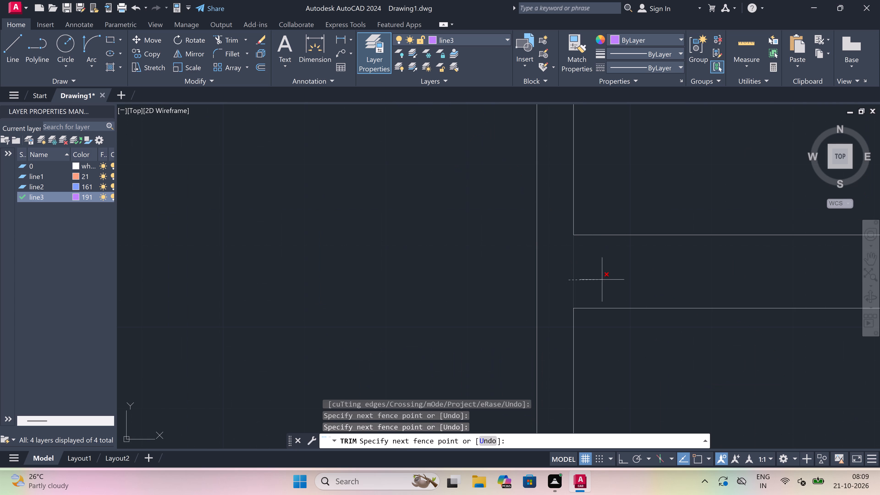
left_click(604, 280)
key("Escape")
scroll(590, 248, "down", 4)
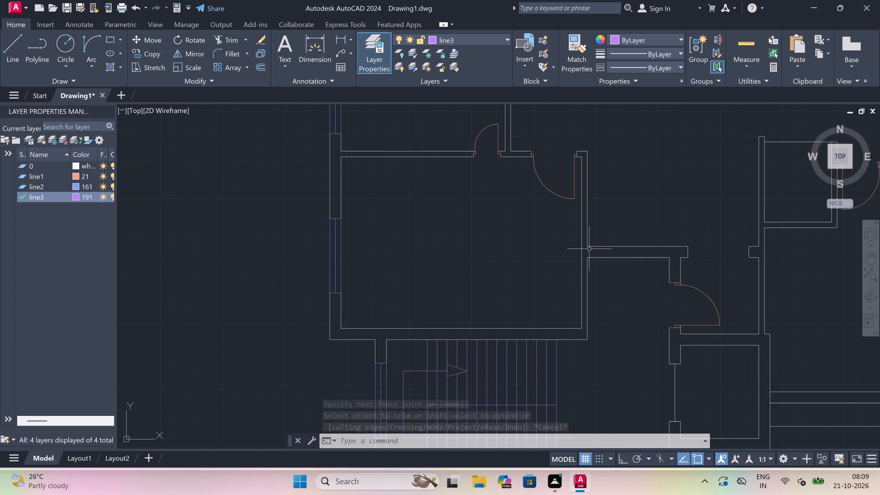
key("Escape")
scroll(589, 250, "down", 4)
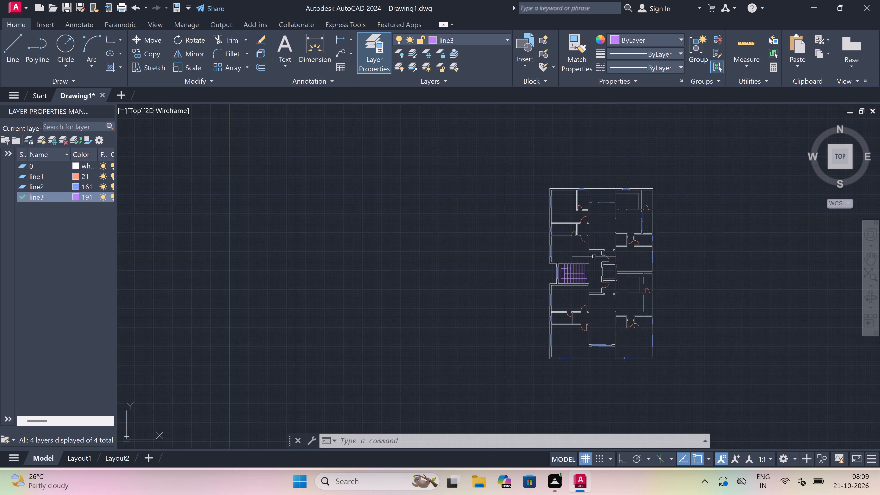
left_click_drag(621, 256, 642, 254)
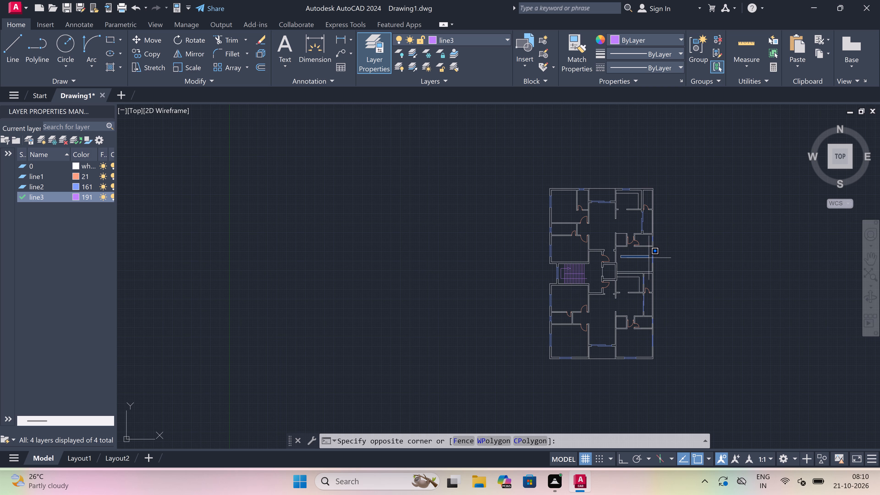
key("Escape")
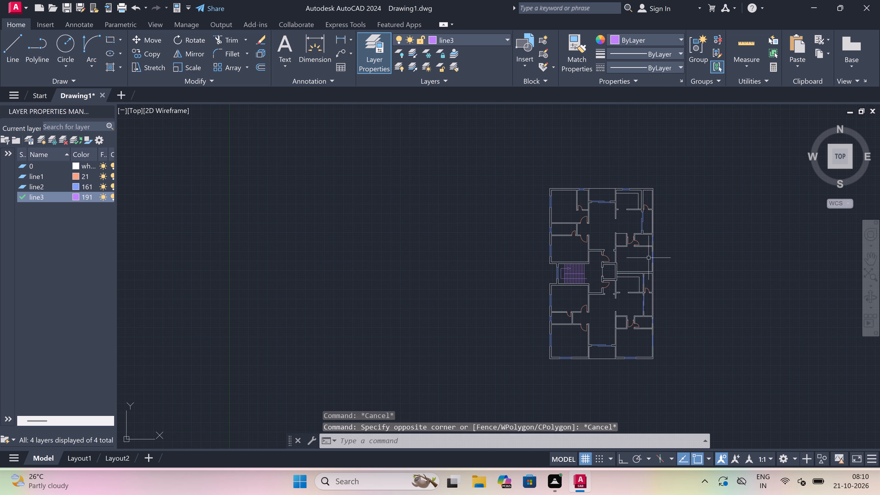
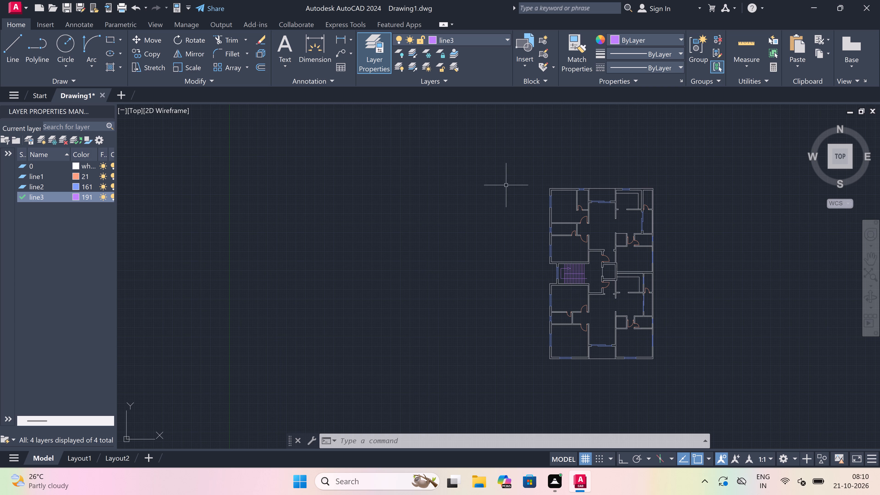
Place a multiline text box across the upper part of the northwest corner room.
scroll(557, 195, "up", 3)
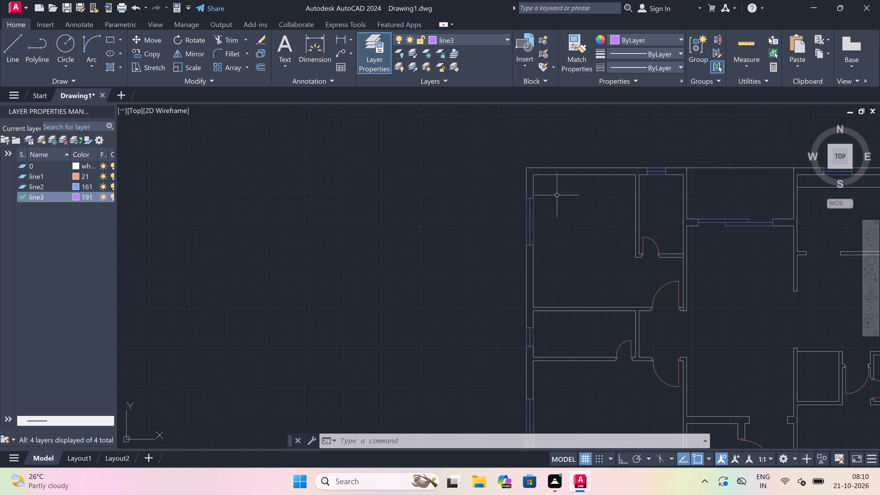
scroll(557, 195, "up", 2)
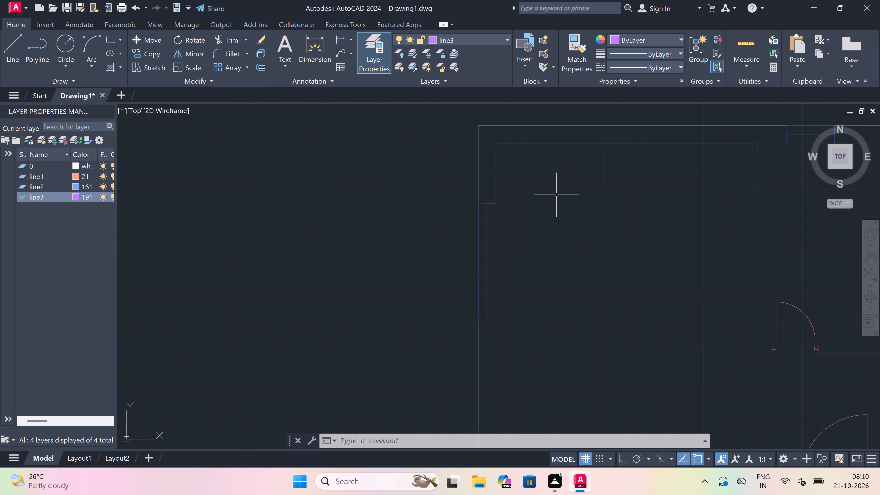
key("n")
key("BackSpace")
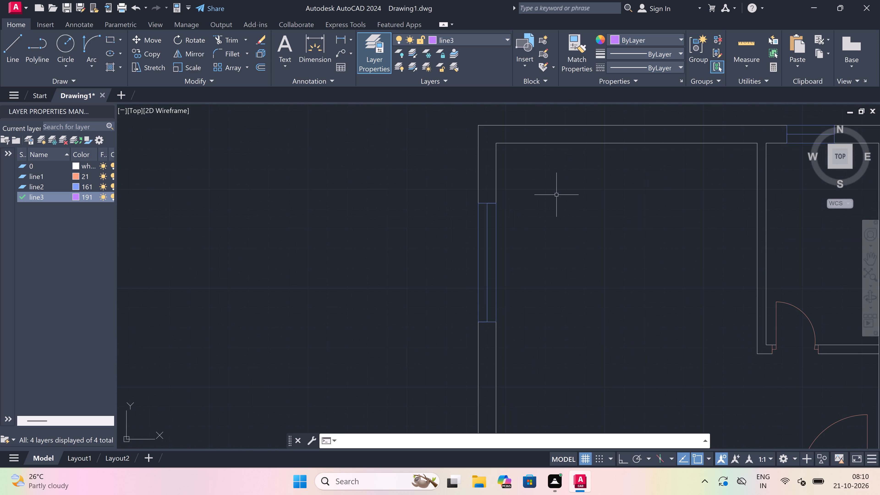
type("mt")
key("space")
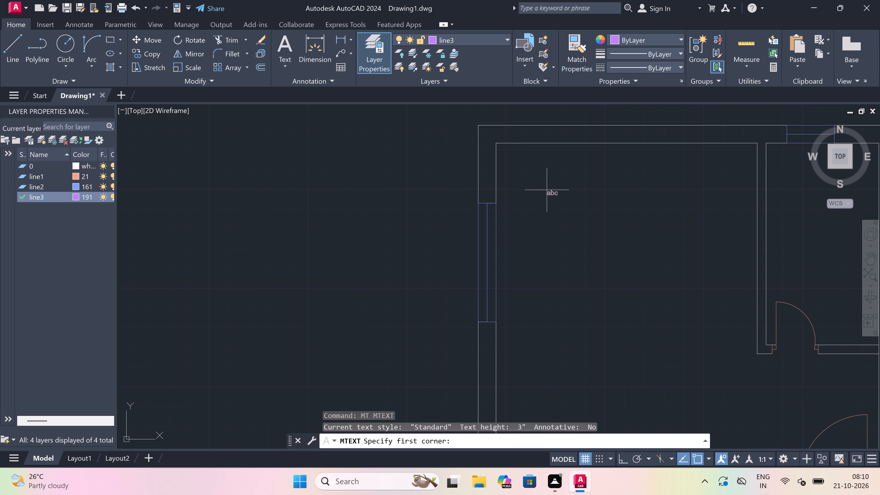
left_click_drag(535, 187, 738, 232)
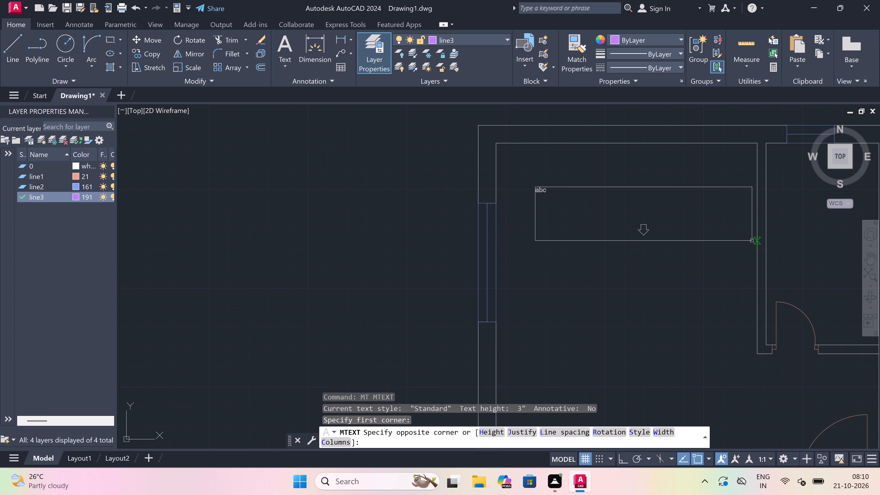
left_click_drag(738, 232, 738, 220)
left_click(738, 220)
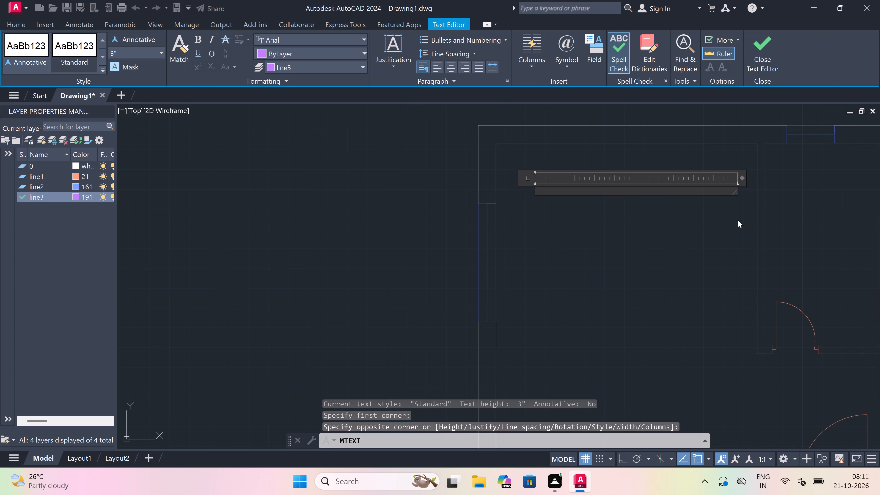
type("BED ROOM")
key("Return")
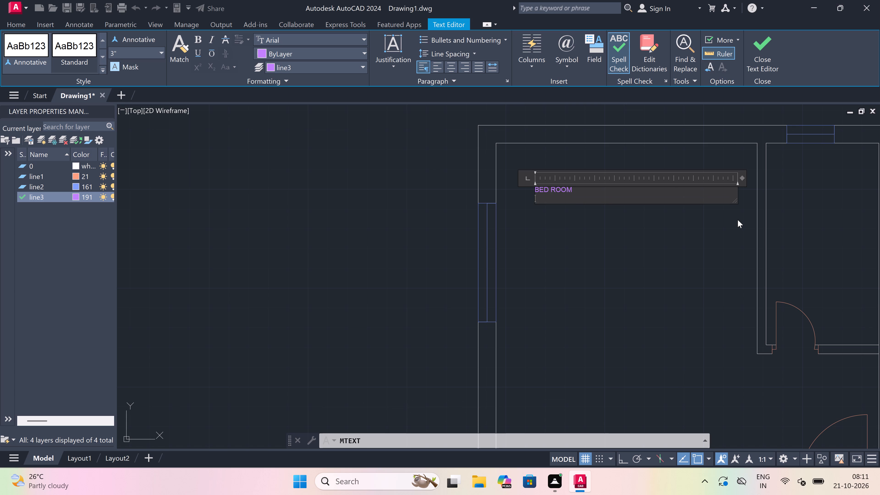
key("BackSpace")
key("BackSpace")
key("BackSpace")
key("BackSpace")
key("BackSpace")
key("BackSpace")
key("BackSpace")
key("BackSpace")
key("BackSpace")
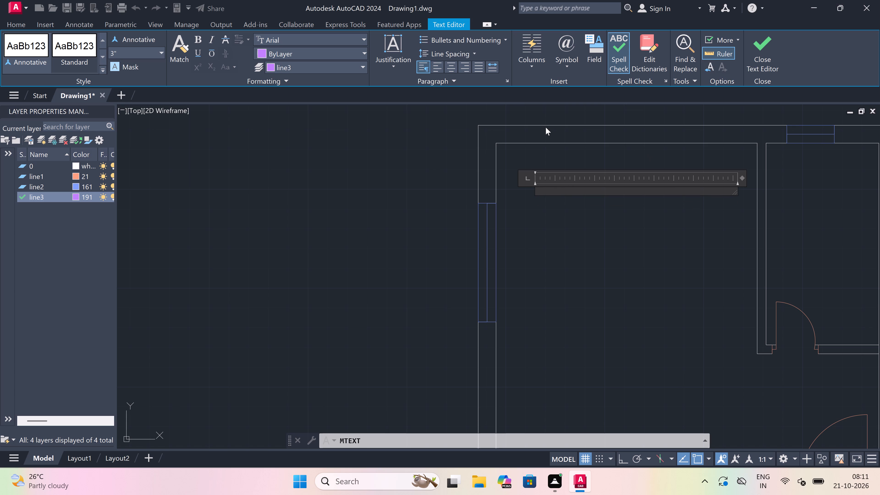
Put the northwest room's text on layer 0 and write BEDROOM with 11'0"14'3" on a second line.
left_click(334, 66)
left_click(337, 94)
type("BEDROOM")
key("Return")
type("11'0")
left_click(556, 193)
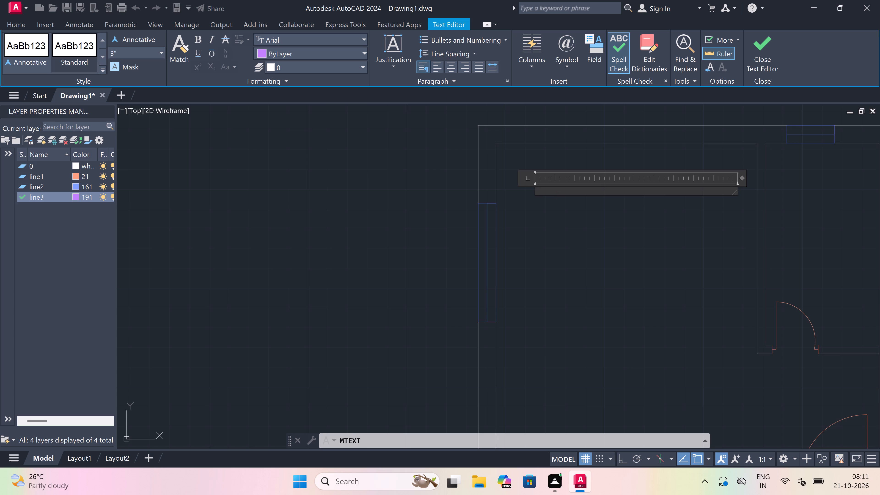
left_click(556, 190)
key("b")
type("EDROOM")
key("Return")
type("11'0")
key("shift+quotedbl")
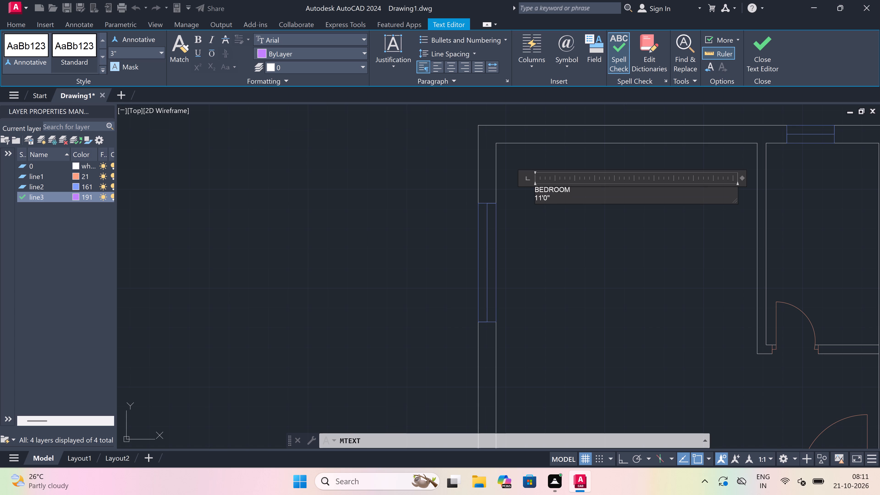
type("14'")
key("3")
key("shift+quotedbl")
left_click(613, 233)
Add multiline text on layer 0 in the small room east of the bedroom, reading TOILET with 4'9"x8'6" below.
scroll(613, 233, "down", 1, "ctrl")
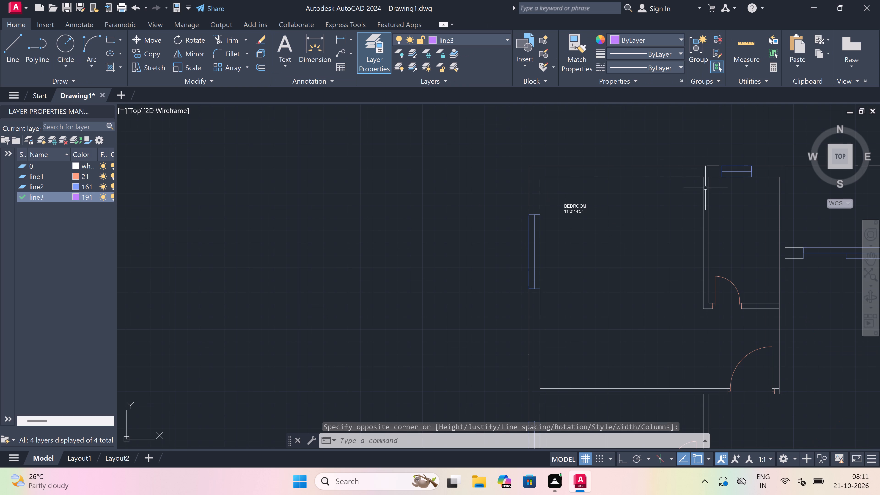
scroll(738, 189, "up", 3)
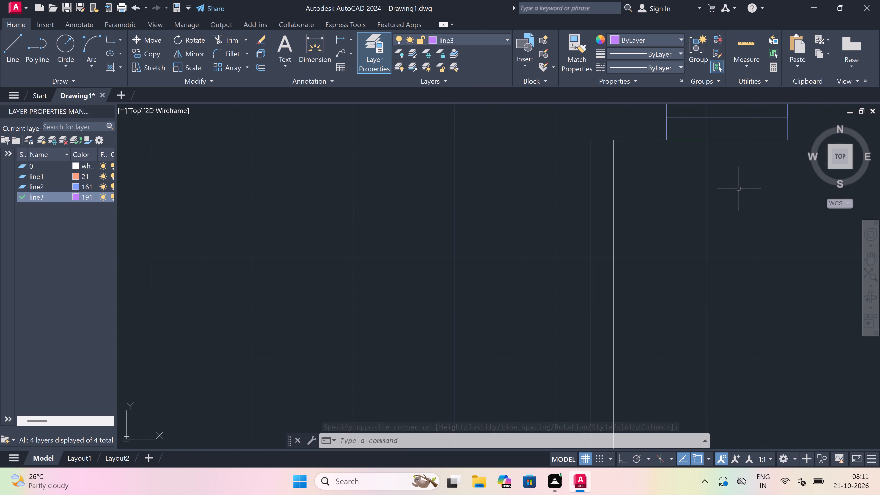
scroll(738, 190, "down", 1)
key("space")
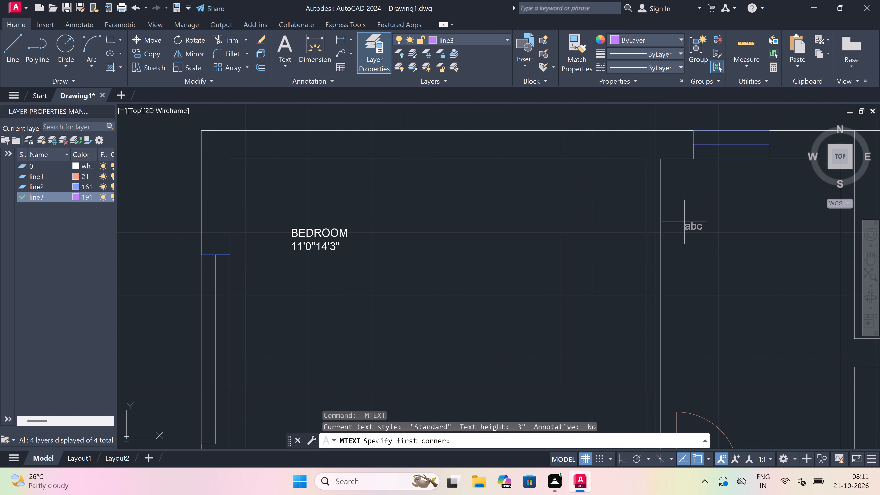
left_click_drag(684, 222, 816, 247)
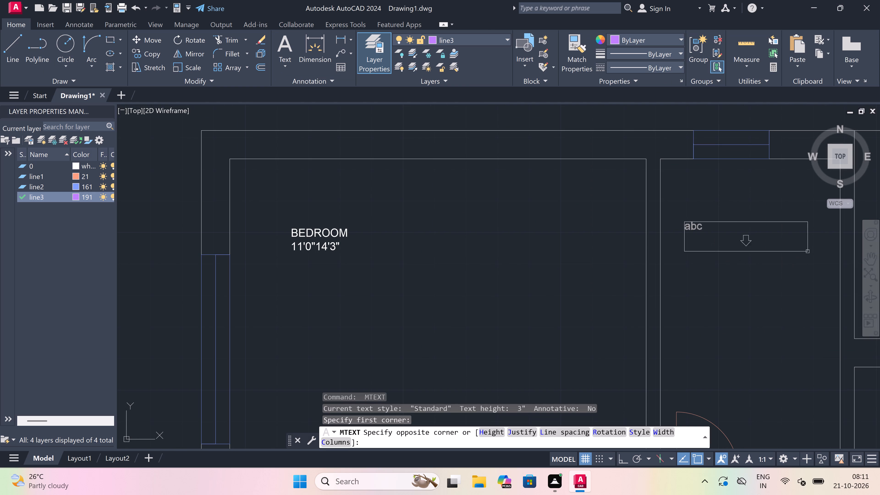
left_click_drag(816, 247, 826, 247)
left_click(826, 247)
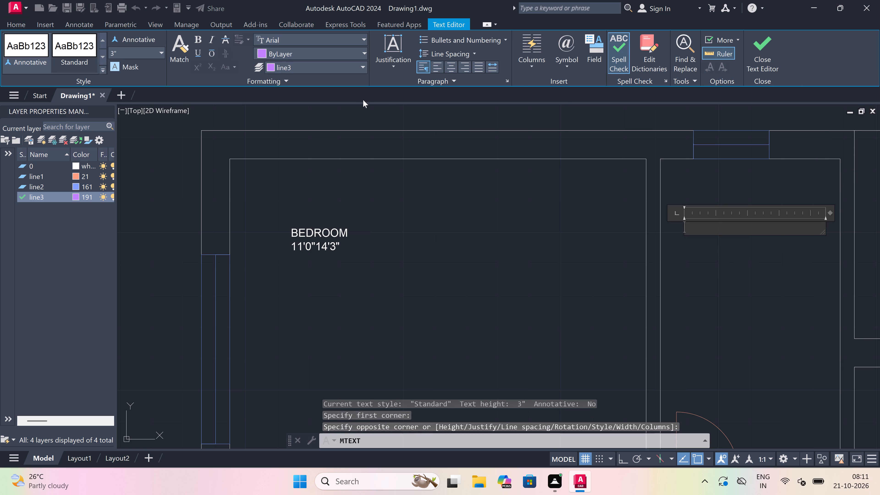
left_click(361, 67)
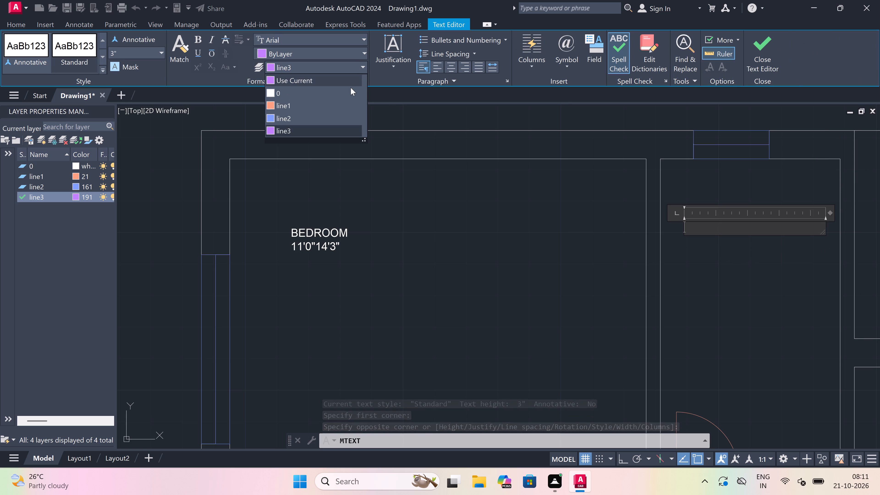
left_click(348, 91)
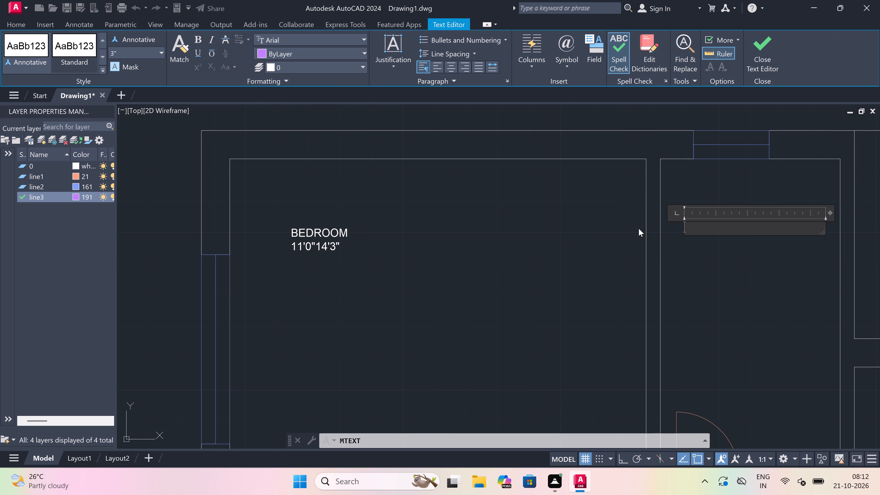
left_click(701, 227)
type("TOILET")
key("Return")
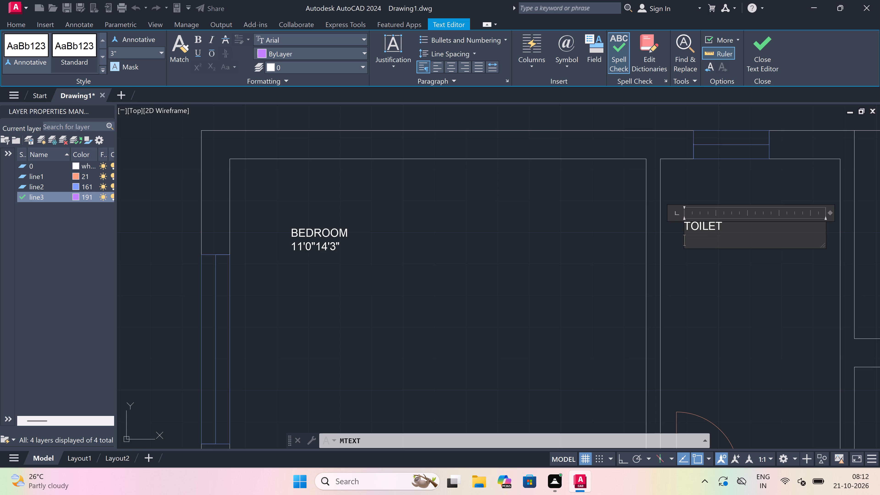
type("4'9")
key("8")
key("apostrophe")
key("shift+quotedbl")
key("BackSpace")
key("BackSpace")
key("apostrophe")
key("6")
key("shift+quotedbl")
double_click(722, 317)
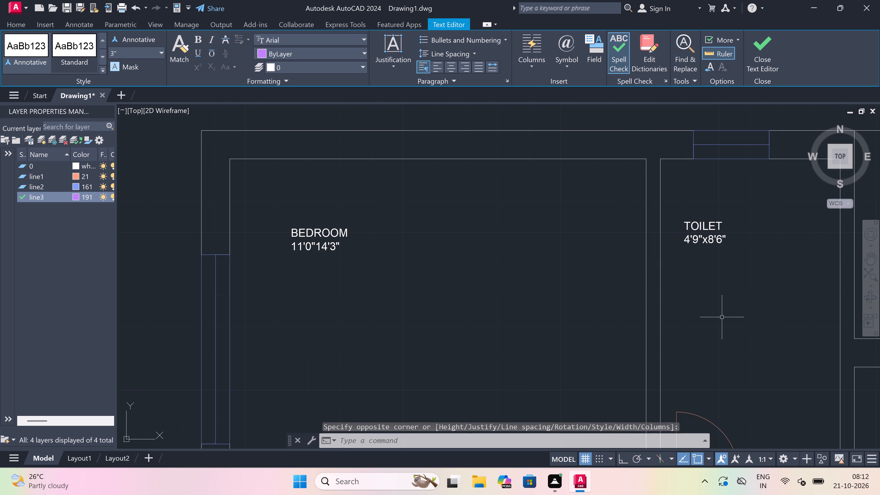
Place a multiline text box across the upper part of the small room directly south of the northwest bedroom.
scroll(722, 317, "down", 9, "ctrl")
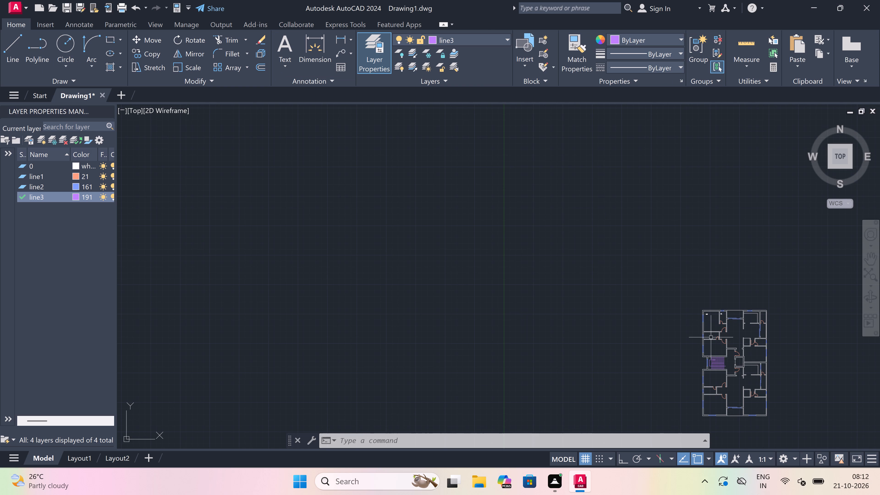
scroll(711, 337, "up", 5)
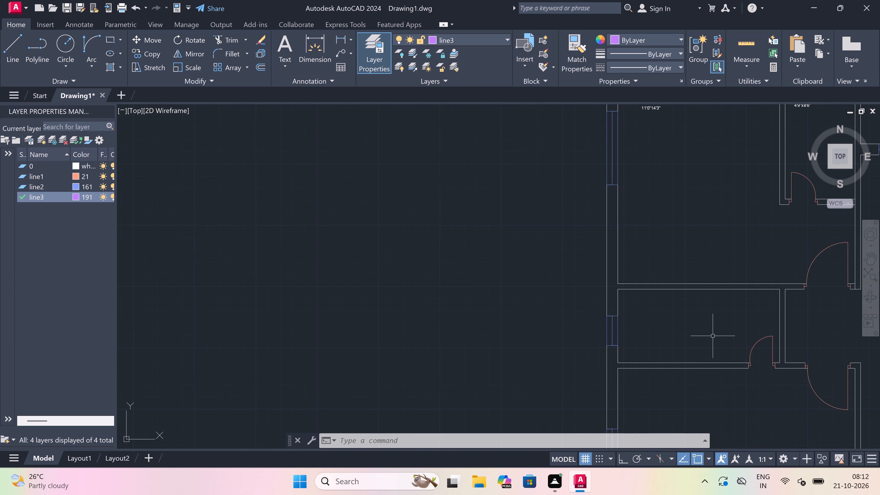
key("space")
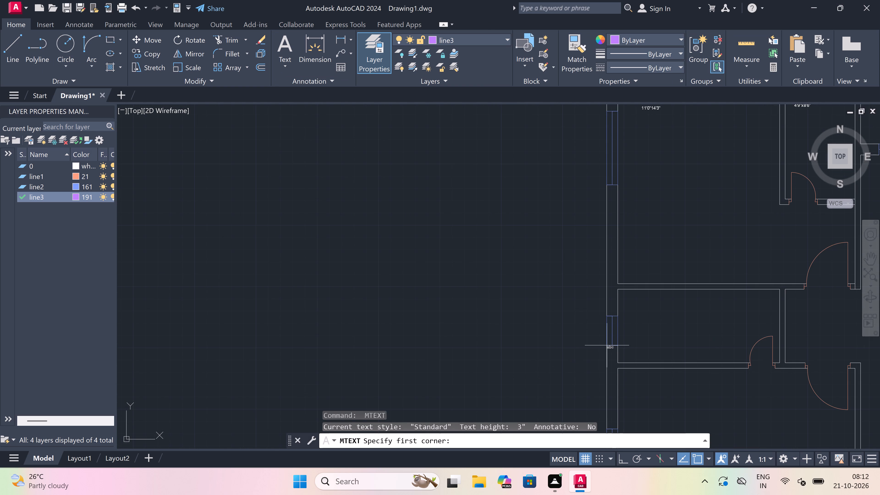
left_click(631, 303)
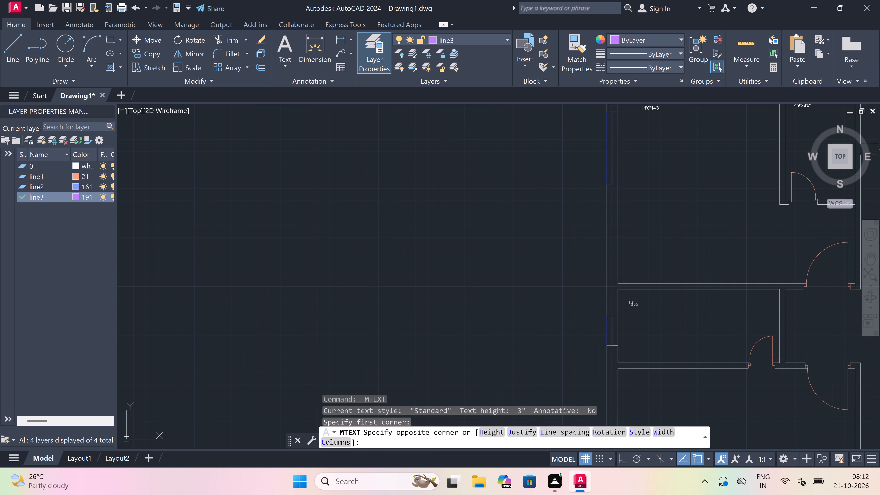
left_click(747, 320)
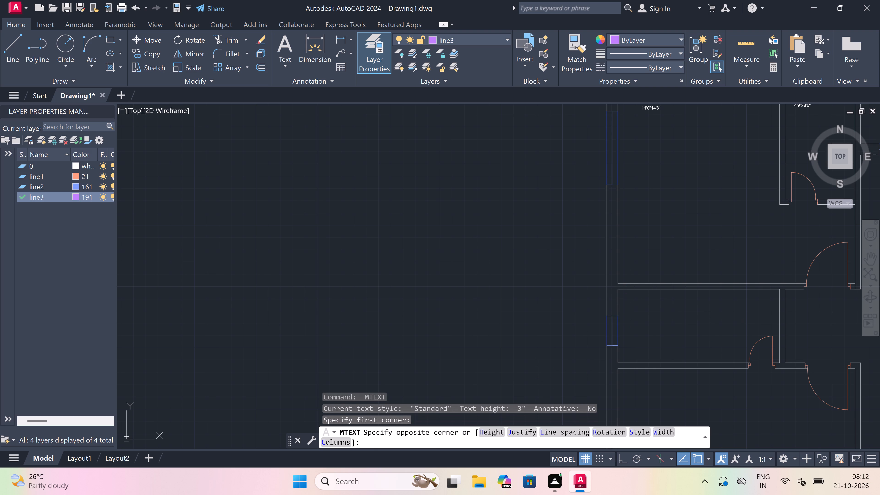
scroll(746, 318, "up", 2)
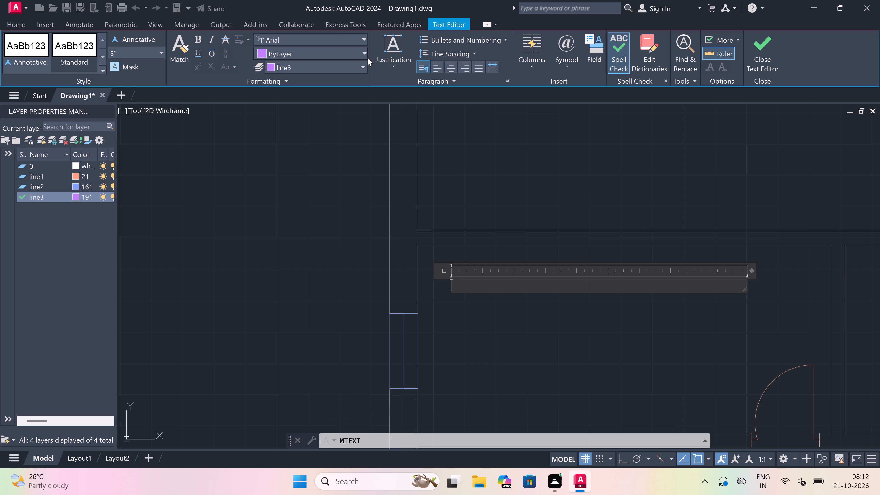
Put the small room's text on layer 0 and write TOILET with 9'0"x5'0" on a second line.
left_click(361, 64)
left_click(361, 64)
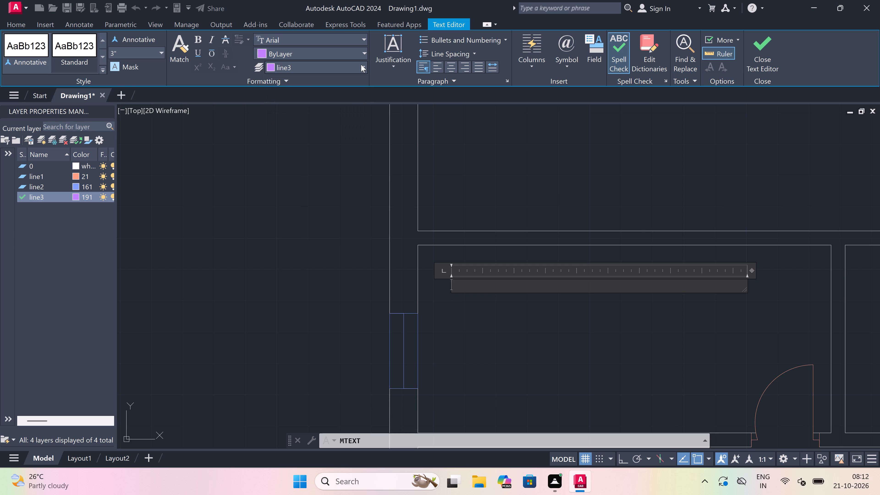
left_click(361, 64)
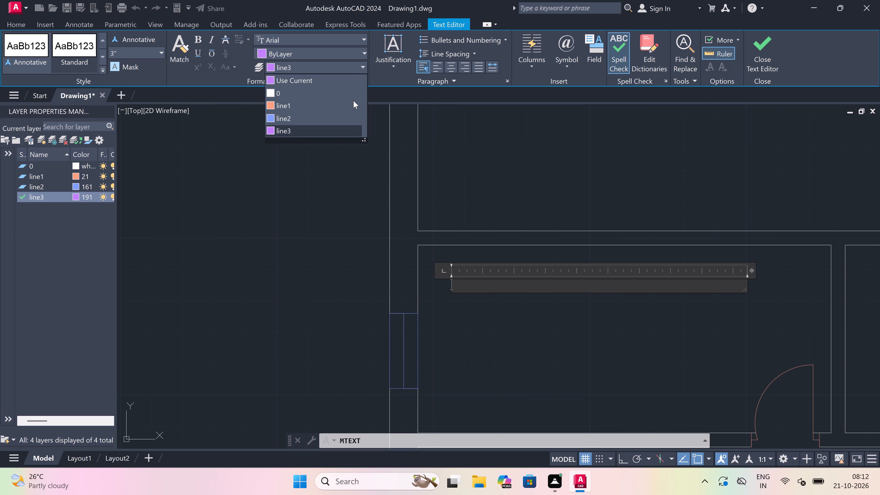
left_click(355, 96)
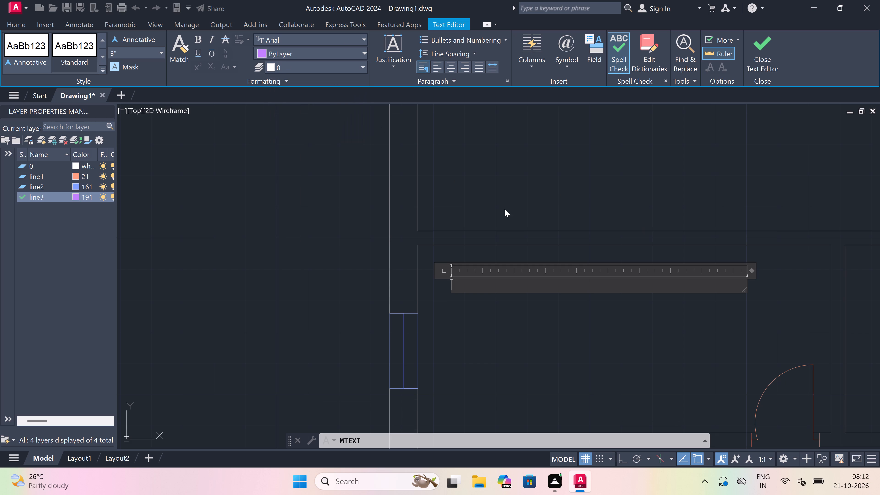
left_click(495, 278)
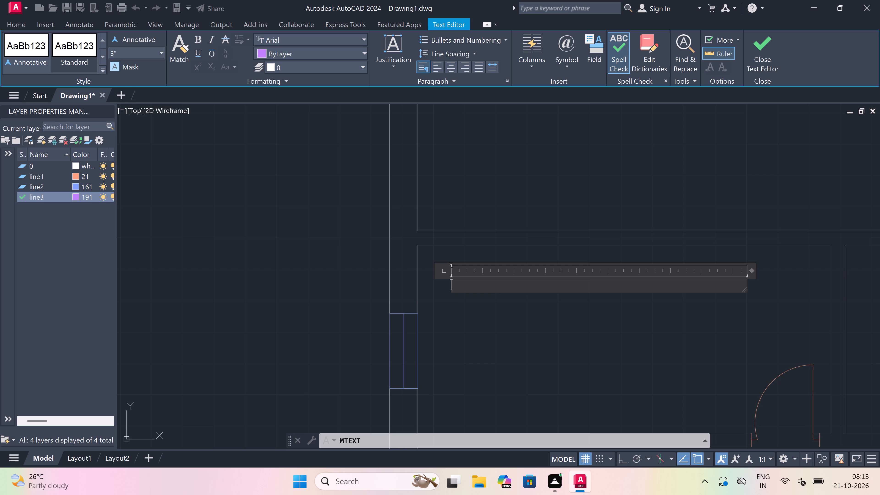
left_click(494, 285)
left_click(494, 285)
key("t")
type("OILET")
key("Return")
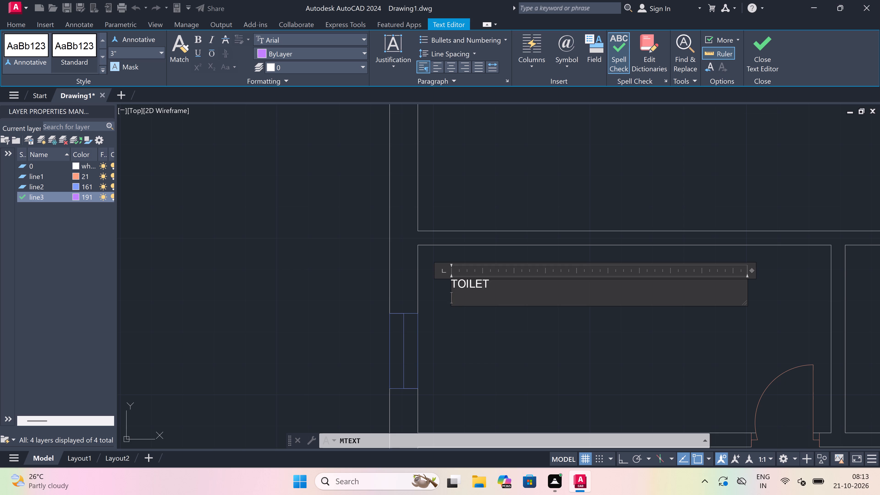
key("0")
key("BackSpace")
key("9")
type("'0")
key("x")
key("5")
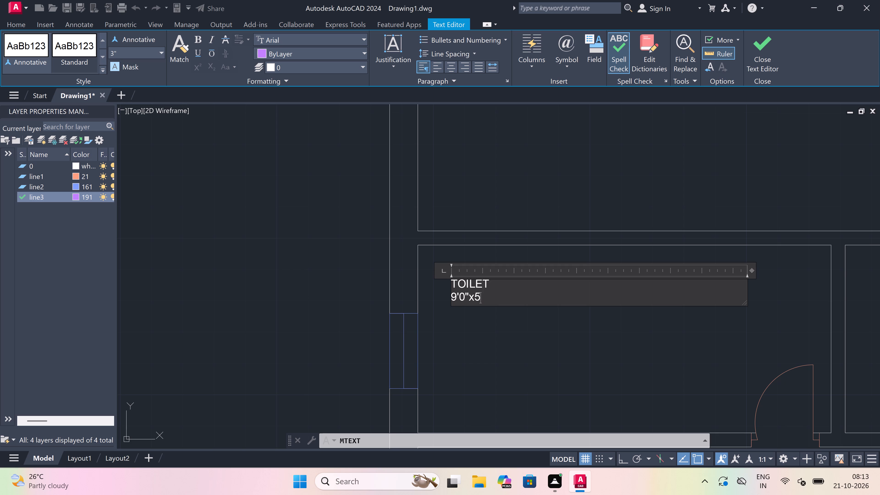
type("'0\"")
left_click(560, 359)
Place a multiline text box across the upper part of the room south of the 9'0"x5'0" toilet.
scroll(560, 359, "down", 1, "ctrl")
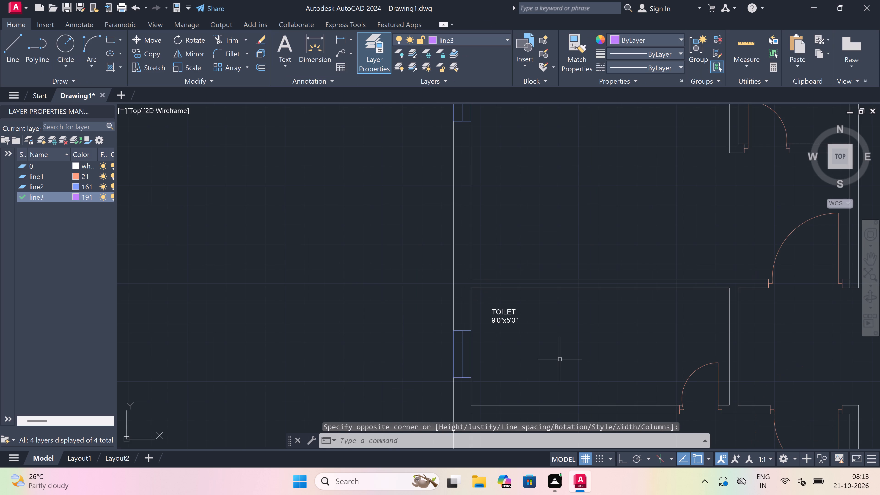
scroll(560, 359, "down", 5, "ctrl")
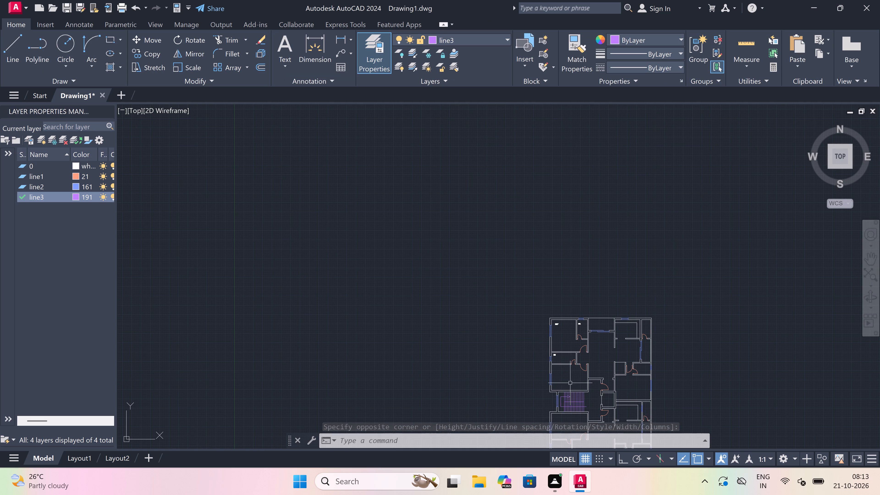
scroll(563, 377, "up", 5, "ctrl")
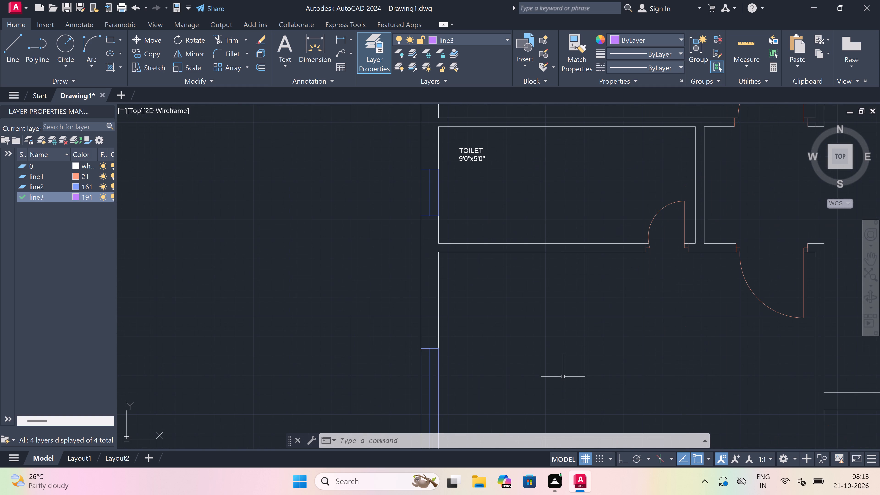
key("space")
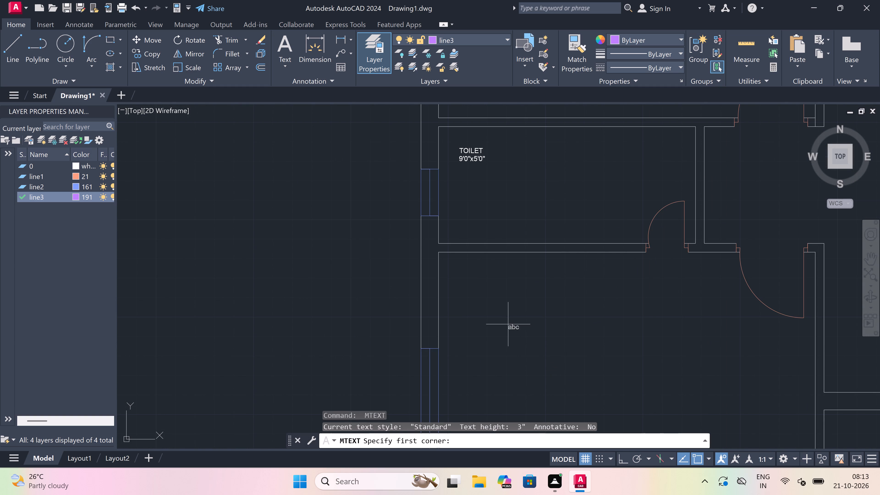
left_click(486, 309)
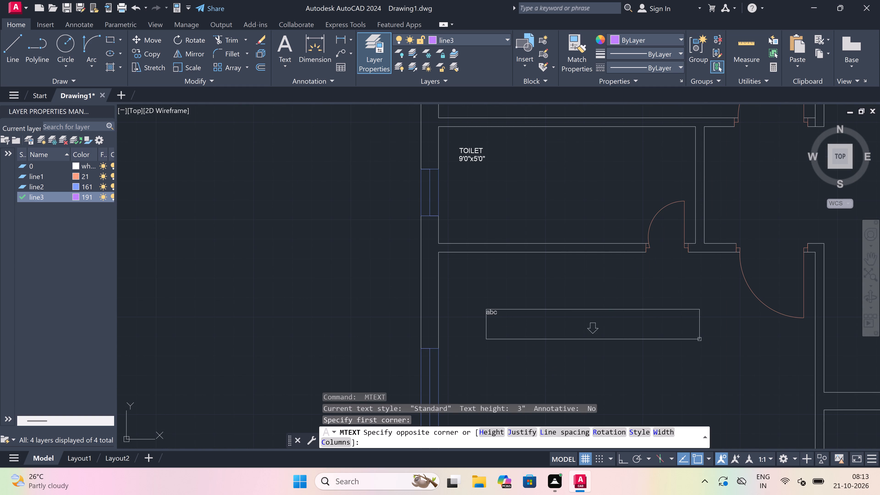
left_click(723, 340)
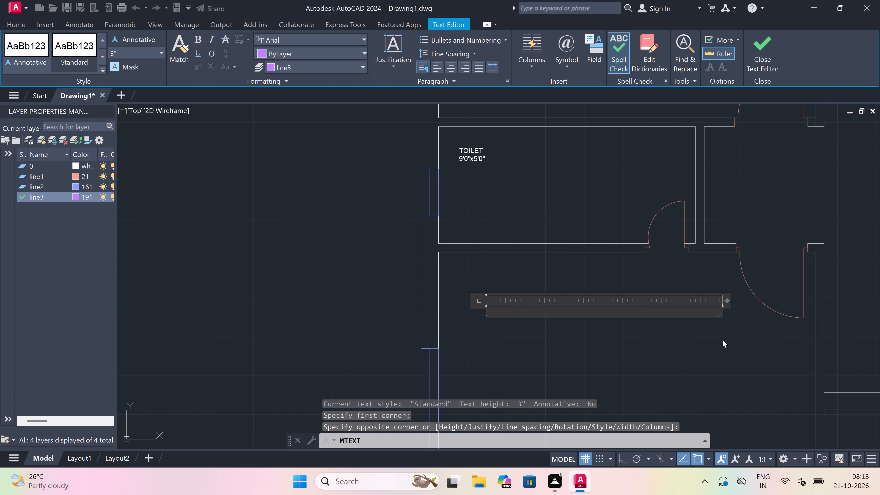
Put the text in the room south of the 9'0"x5'0" toilet on layer 0 and write BEDROOM as its first line.
type("BED")
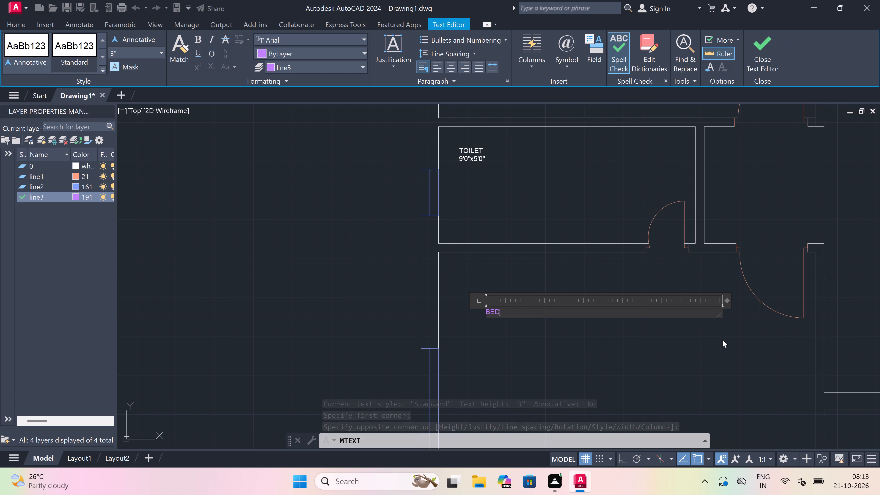
key("BackSpace")
key("BackSpace")
key("BackSpace")
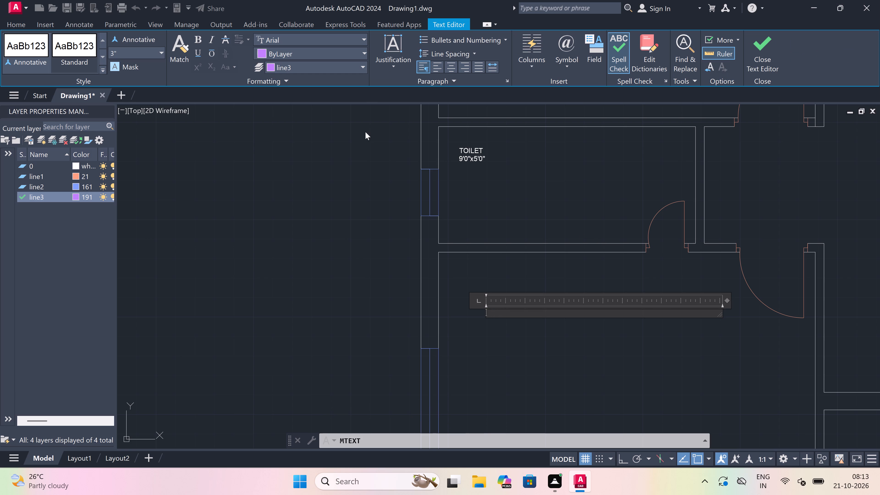
left_click(360, 67)
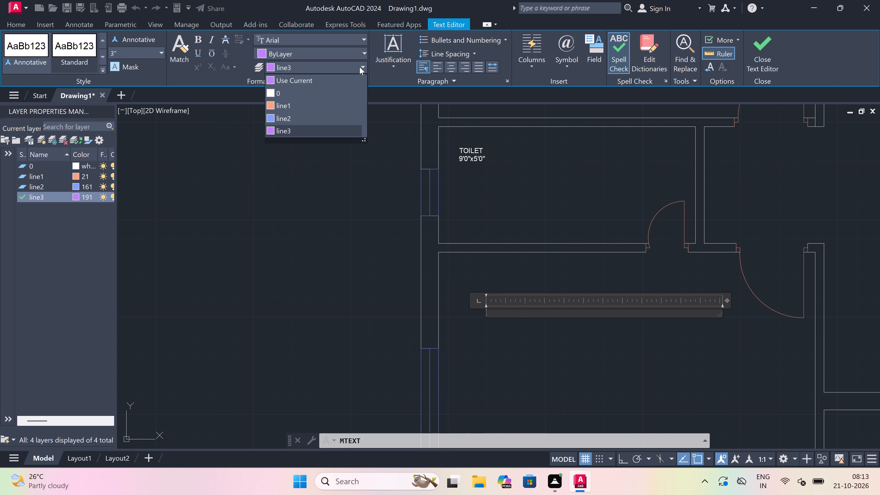
left_click(355, 91)
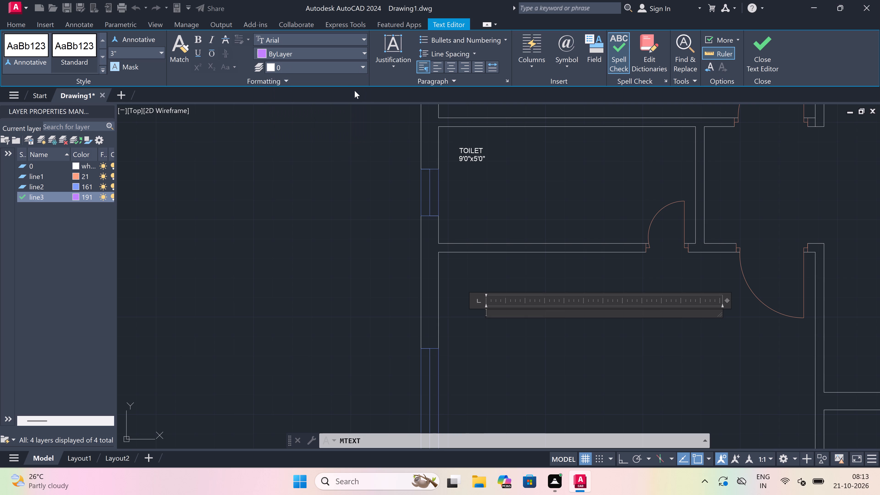
type("BEDR")
left_click(515, 315)
type("BEDROOM")
key("Return")
Add 16'1.5"x11'6" as the second line below BEDROOM and finish the label.
key("1")
left_click(76, 160)
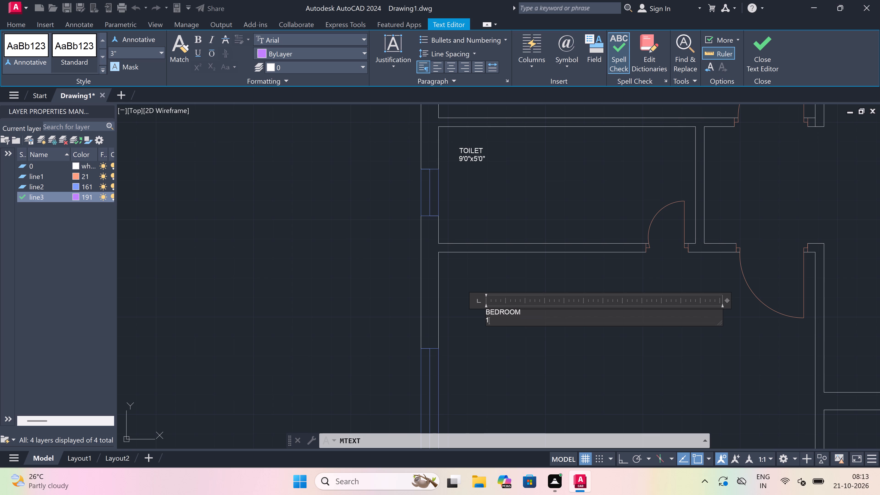
key("6")
type("'1")
key("BackSpace")
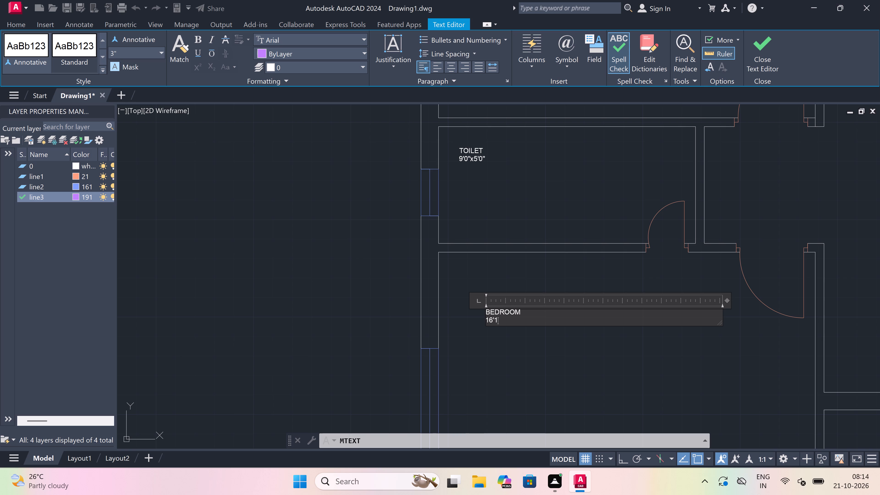
key("period")
key("5")
key("shift+quotedbl")
key("x")
type("11")
key("apostrophe")
key("6")
key("shift+quotedbl")
left_click(544, 370)
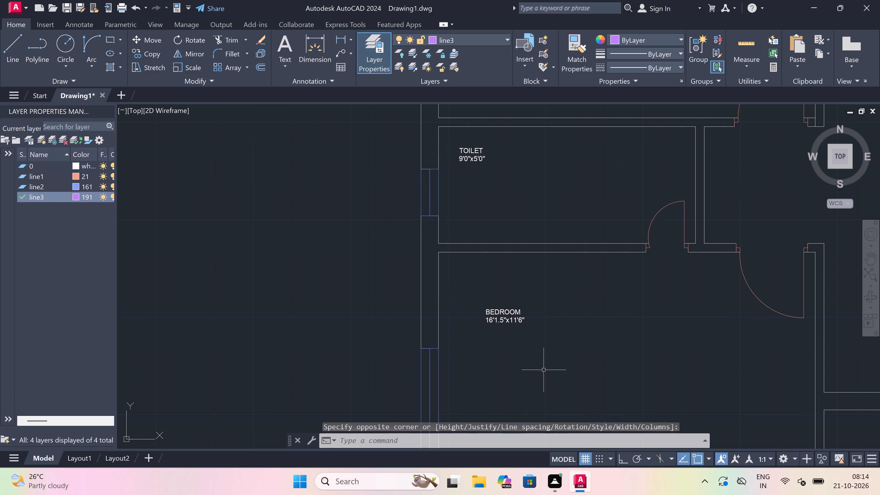
Place a multiline text box across the upper part of the room directly south of the staircase.
scroll(544, 370, "down", 7)
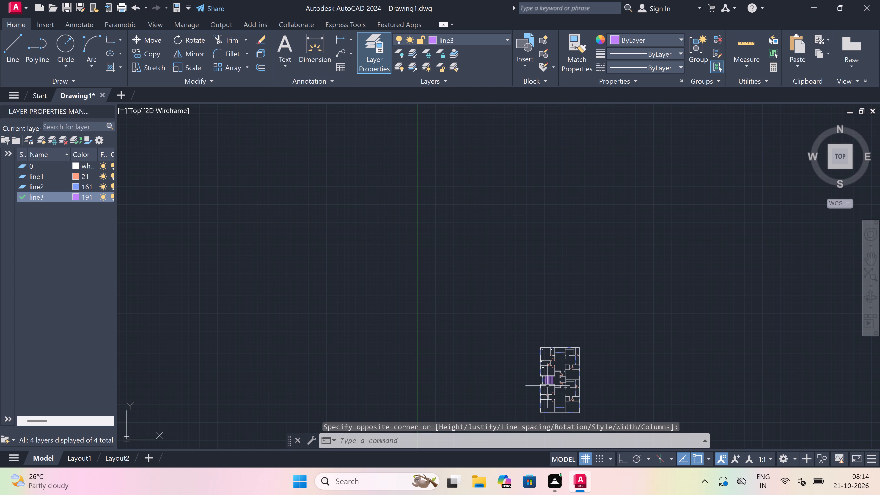
scroll(547, 386, "up", 7)
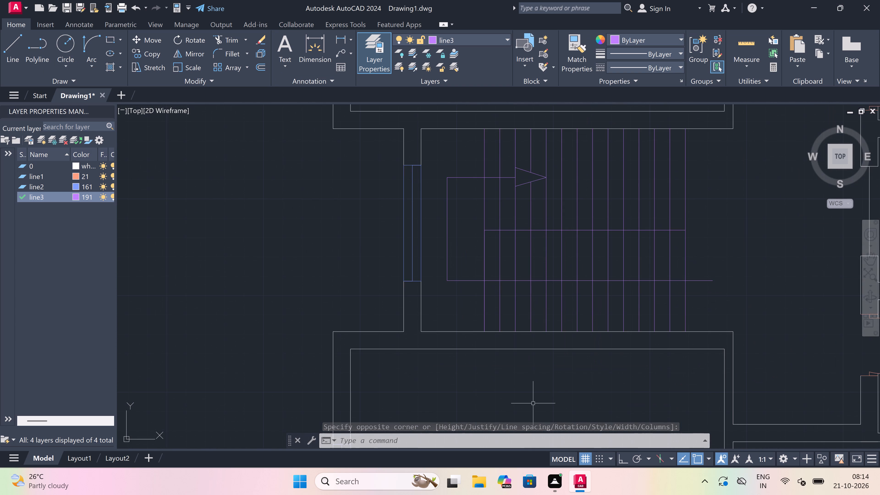
key("space")
left_click(412, 387)
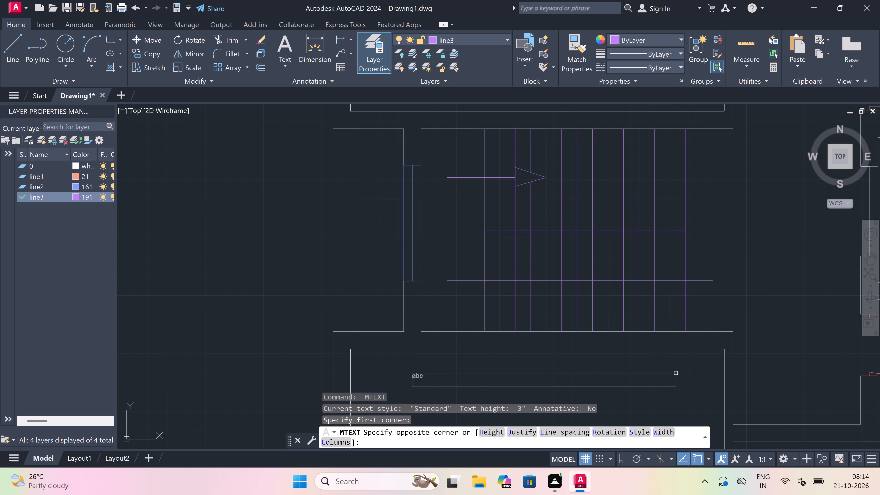
left_click(690, 404)
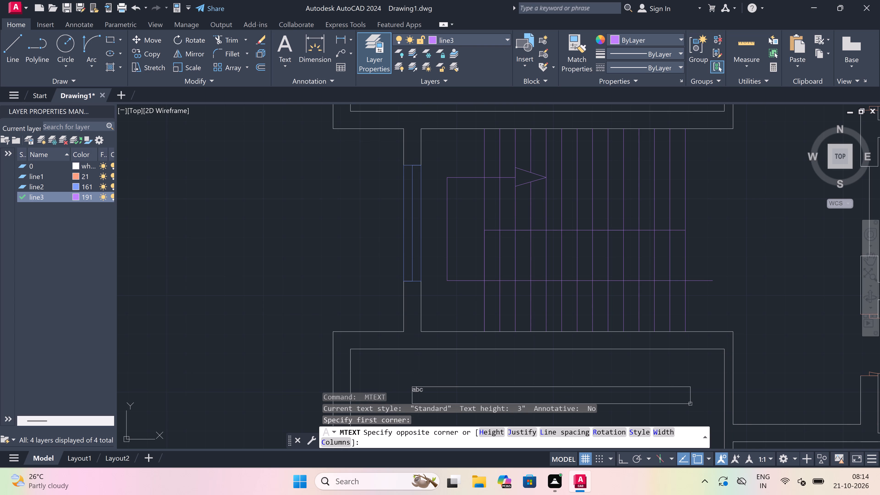
scroll(690, 404, "down", 3)
scroll(690, 404, "up", 4)
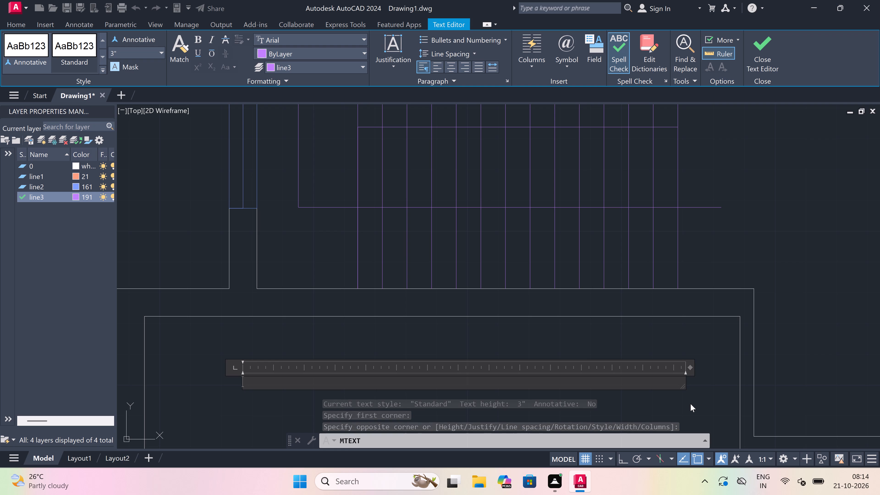
Put the text in the room south of the staircase on layer 0 and write BEDROOM as its first line.
key("b")
key("BackSpace")
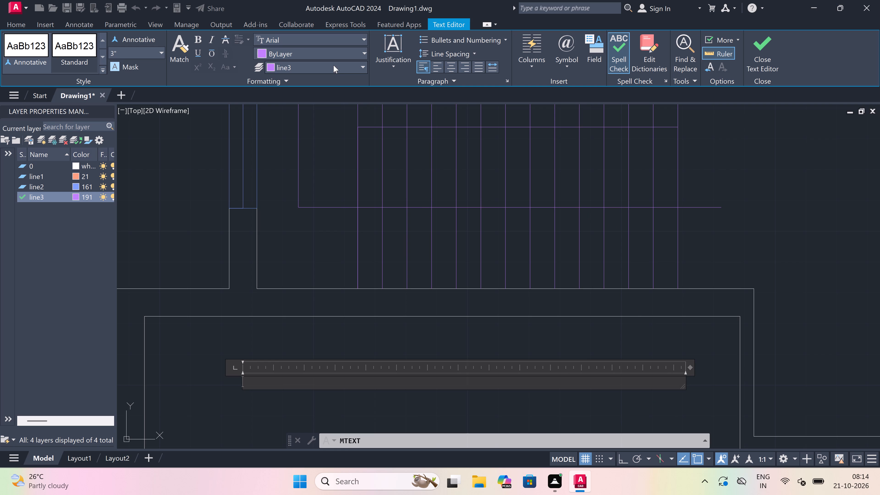
left_click(341, 65)
left_click(332, 88)
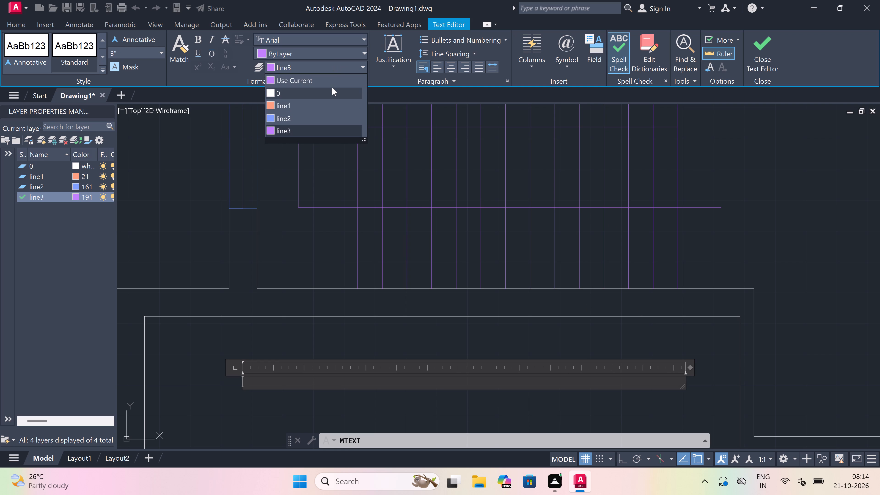
left_click(382, 382)
triple_click(382, 382)
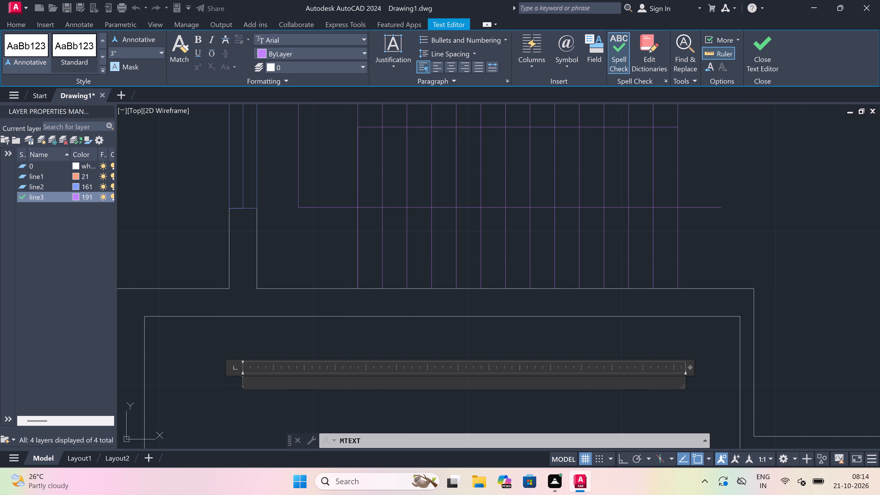
type("BEDROOM")
key("Return")
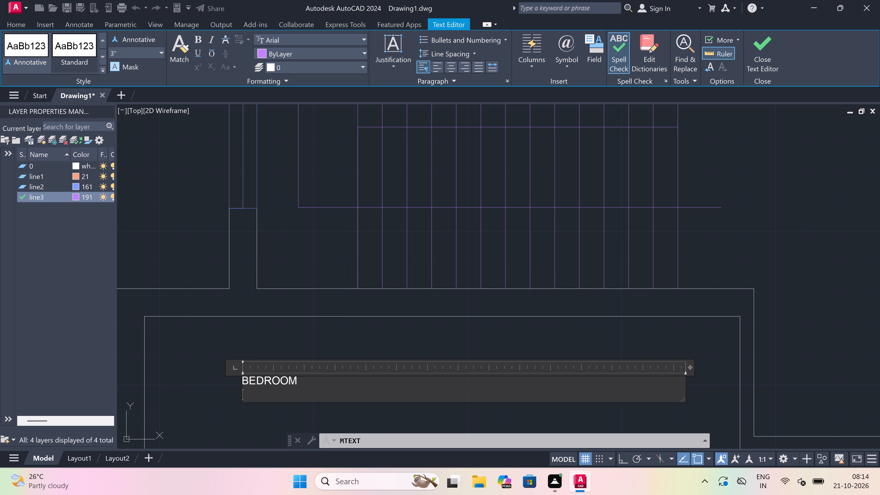
Add 16'1.5"x11'6" as the second line of the bedroom label south of the staircase.
type("16")
key("apostrophe")
key("1")
key("period")
key("5")
type("x11")
key("apostrophe")
key("6")
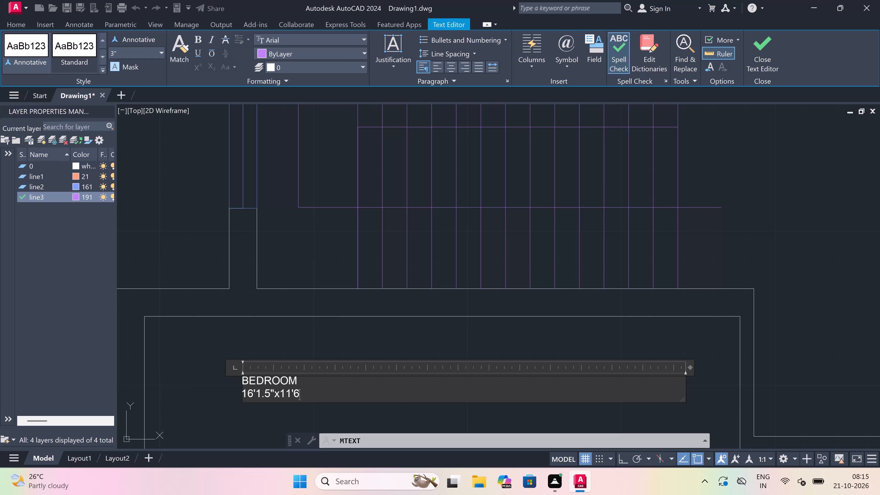
key("shift+quotedbl")
Finish the bedroom label in the room south of the staircase.
left_click(298, 410)
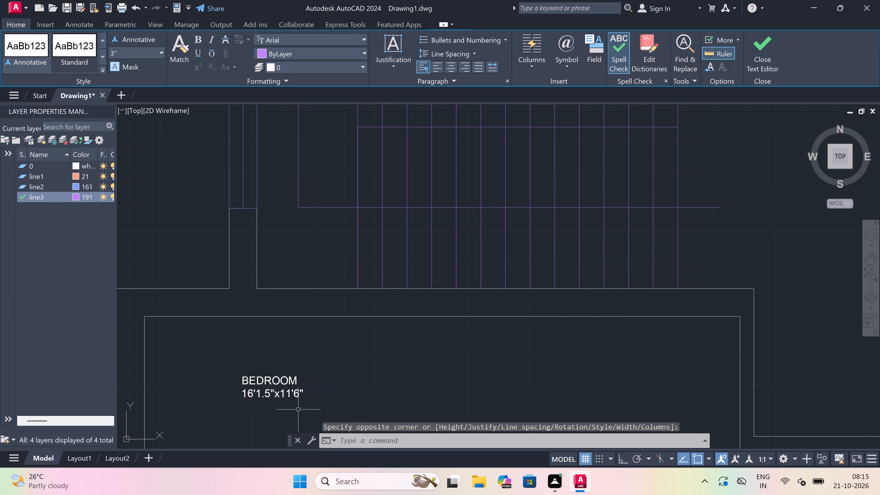
Place a multiline text box in the small room directly south of the newly labelled bedroom, beside its west window.
scroll(299, 410, "down", 9)
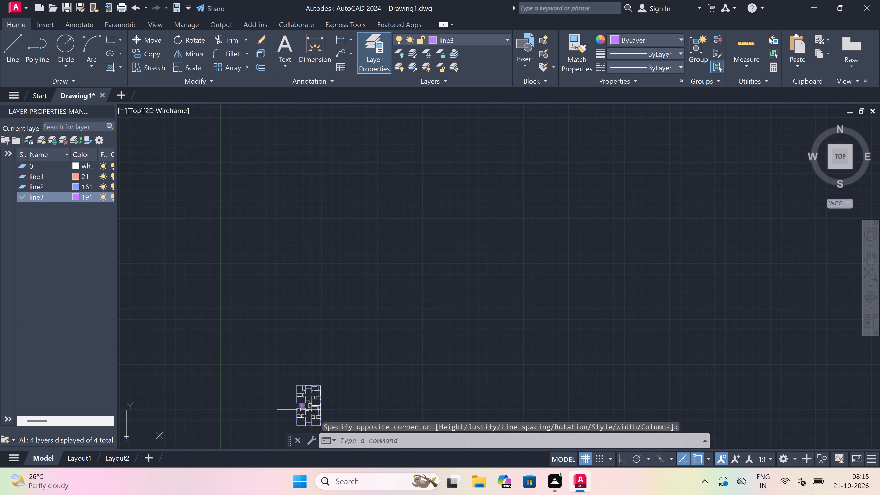
scroll(299, 410, "down", 2)
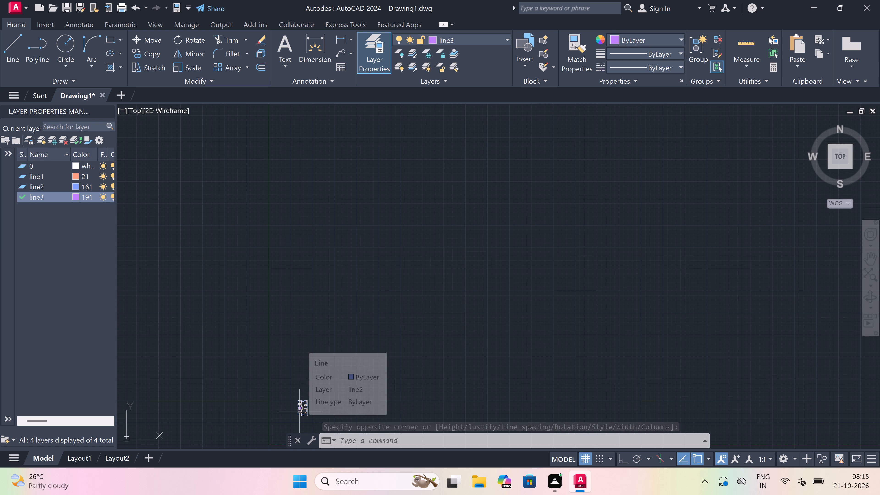
scroll(299, 412, "up", 3)
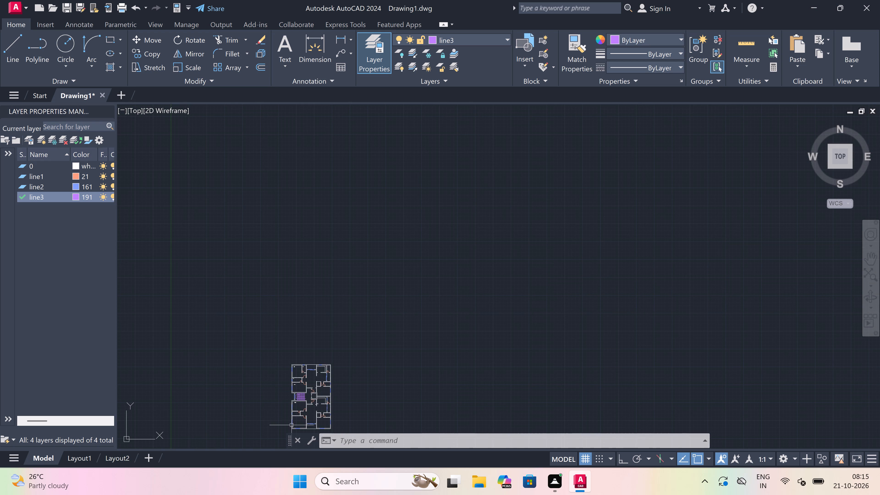
scroll(293, 422, "up", 4)
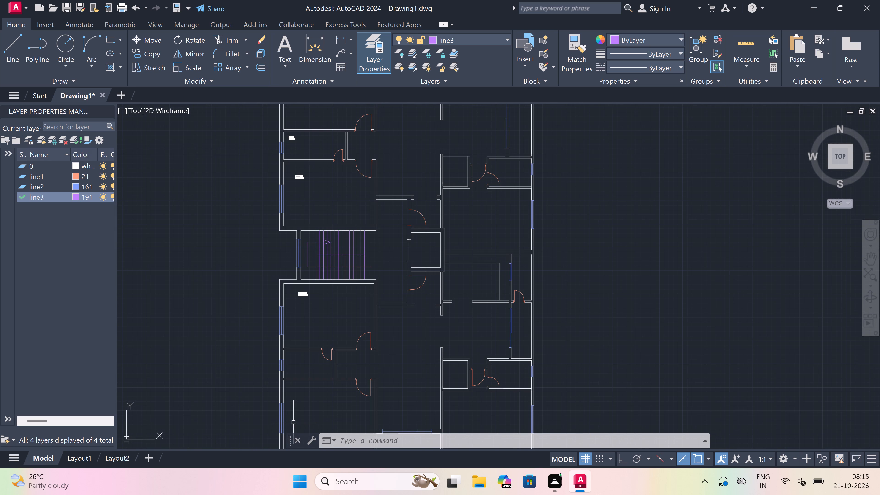
scroll(293, 422, "up", 1)
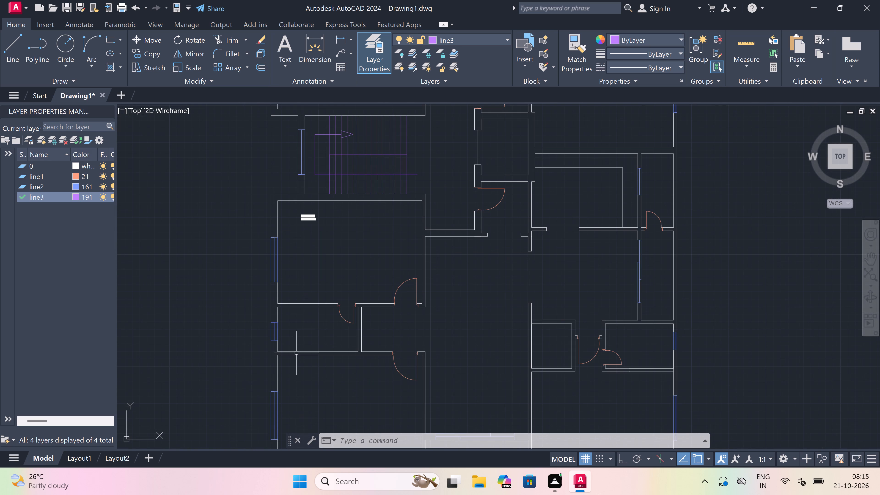
scroll(290, 335, "up", 3)
key("space")
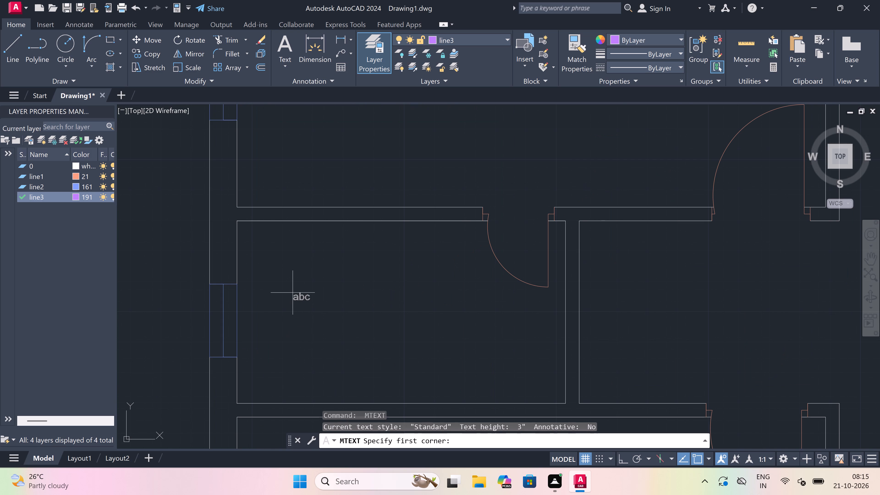
left_click(272, 279)
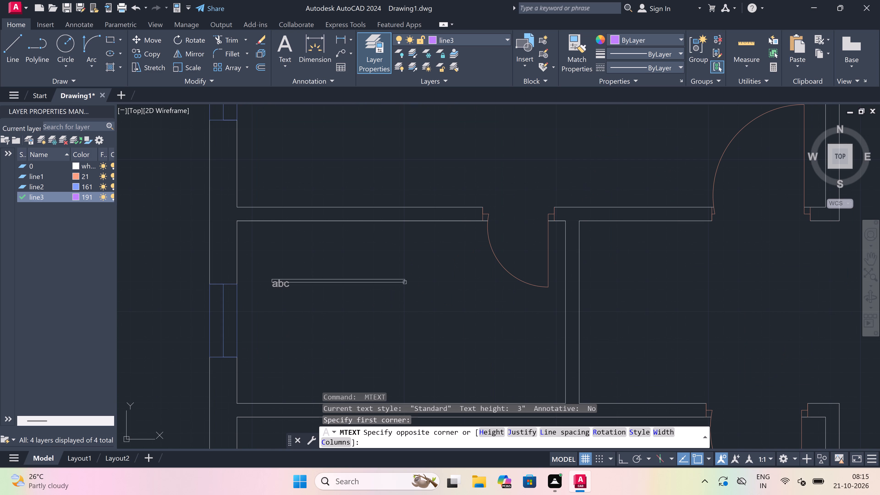
left_click(512, 312)
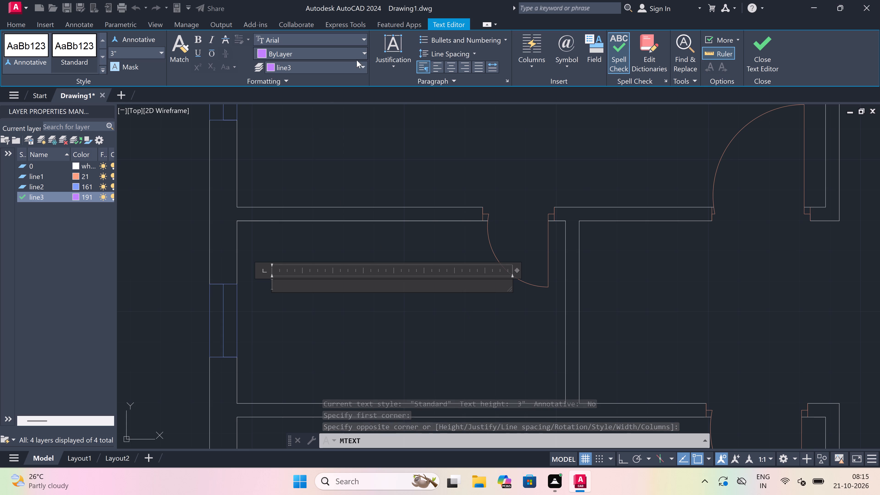
Put the small room's text on layer 0 and write TOILET as its first line.
left_click(364, 64)
left_click(364, 64)
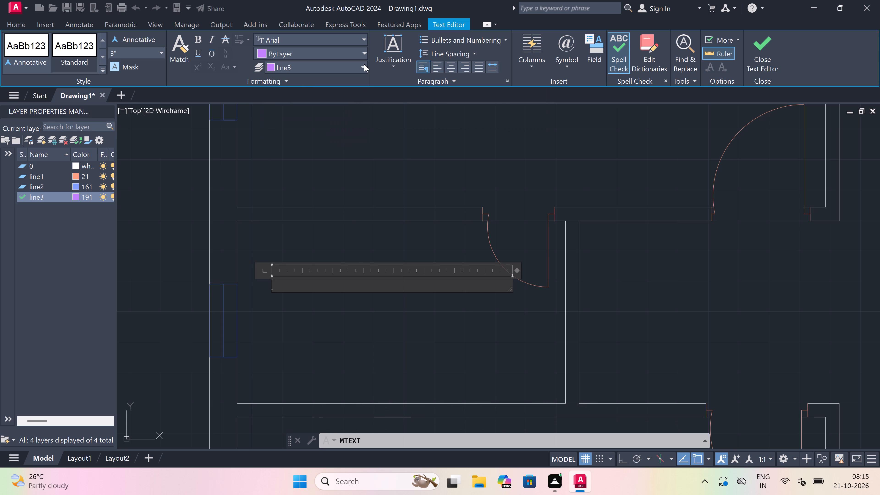
left_click(364, 64)
left_click(348, 98)
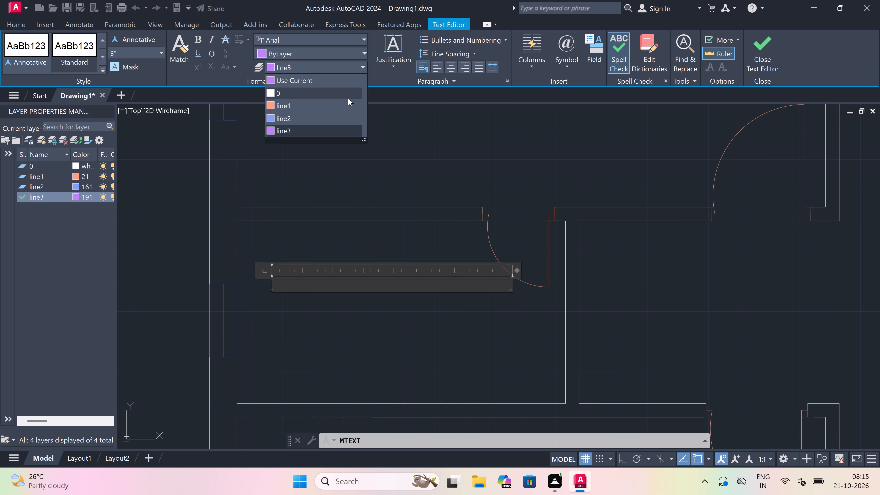
left_click(319, 289)
left_click_drag(319, 289, 315, 291)
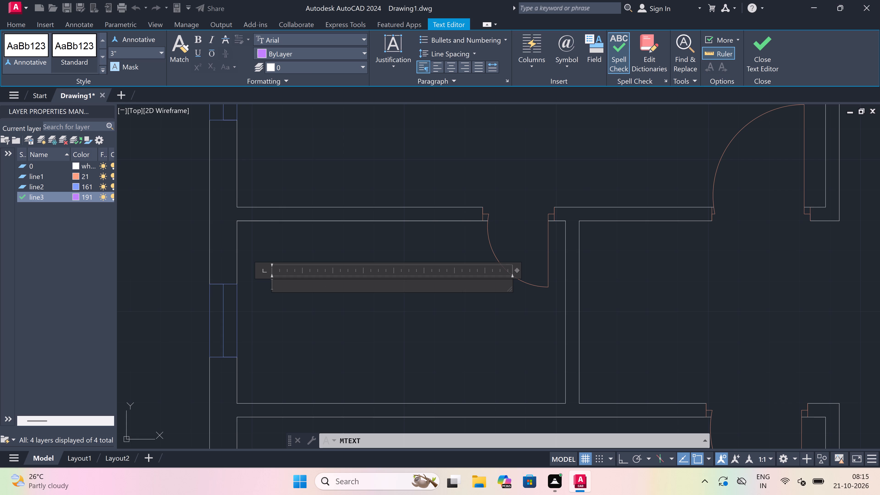
left_click_drag(315, 291, 310, 286)
triple_click(310, 286)
left_click(310, 286)
key("t")
type("OIL")
type("ET")
key("Return")
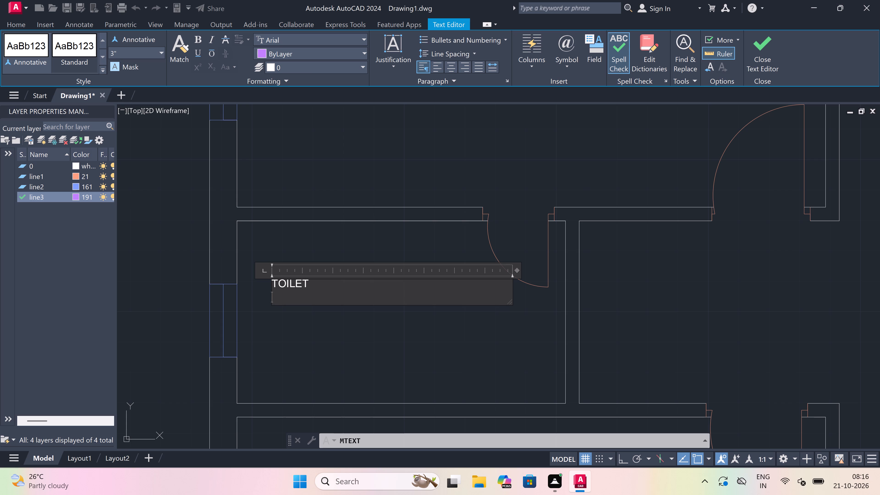
Add 9'0"x5'0" as the second line below TOILET and finish the label.
type("9'0")
key("shift+quotedbl")
key("x")
key("5")
type("'0\"")
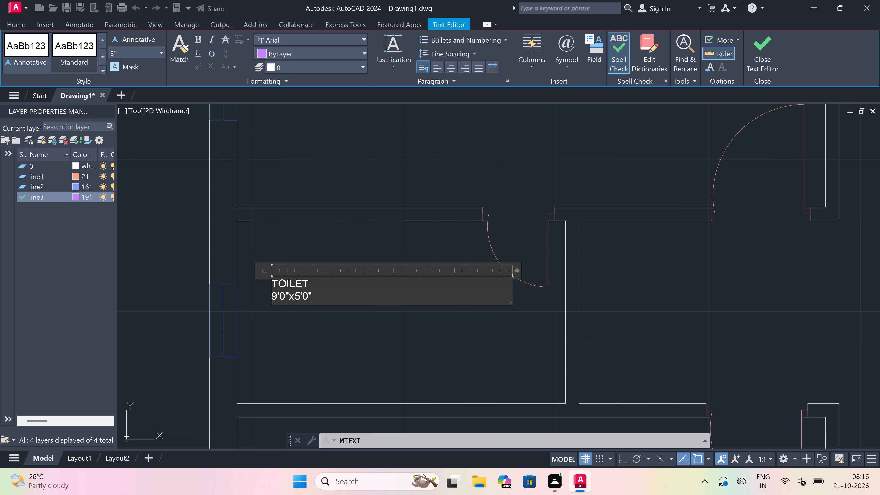
left_click(296, 322)
Place a multiline text box across the upper part of the large room directly south of the toilet.
scroll(296, 322, "down", 3, "ctrl")
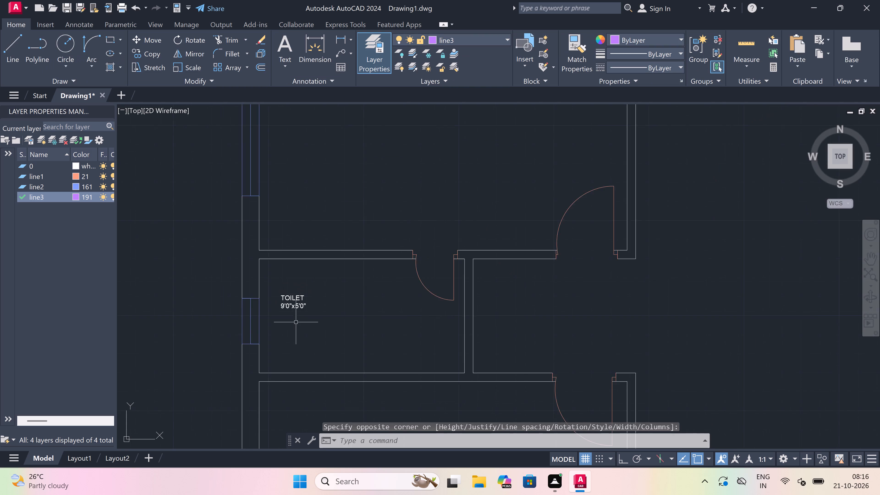
scroll(296, 322, "down", 3, "ctrl")
scroll(300, 340, "up", 4, "ctrl")
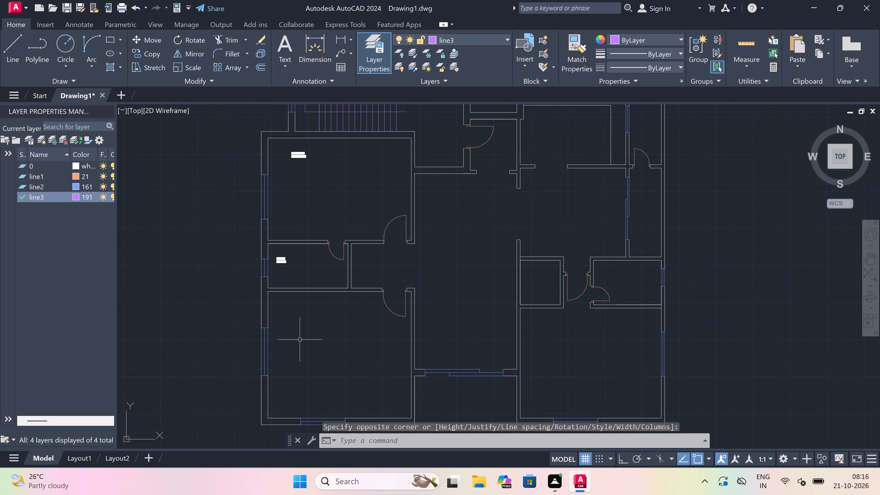
key("space")
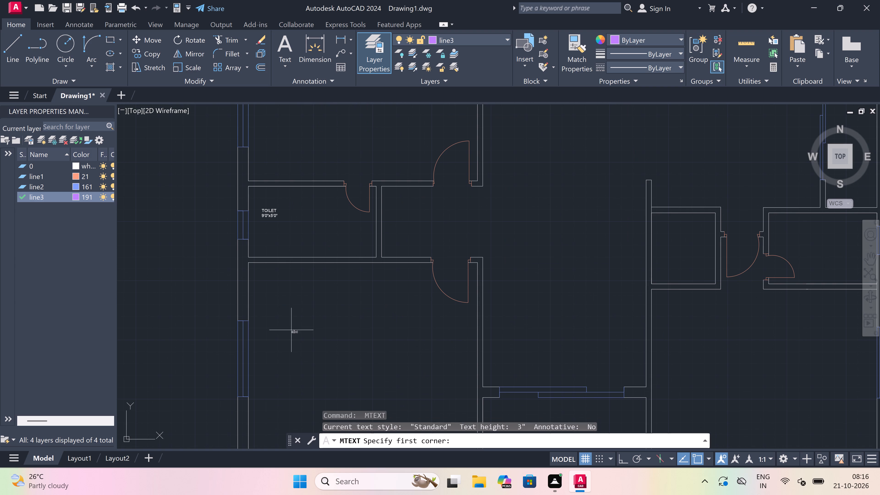
left_click_drag(280, 324, 441, 340)
left_click(441, 340)
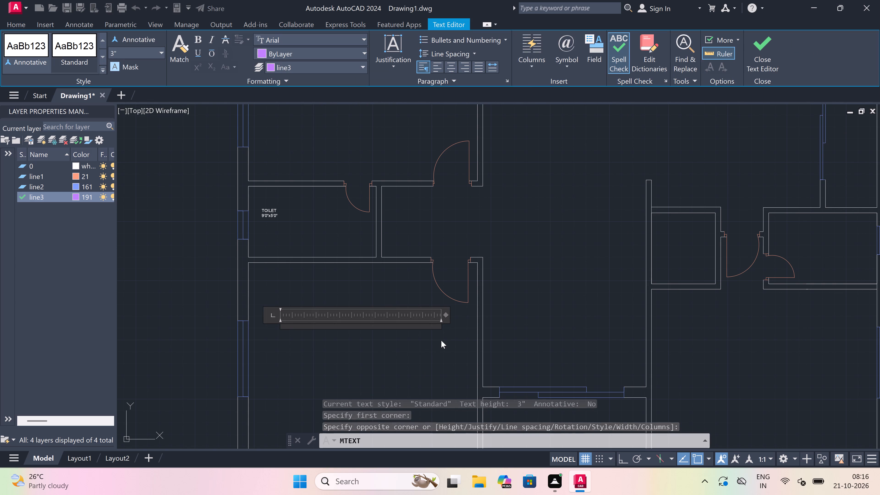
Put the text in the room south of the toilet on layer 0 and write BEDROOM as its first line.
left_click(364, 71)
left_click(335, 98)
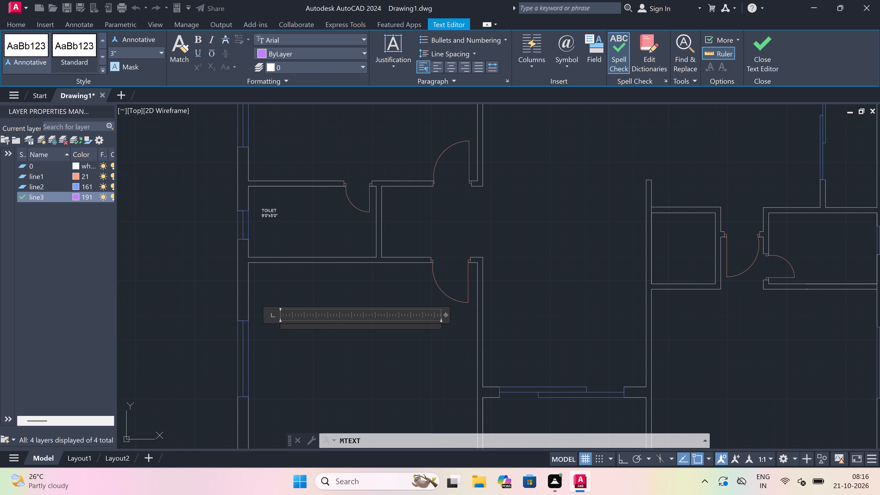
key("b")
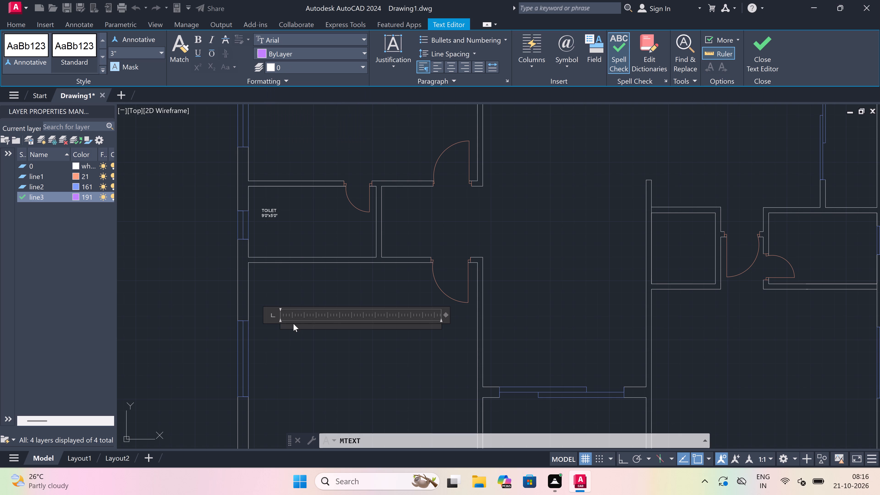
double_click(293, 324)
scroll(293, 324, "up", 2, "ctrl")
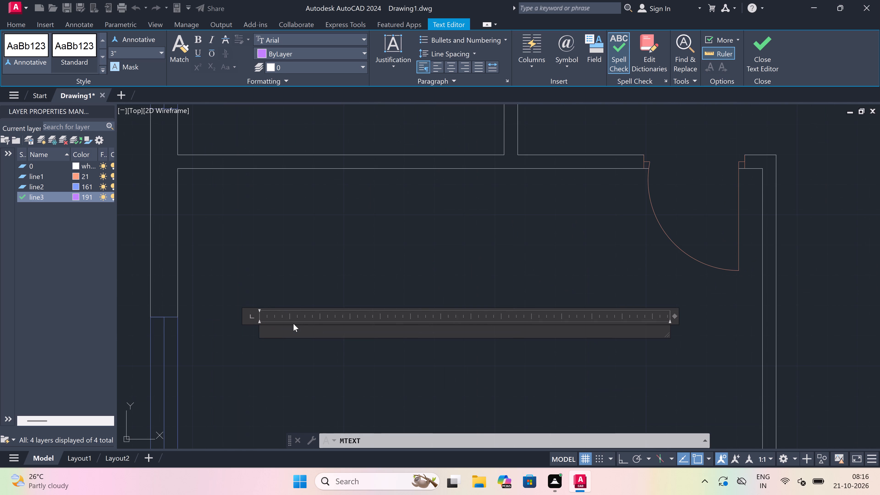
left_click(288, 331)
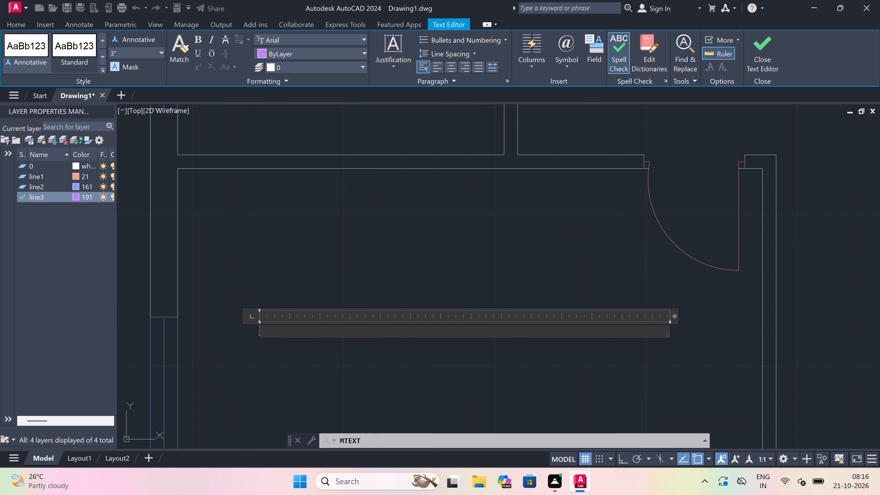
double_click(288, 331)
double_click(288, 331)
key("b")
type("EDR")
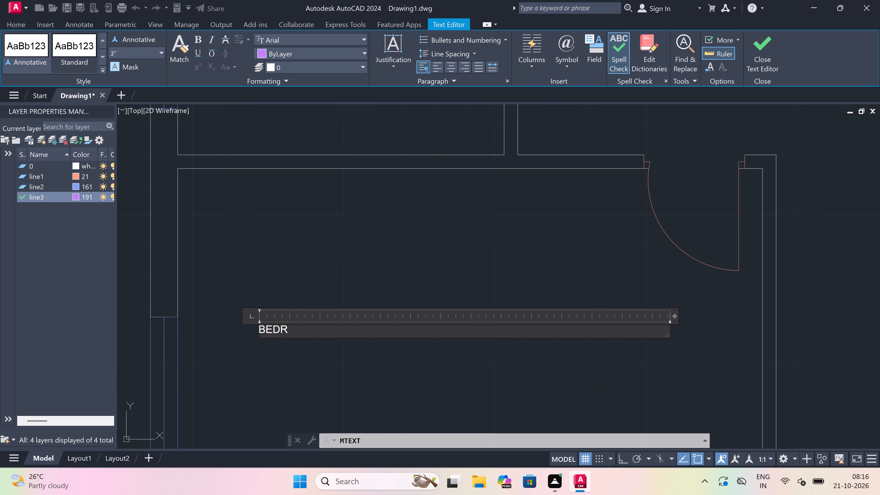
type("OOM")
key("Return")
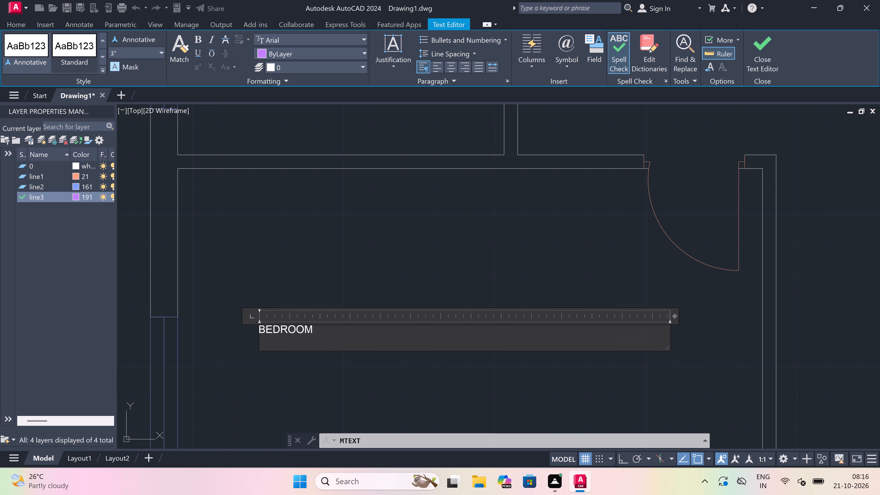
Add 11'0"x14'3" as the second line of the bedroom label south of the toilet and finish the label.
type("11'0")
key("shift+quotedbl")
key("x")
key("1")
key("4")
type("'3")
key("shift+quotedbl")
left_click(256, 387)
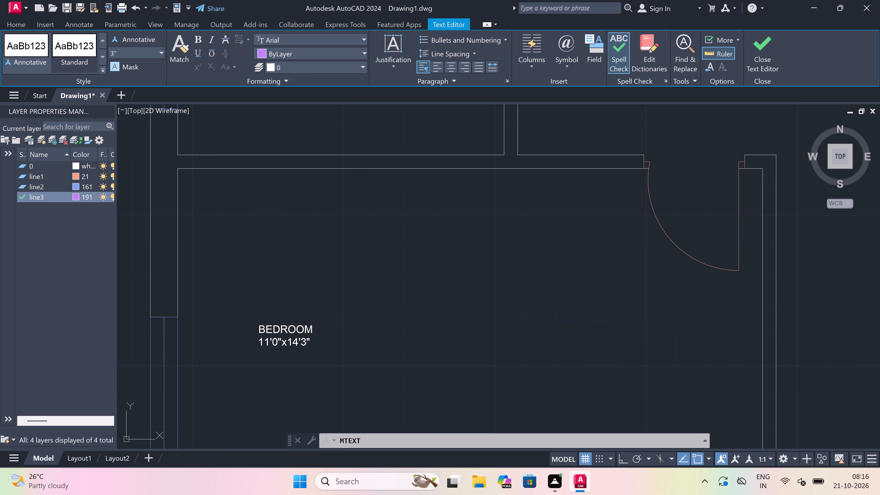
scroll(256, 387, "down", 2, "ctrl")
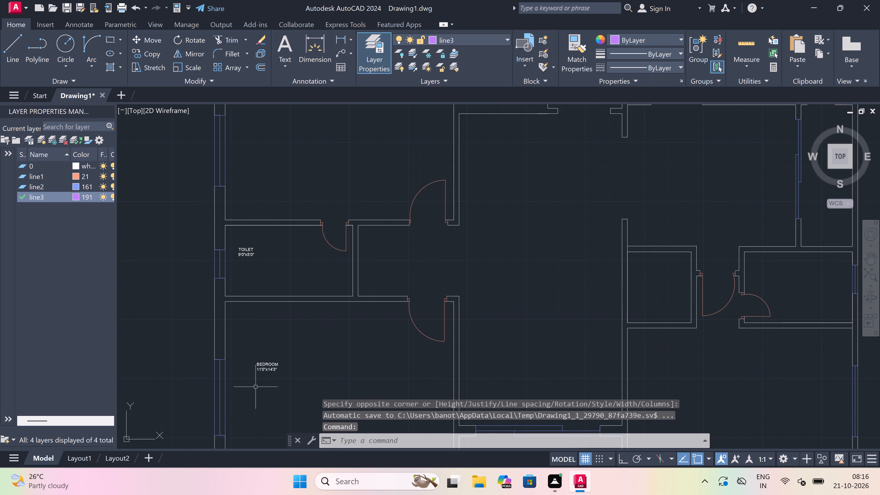
Place a multiline text box inside the small room south of the sliding door, between the two lower large rooms.
scroll(256, 387, "down", 4)
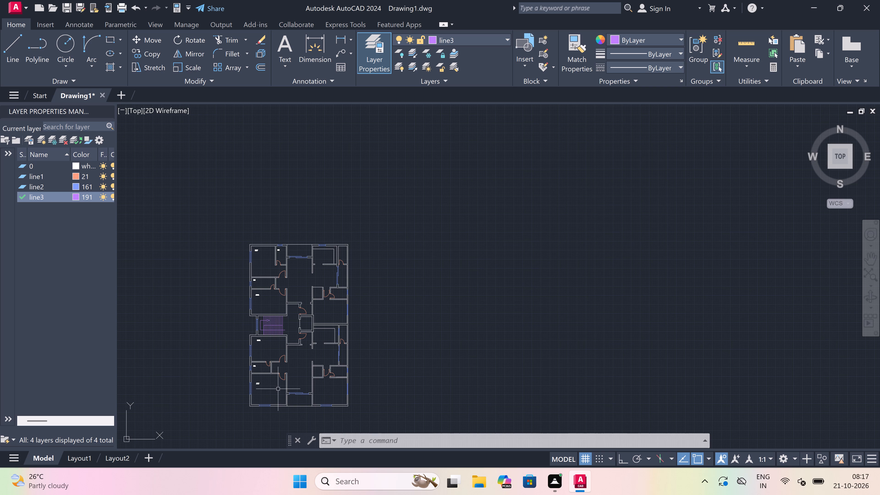
scroll(278, 389, "up", 4)
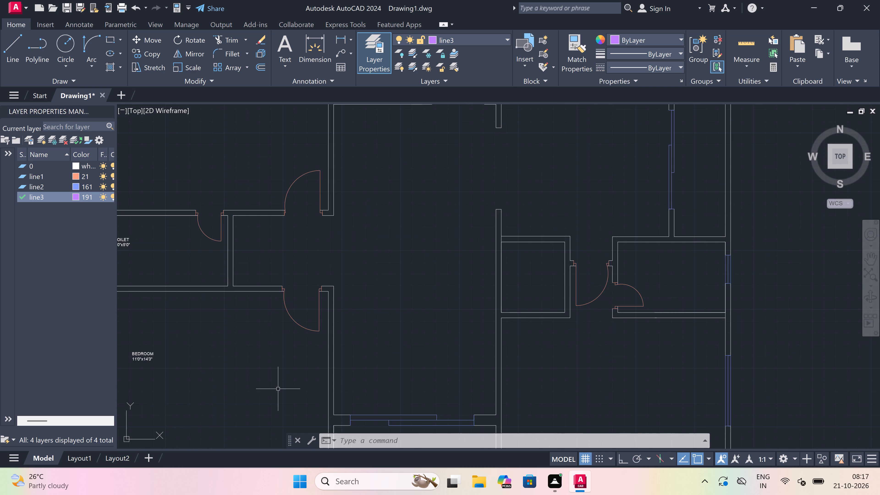
scroll(278, 389, "down", 4)
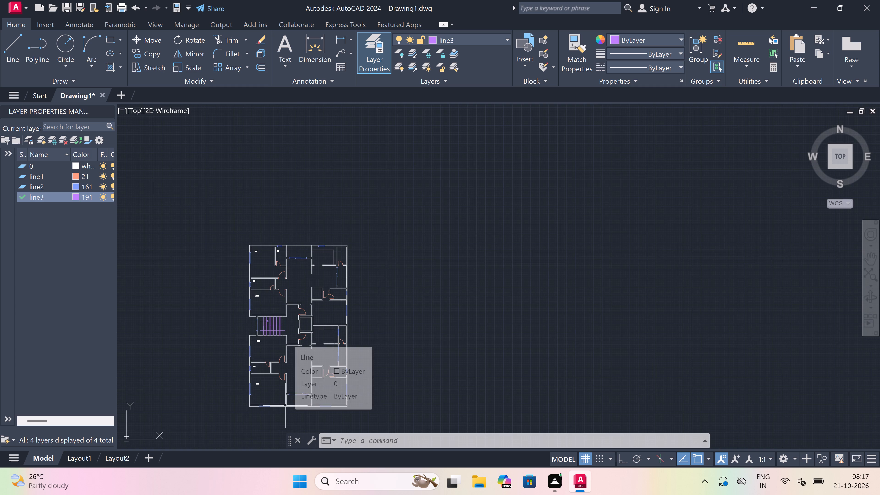
scroll(285, 406, "up", 5)
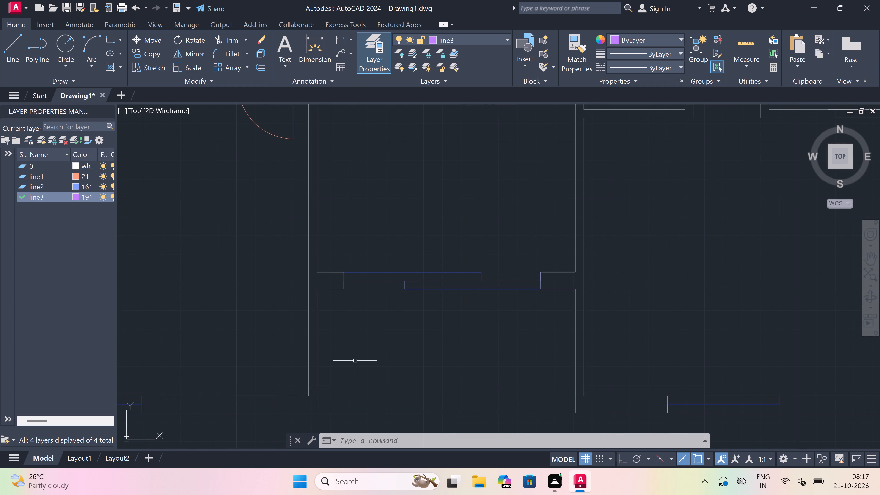
key("space")
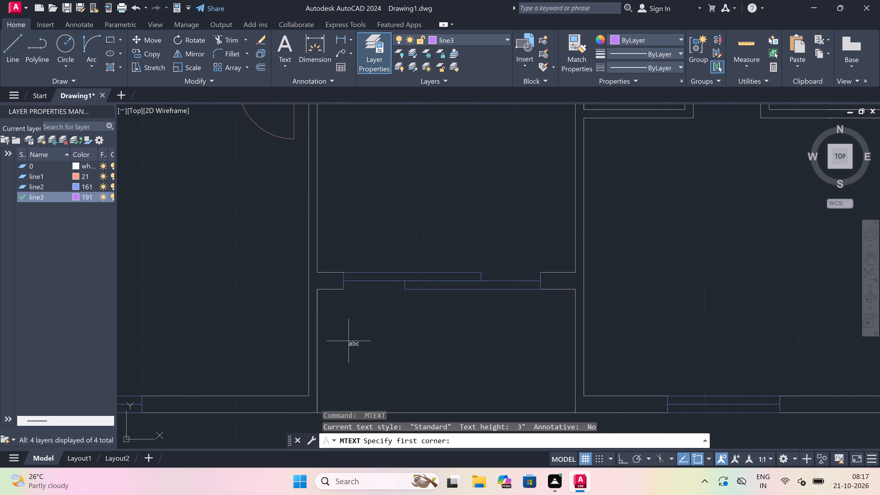
left_click(347, 339)
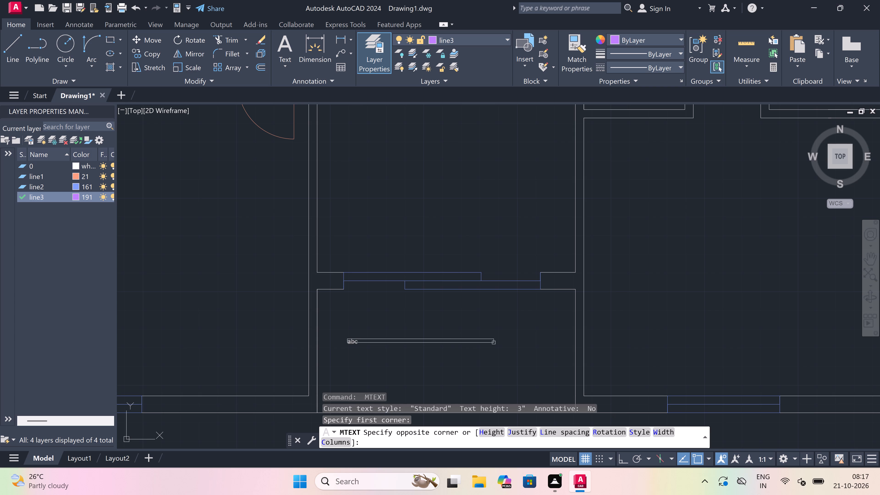
left_click(509, 355)
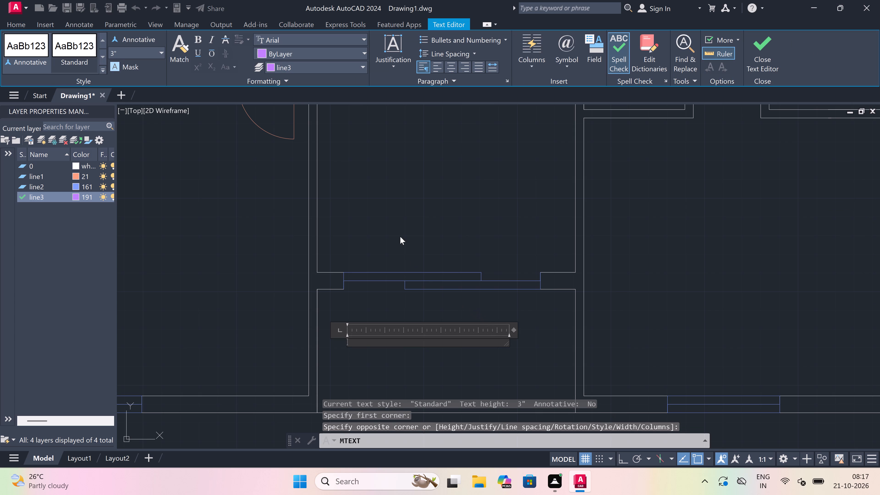
Put the text south of the sliding door on layer 0 and write BALCONY as its first line.
left_click(357, 68)
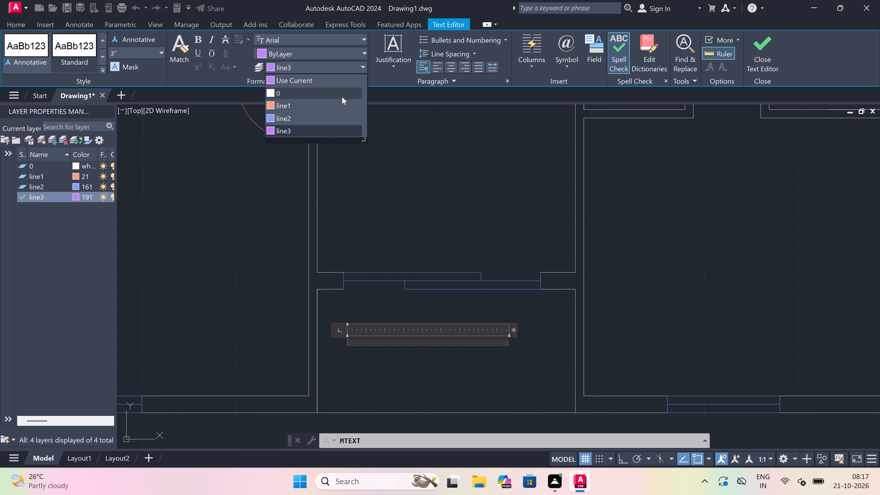
left_click(342, 97)
left_click(368, 344)
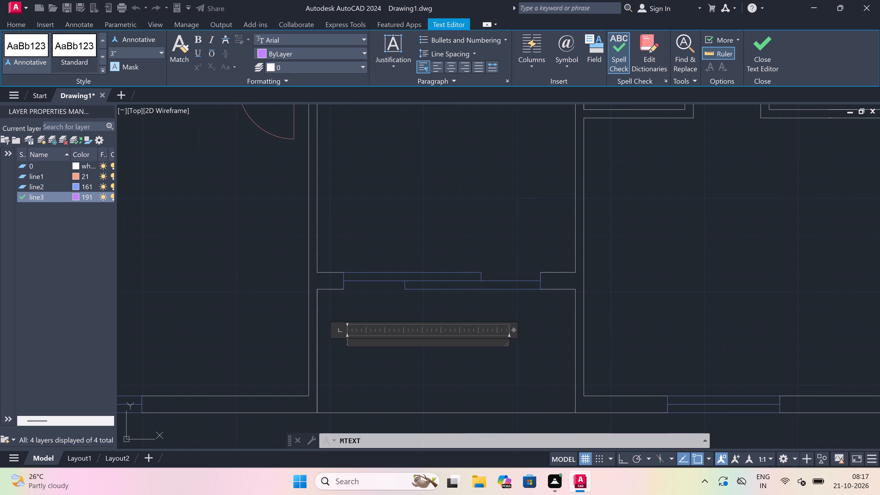
type("BALCONI")
key("BackSpace")
key("y")
key("Return")
Add 11'6"x5'" as the second line below BALCONY and finish the label.
type("11")
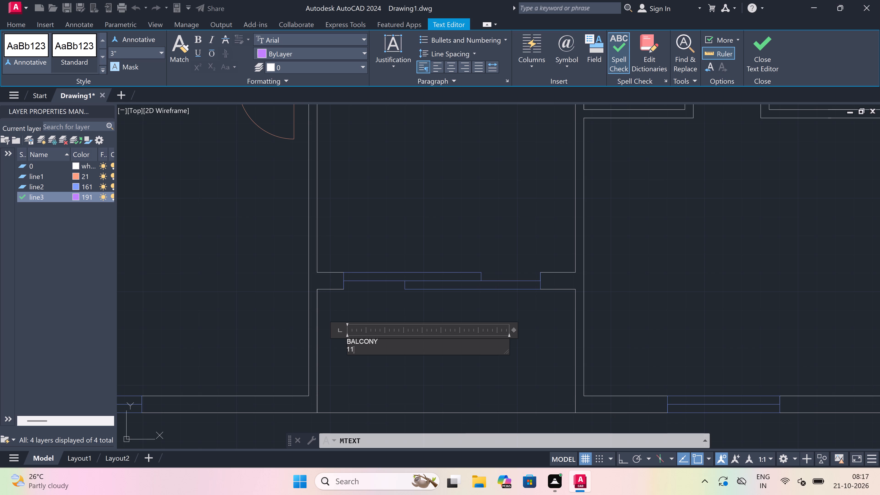
key("apostrophe")
key("6")
key("x")
key("5")
key("apostrophe")
key("shift+quotedbl")
left_click(364, 371)
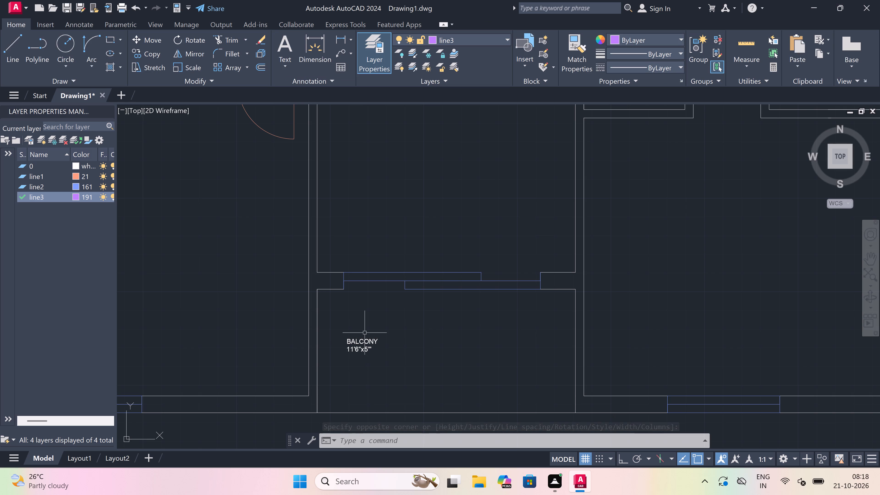
Place a multiline text box on layer 0 in the central room north of the balcony and widen it for the label.
scroll(367, 220, "down", 3)
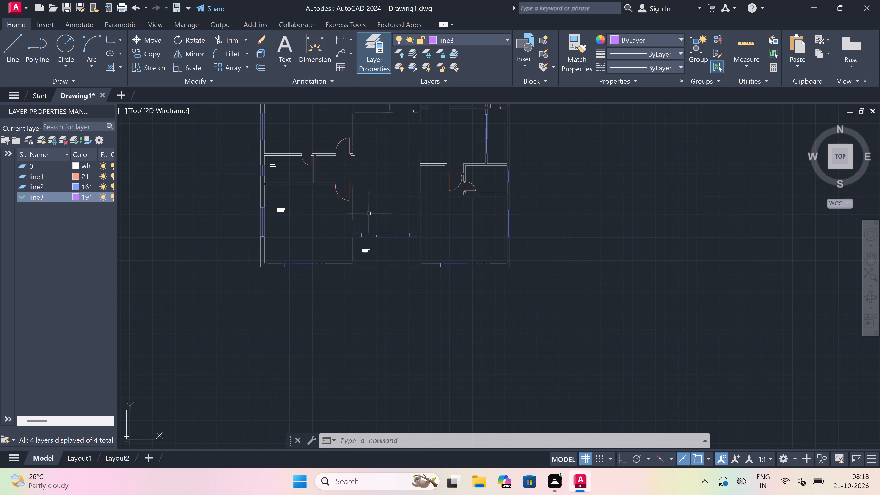
scroll(375, 190, "up", 3)
key("space")
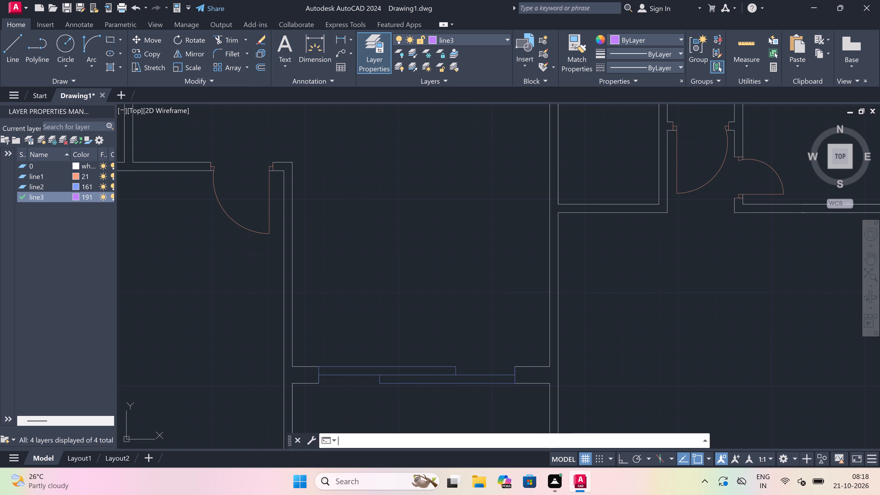
left_click(326, 158)
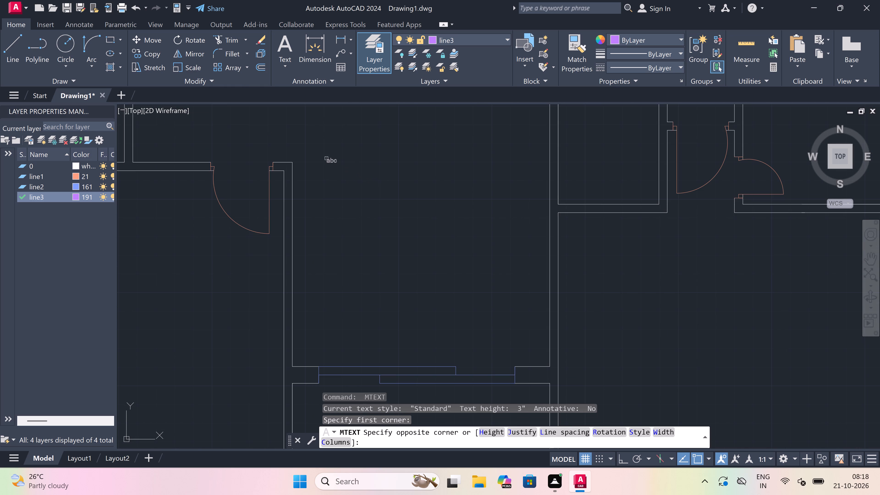
left_click(334, 167)
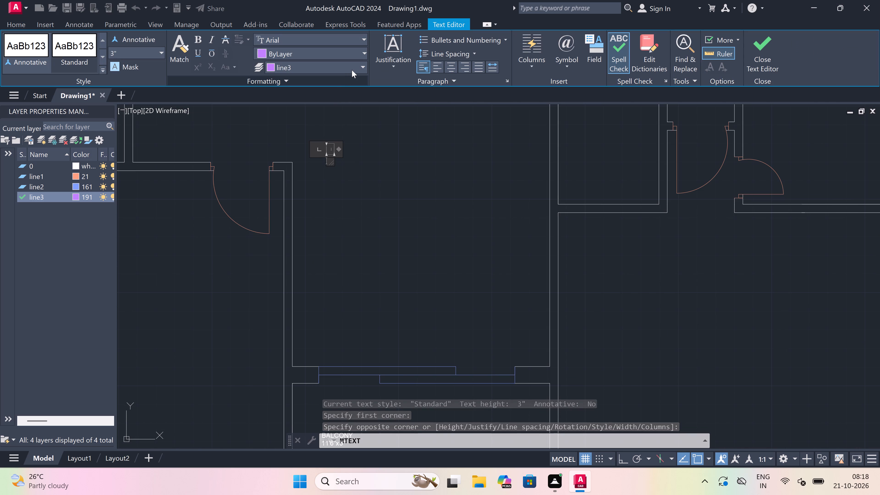
left_click(362, 66)
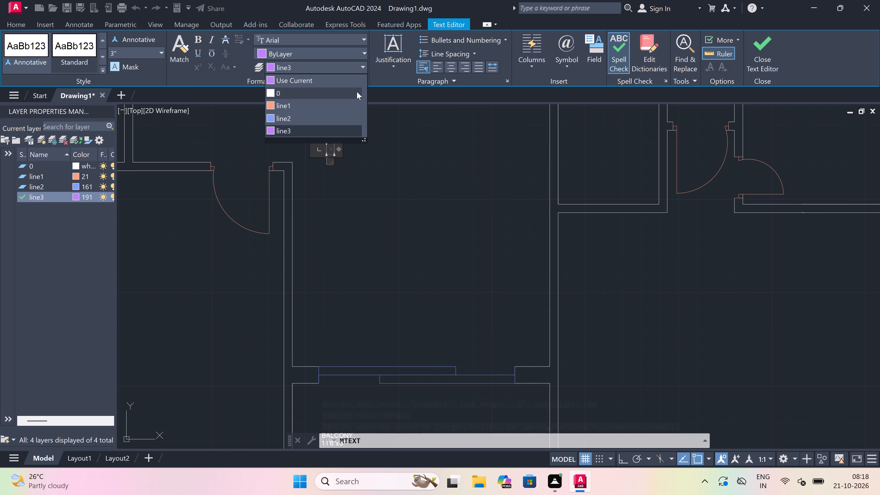
left_click(357, 92)
left_click_drag(340, 150, 417, 152)
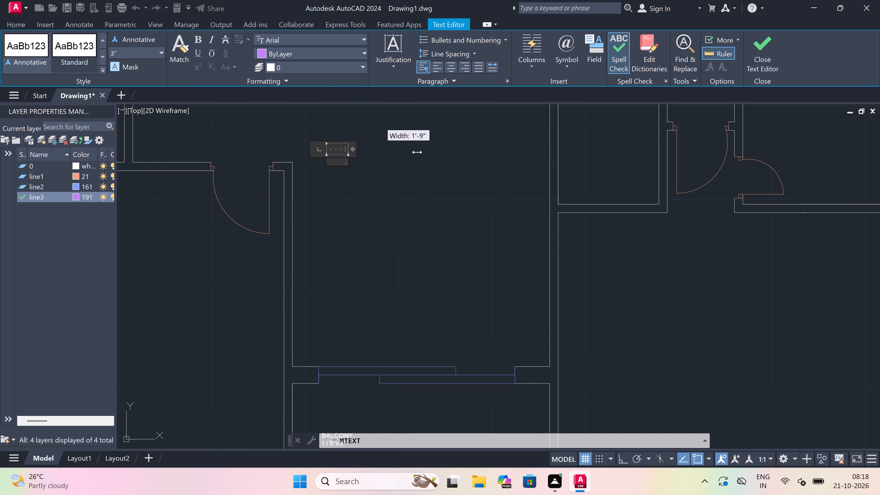
left_click_drag(417, 152, 466, 142)
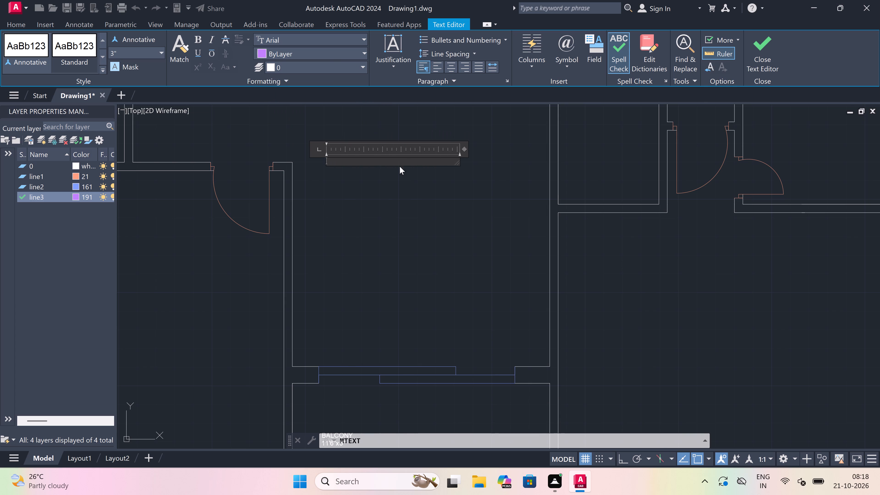
Write LIVING as the first line of the text in the central room north of the balcony.
scroll(385, 171, "up", 2)
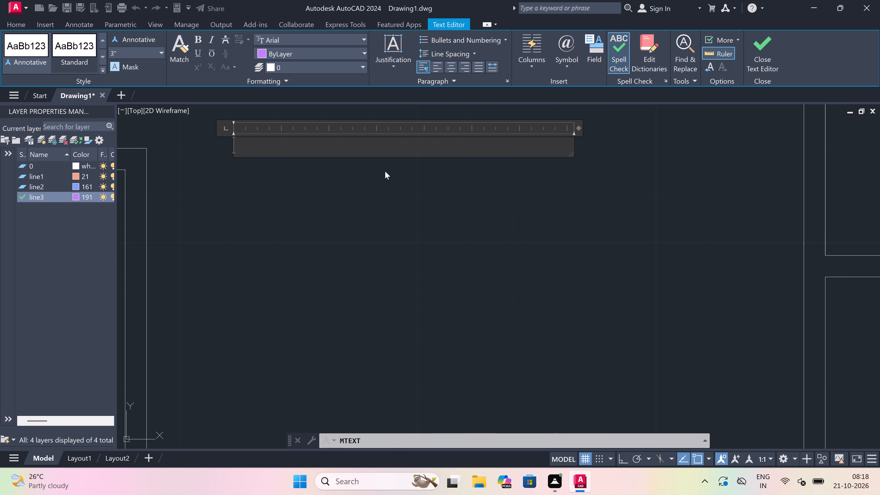
type("LI")
key("v")
key("i")
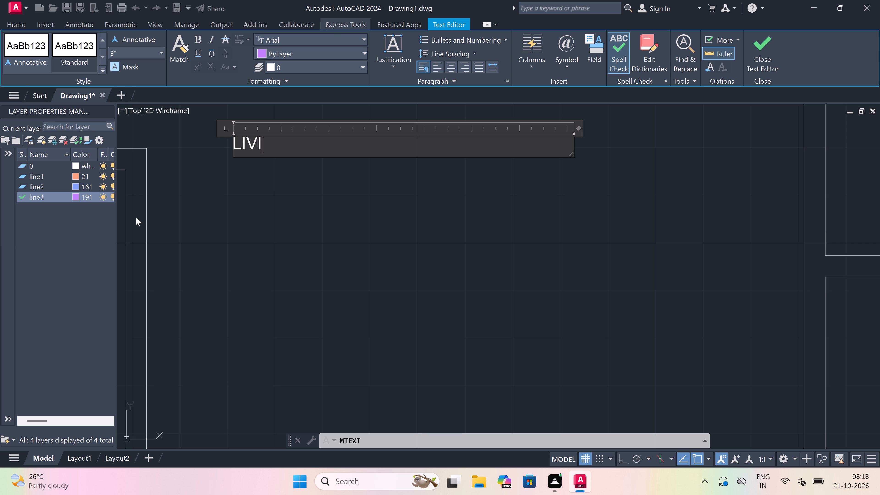
key("n")
key("g")
key("Return")
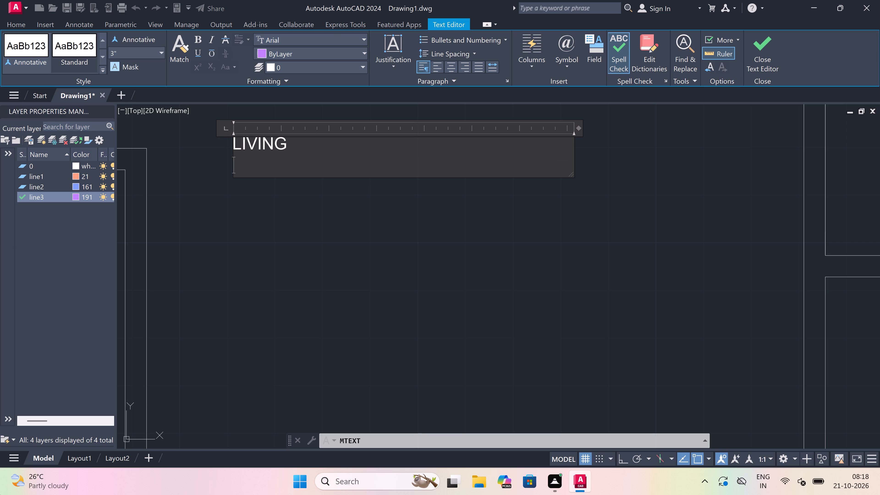
Add 11'6"x21'0" as the second line below LIVING and finish the label.
type("11")
type("'6")
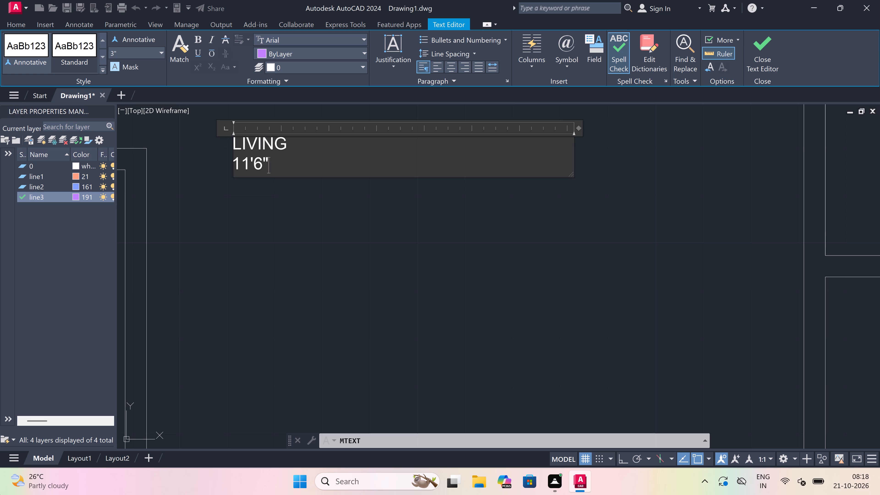
key("x")
type("21")
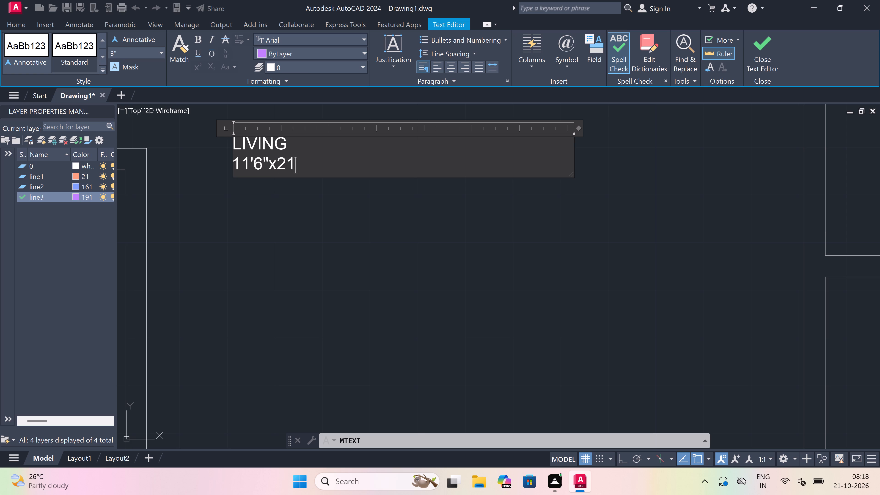
type("'0\"")
left_click(271, 250)
scroll(272, 250, "down", 5)
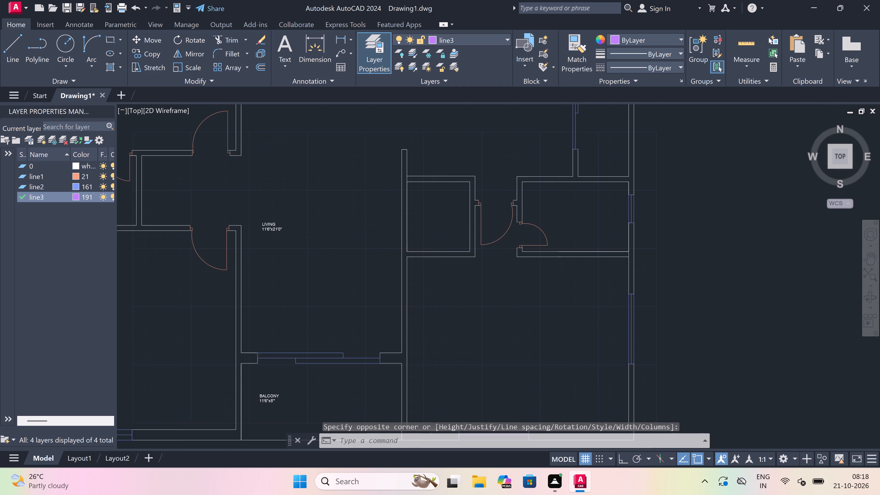
Place a multiline text box in the open space between the staircase and the lift shaft.
scroll(272, 250, "down", 5)
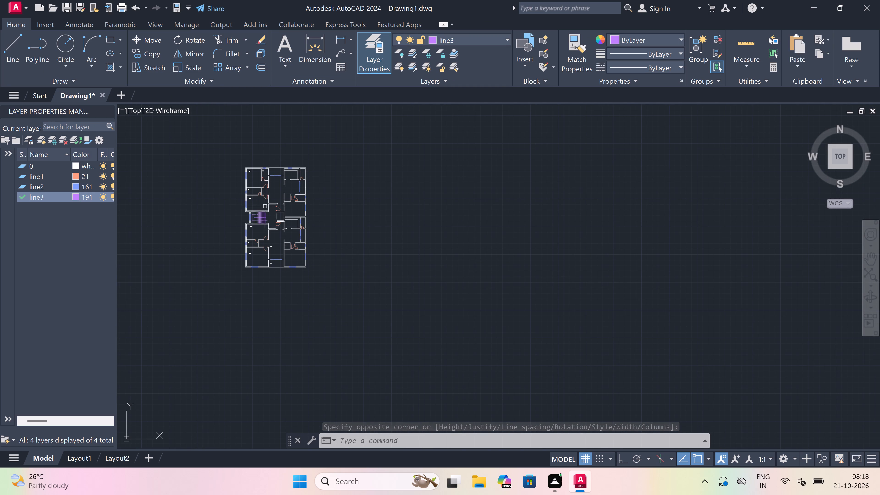
scroll(269, 214, "up", 4)
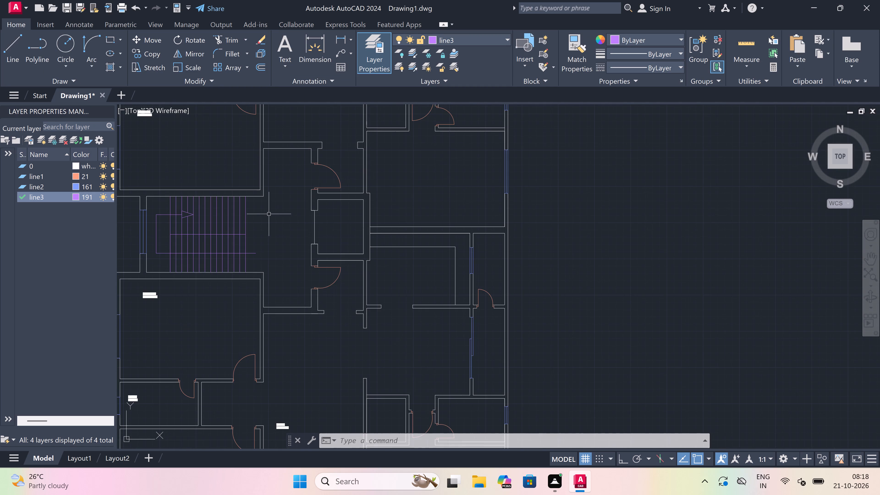
scroll(269, 213, "up", 1)
key("space")
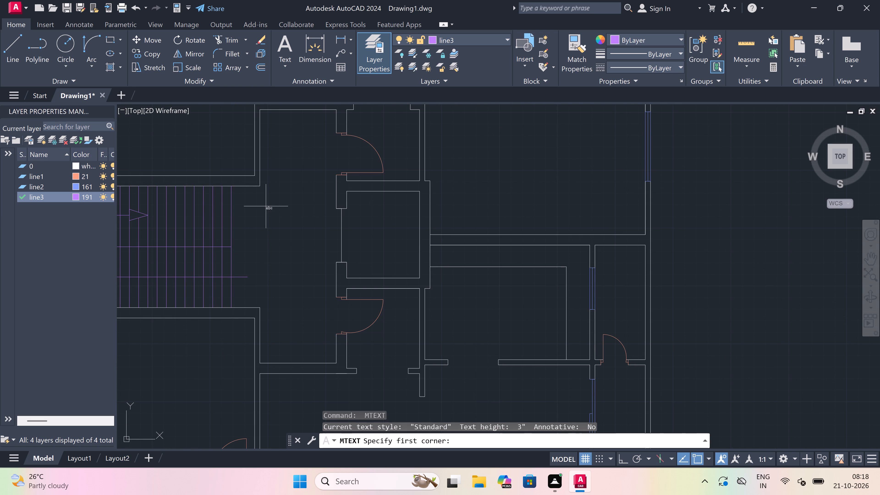
left_click(261, 209)
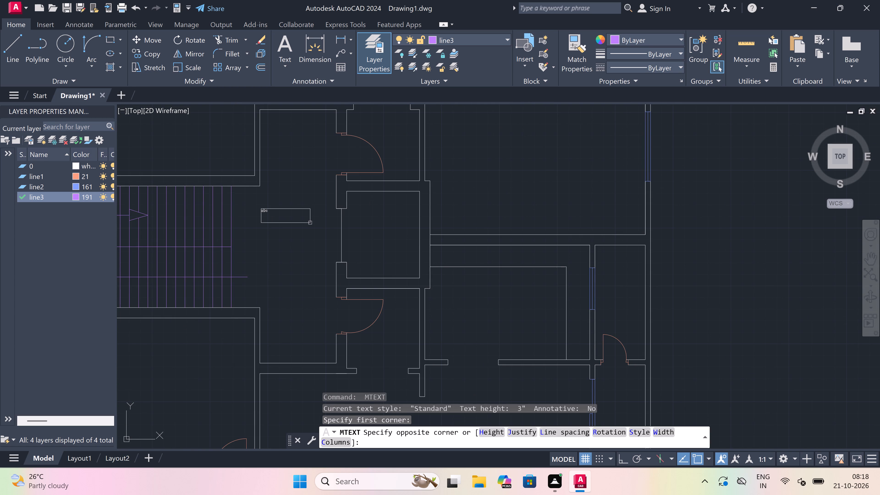
left_click(321, 220)
scroll(306, 217, "up", 4)
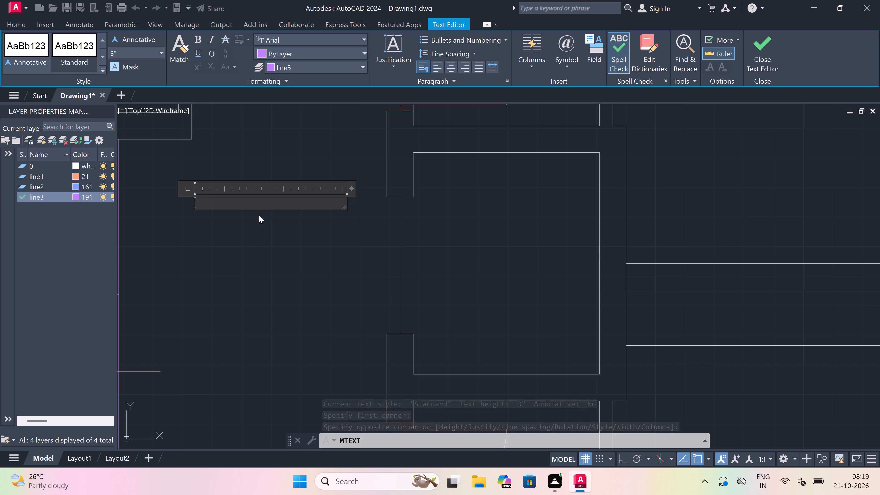
Assign the open text box beside the staircase to layer 0.
left_click(83, 165)
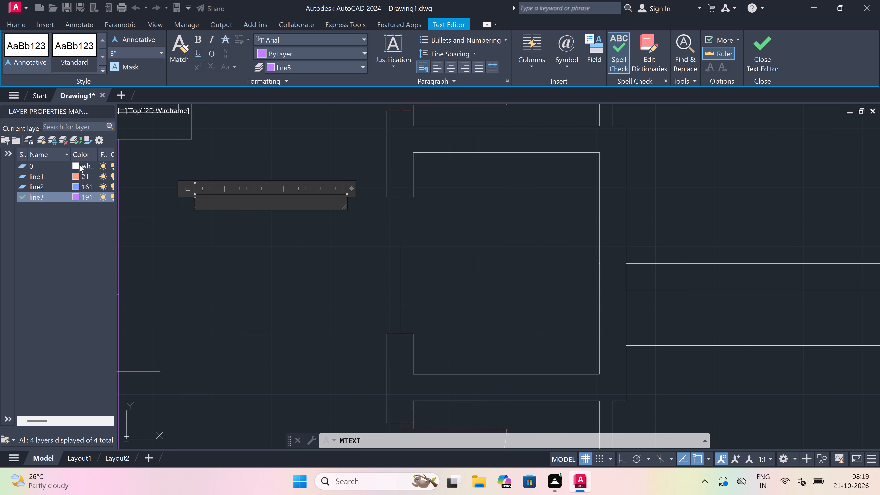
triple_click(73, 163)
double_click(73, 163)
left_click_drag(73, 163, 73, 167)
double_click(73, 167)
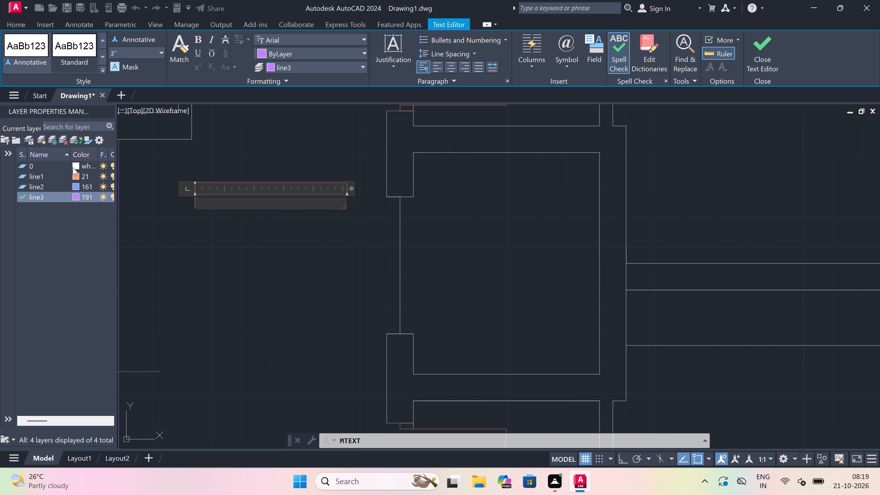
left_click(73, 166)
left_click(64, 155)
left_click(342, 67)
left_click(331, 98)
left_click(229, 205)
Write LOBBY with 8'9"x18'0" on the second line and finish the label.
type("LOBB")
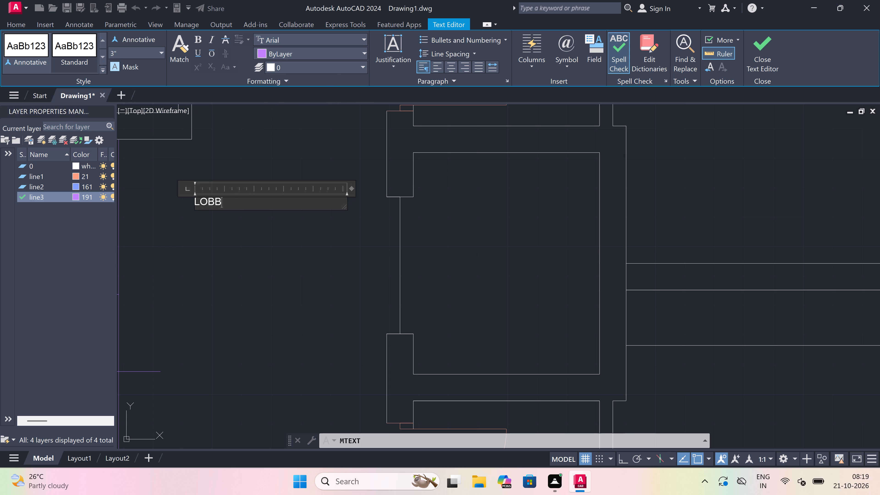
key("y")
key("Return")
type("8'9")
key("1")
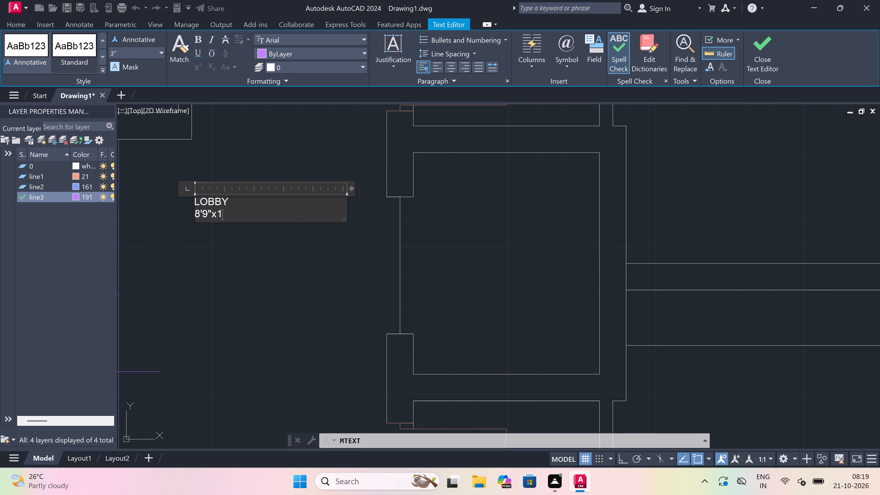
key("8")
type("'0\"")
left_click(212, 249)
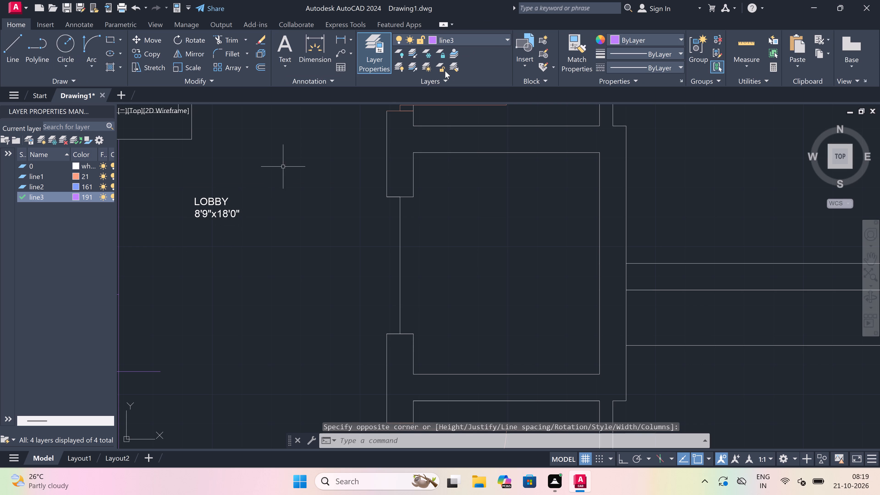
Make layer 0 the current layer.
left_click(507, 40)
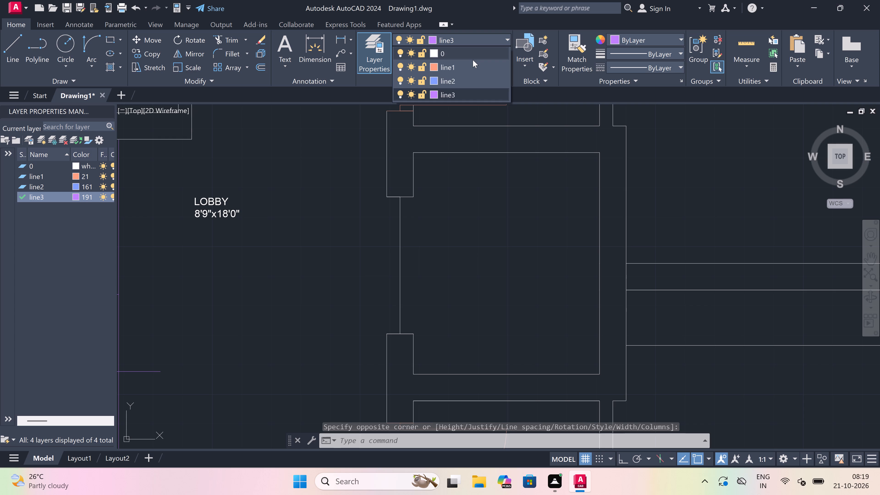
left_click(473, 60)
scroll(236, 197, "up", 3)
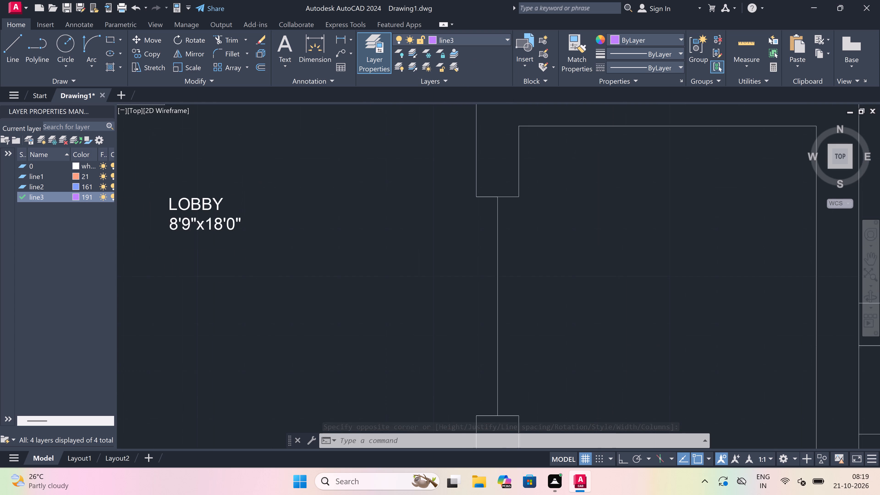
scroll(236, 197, "up", 1)
scroll(236, 197, "down", 6)
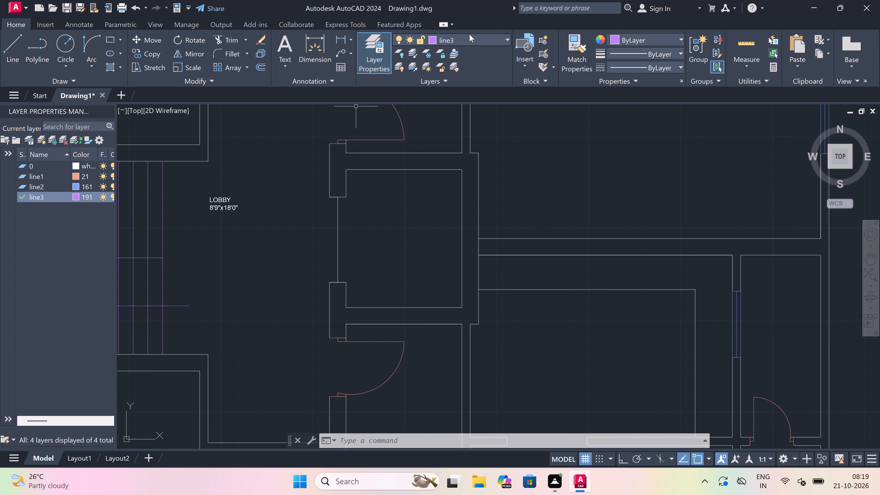
left_click(470, 33)
left_click(463, 55)
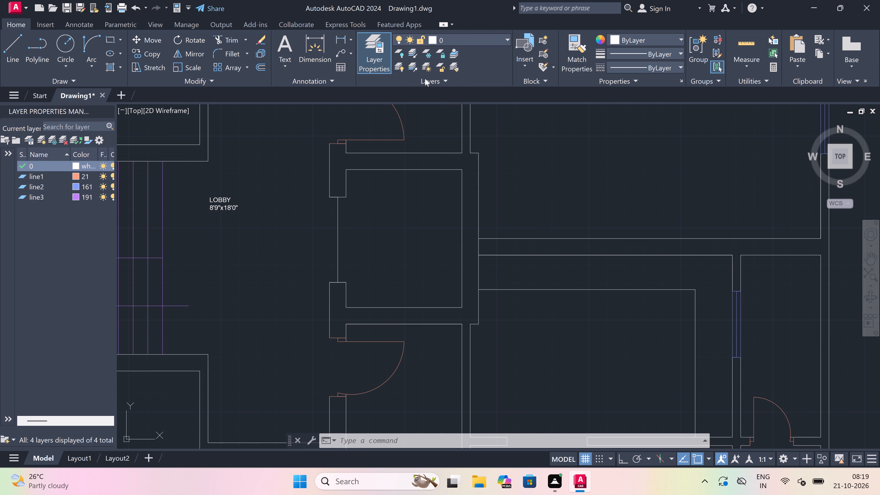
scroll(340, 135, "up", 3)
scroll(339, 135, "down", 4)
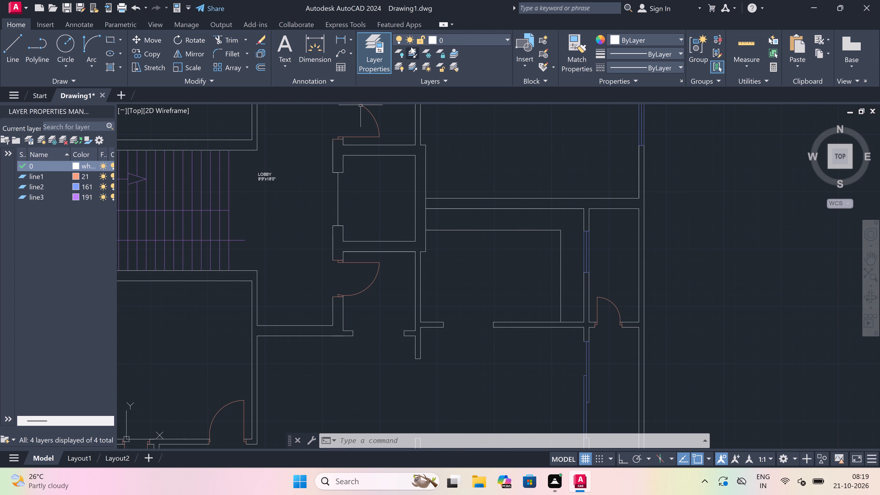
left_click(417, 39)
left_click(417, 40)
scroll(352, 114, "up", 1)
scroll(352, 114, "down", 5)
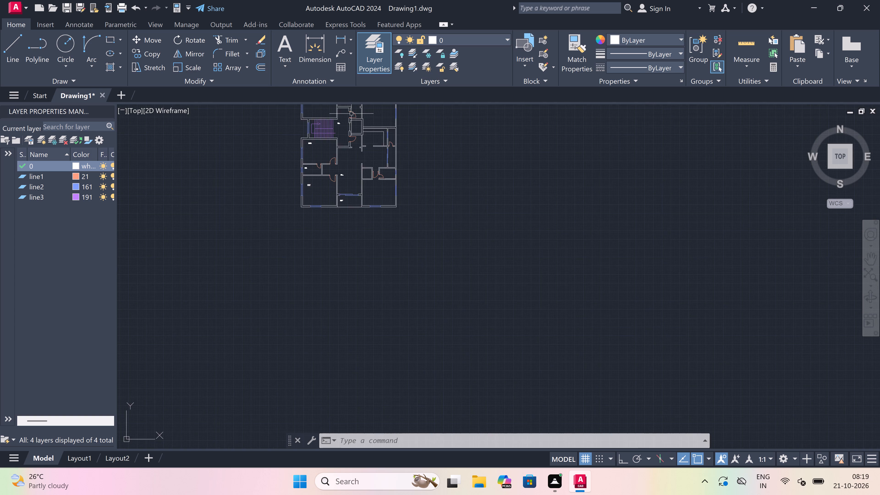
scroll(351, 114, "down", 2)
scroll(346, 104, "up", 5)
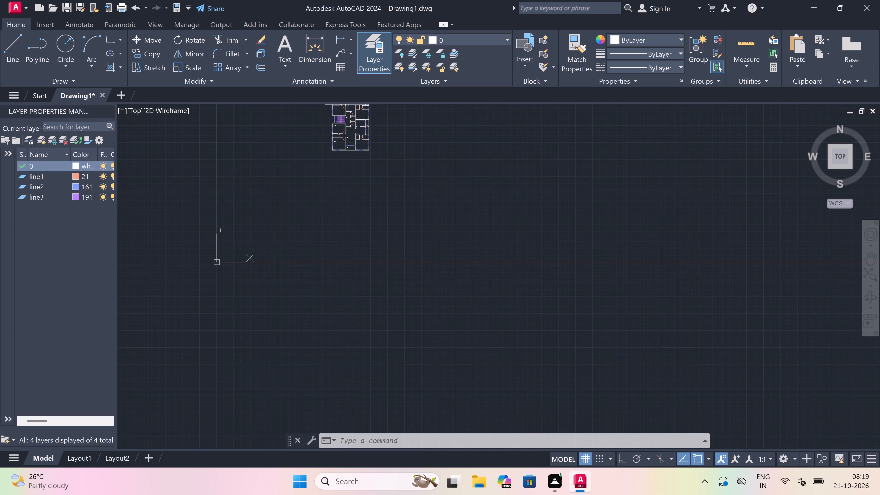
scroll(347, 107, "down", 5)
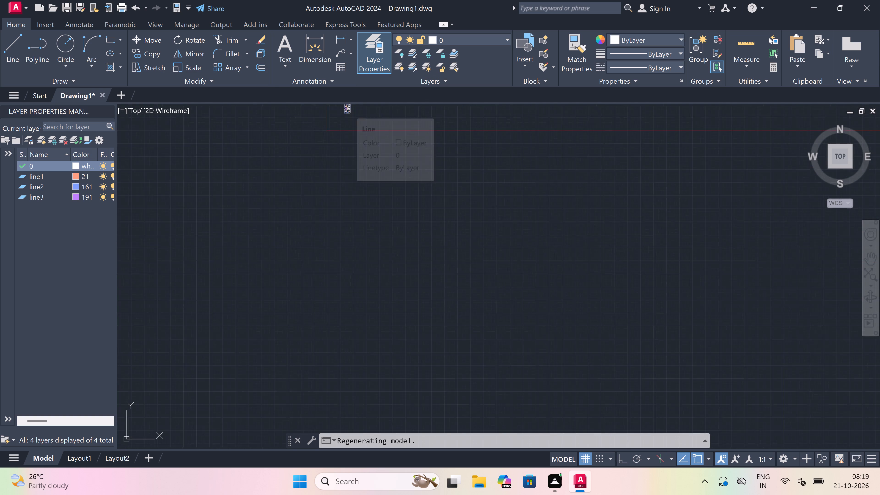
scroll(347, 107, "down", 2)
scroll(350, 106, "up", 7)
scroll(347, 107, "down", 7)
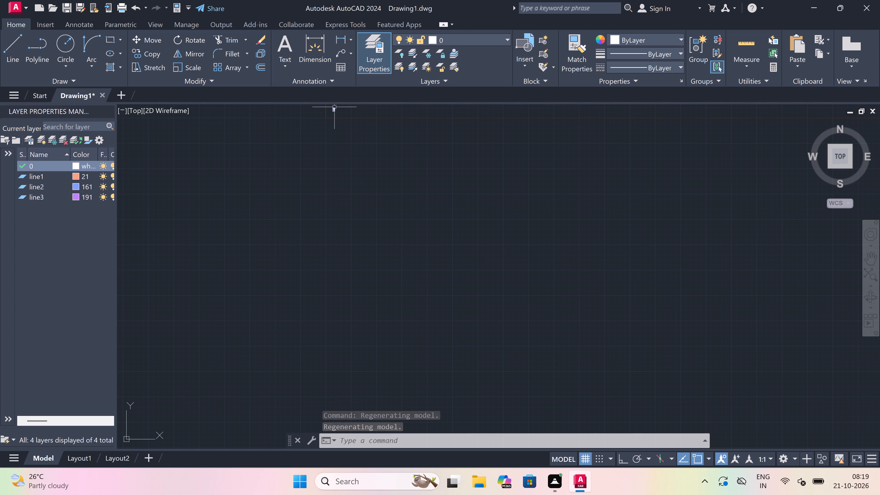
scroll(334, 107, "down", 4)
Place a multiline text box in the balcony at the north end of the plan, east of the toilet.
scroll(334, 107, "up", 6)
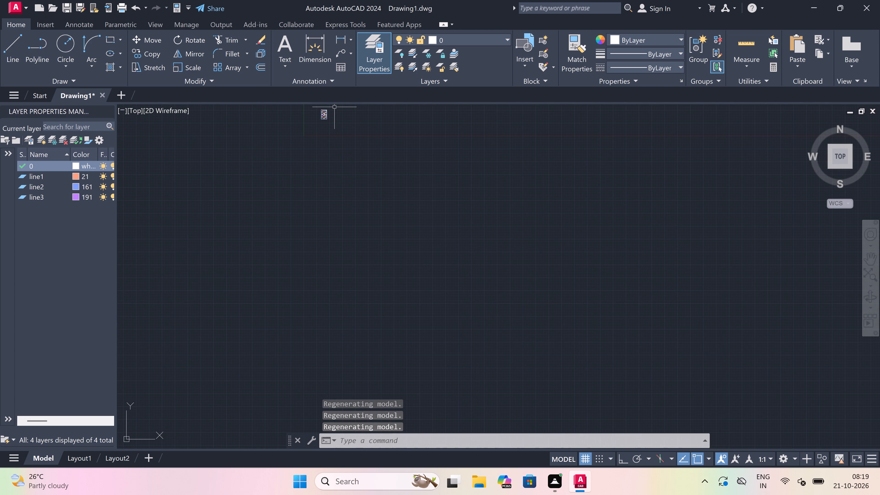
scroll(333, 106, "up", 1)
scroll(297, 102, "up", 3)
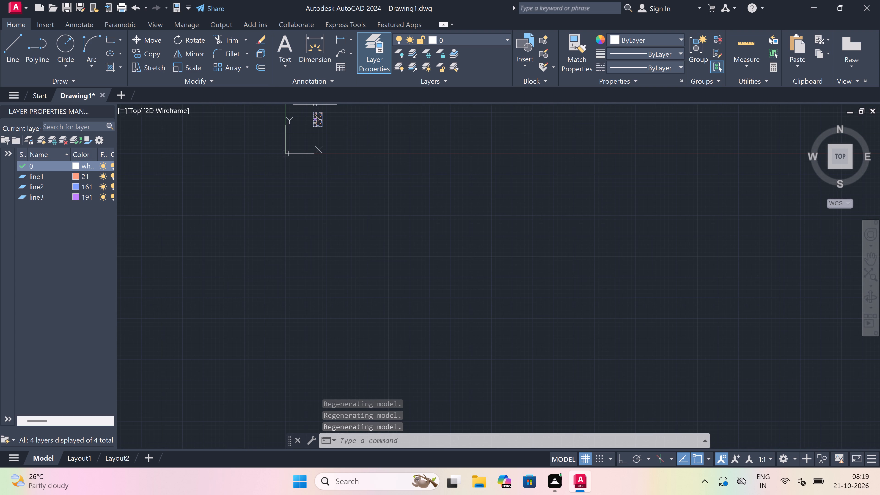
scroll(315, 104, "up", 6)
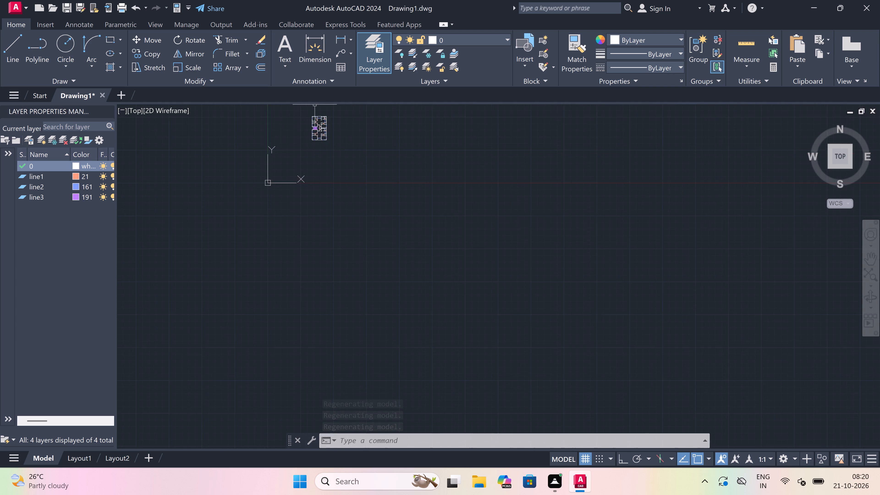
scroll(315, 104, "up", 3)
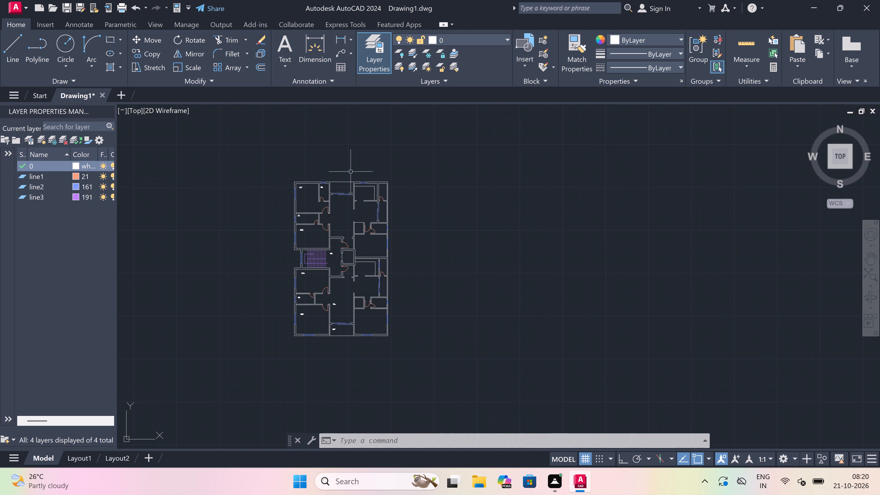
scroll(344, 190, "up", 4)
scroll(292, 181, "up", 1)
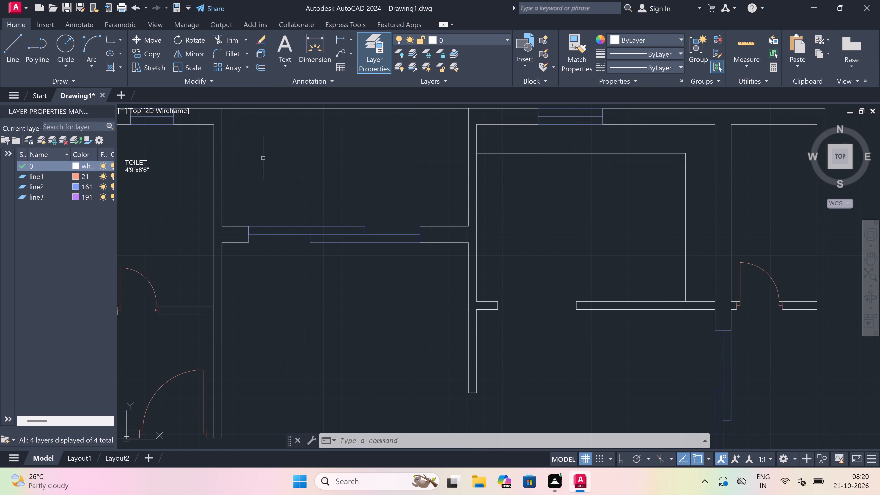
key("space")
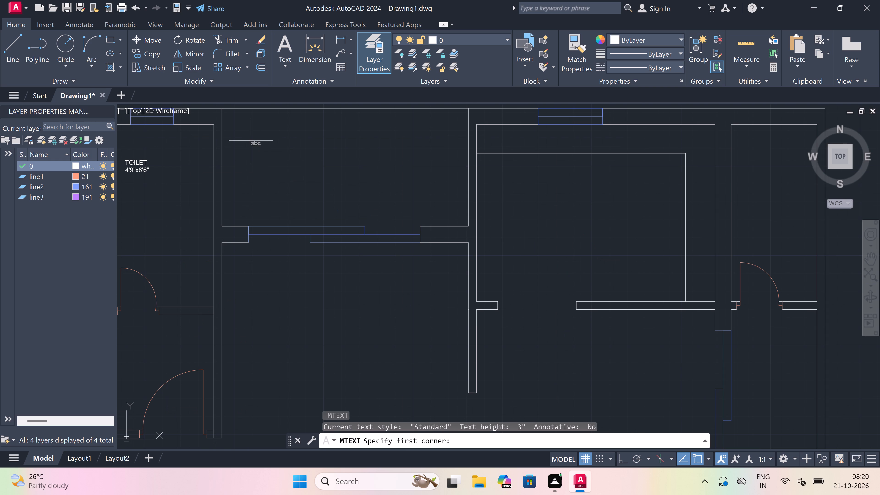
left_click(245, 138)
left_click(369, 155)
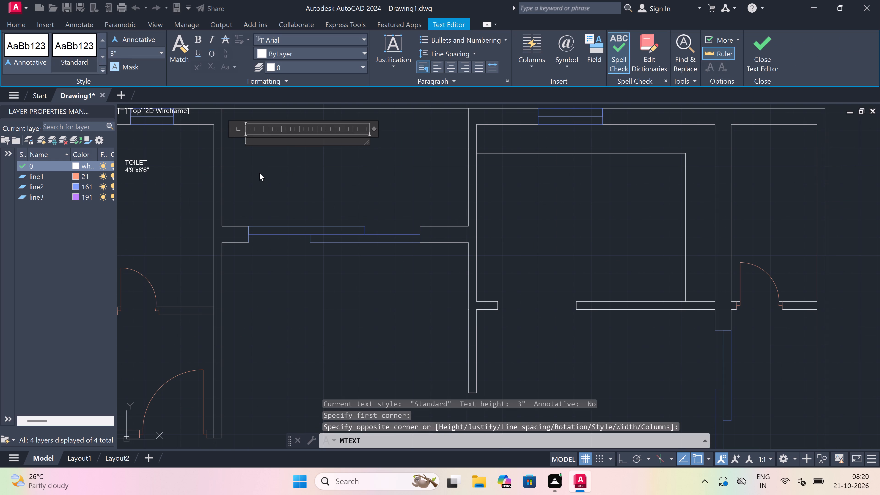
Write BALCONY with 11'6"x5'6" on the second line and finish the label.
key("b")
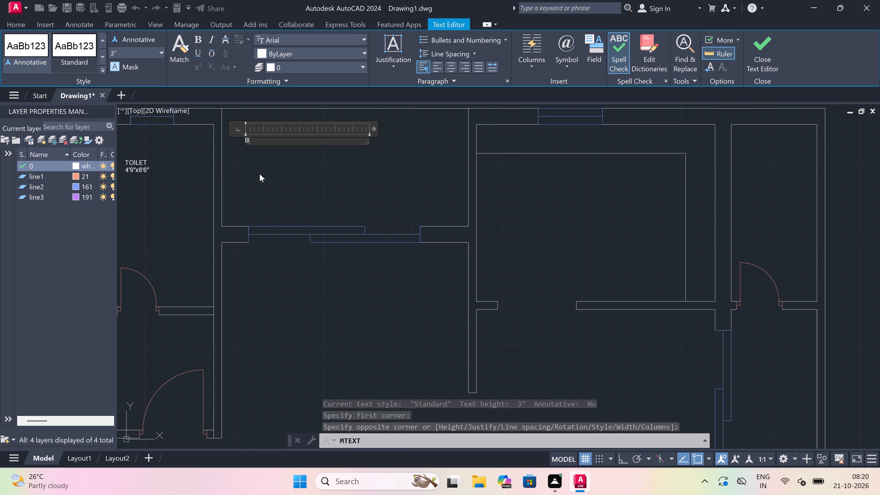
type("ALCONO")
key("BackSpace")
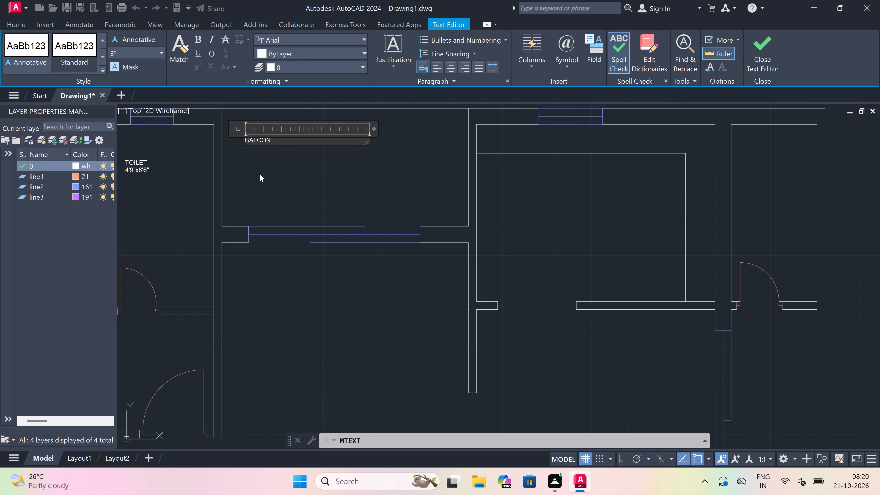
key("y")
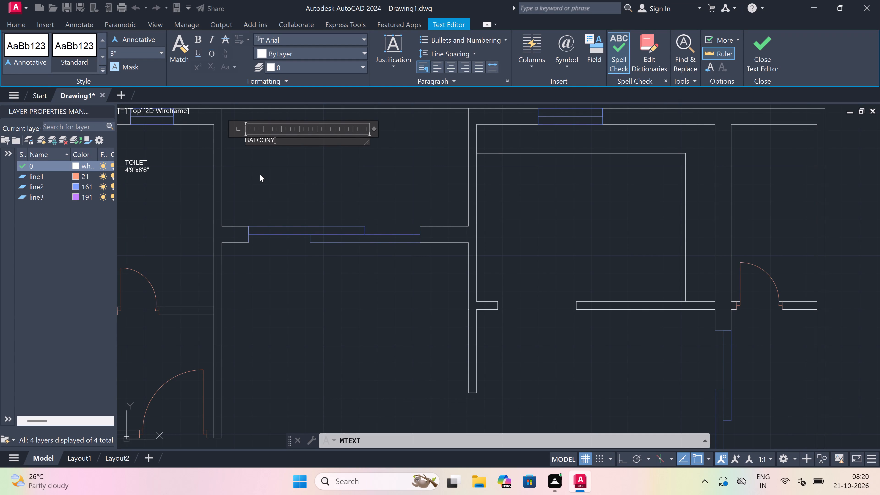
key("Return")
type("11")
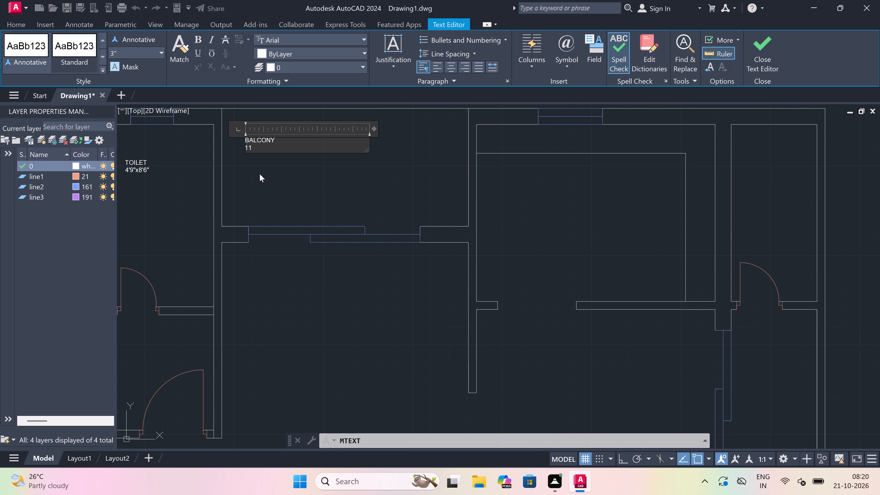
key("apostrophe")
key("6")
type("\"x")
type("5'")
key("6")
key("shift+quotedbl")
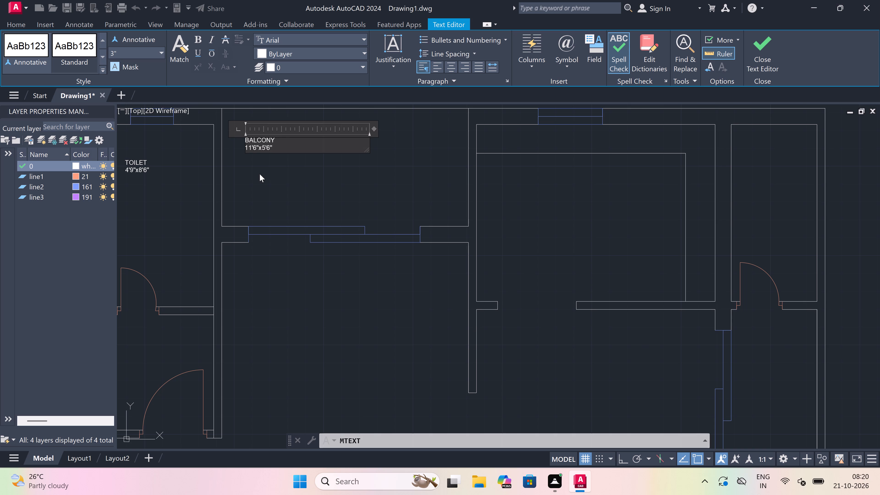
left_click(260, 174)
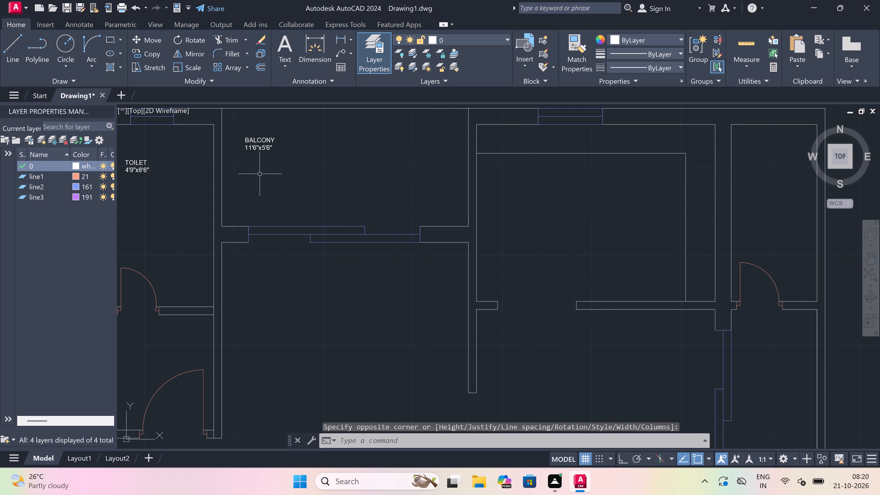
Place a multiline text box in the large room directly south of the labelled balcony.
scroll(257, 197, "down", 1)
scroll(274, 275, "up", 2)
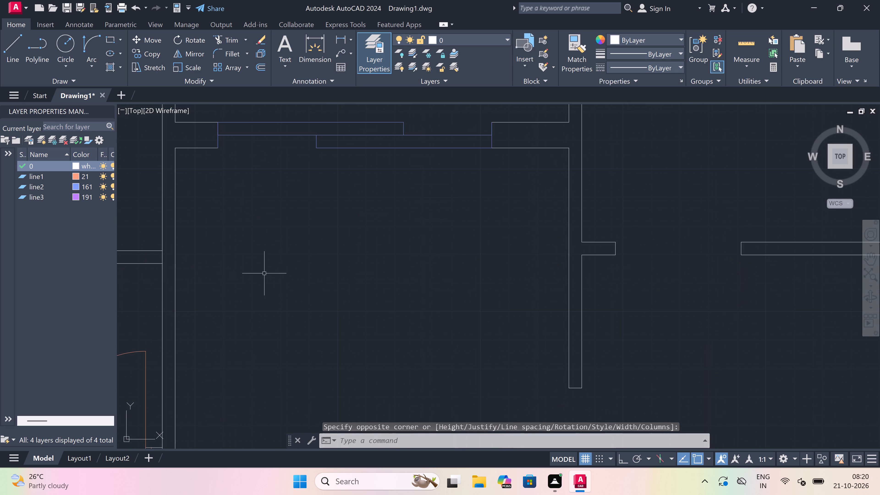
scroll(228, 250, "down", 2)
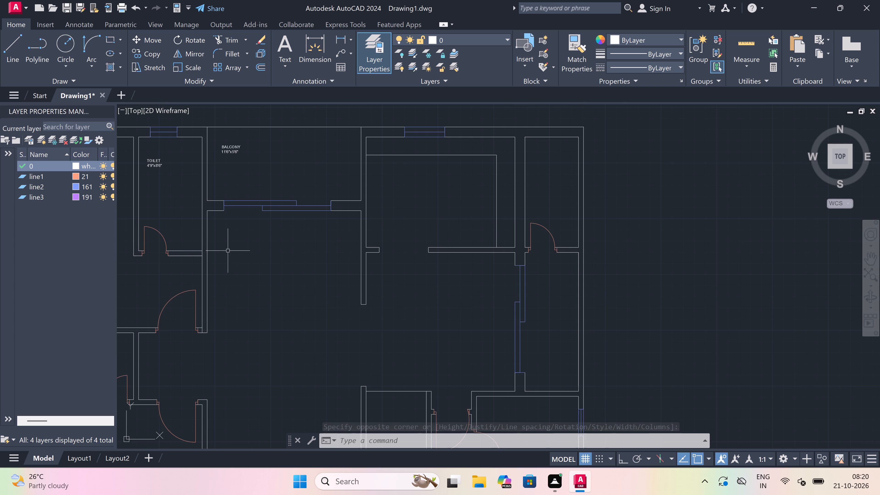
key("space")
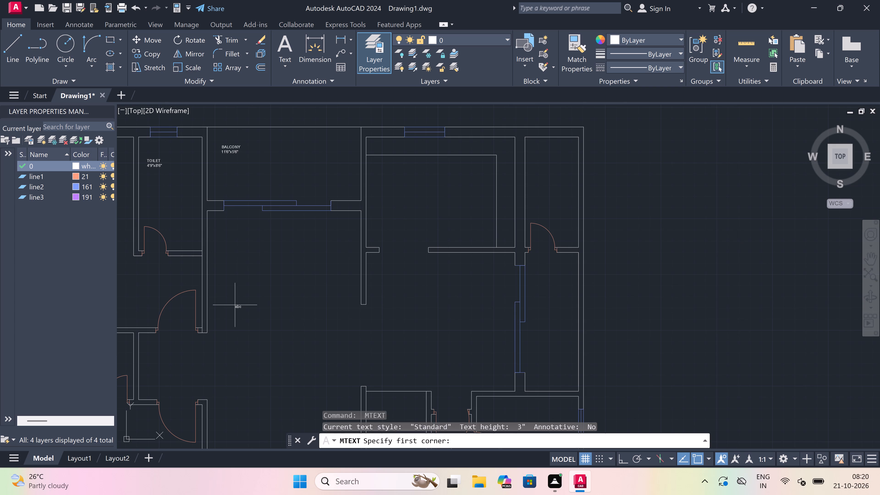
left_click(235, 305)
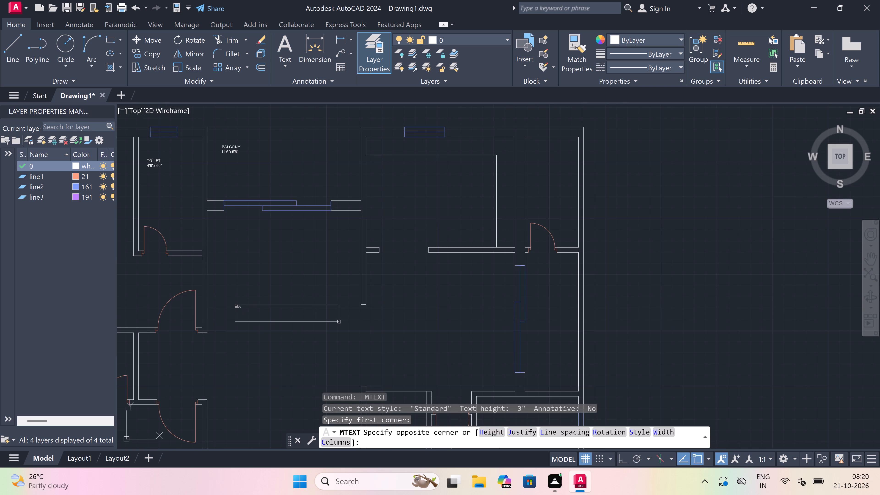
left_click(347, 325)
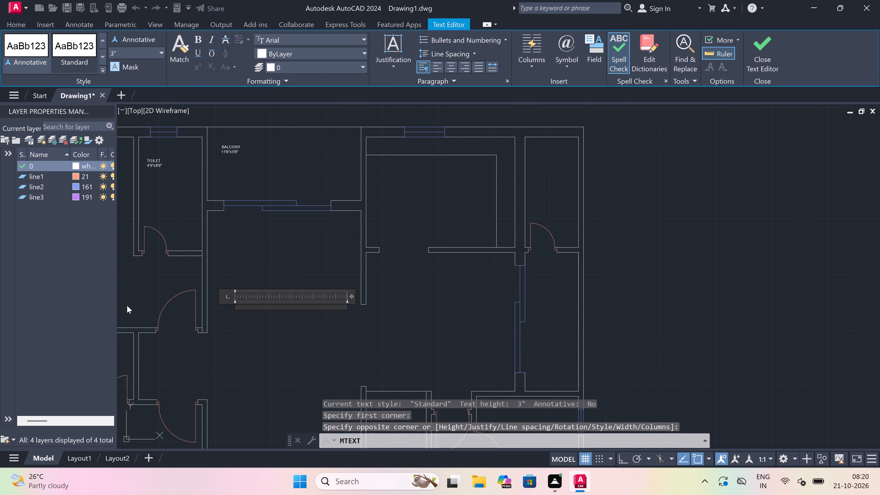
Write LIVING with 11'6"x20'6" on the second line and finish the label.
type("LIVING")
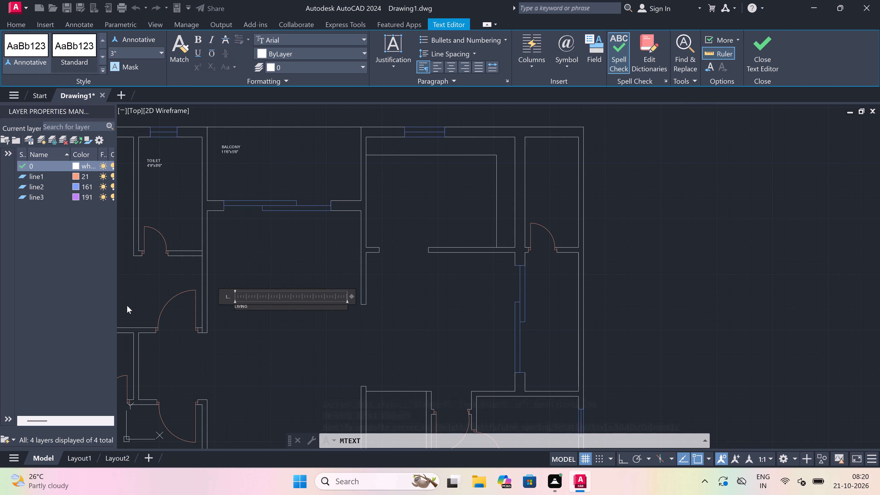
key("Return")
type("11")
key("apostrophe")
key("6")
key("apostrophe")
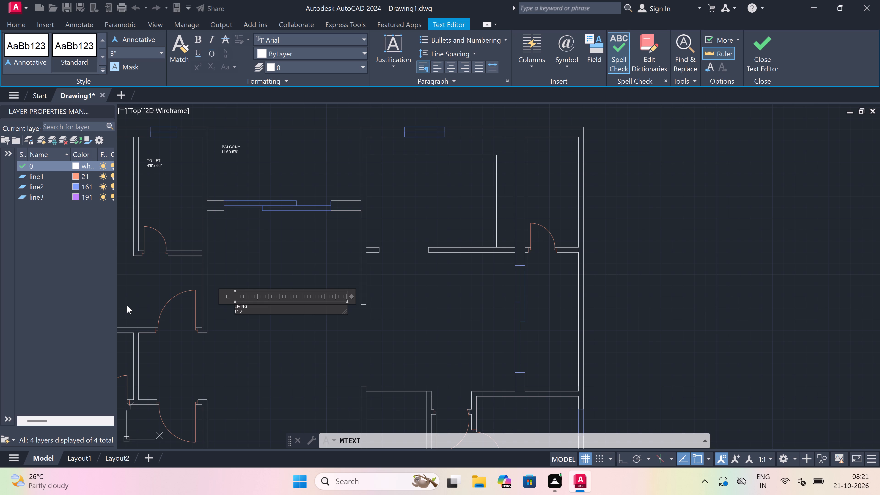
key("BackSpace")
key("x")
type("20")
key("apostrophe")
key("6")
key("shift+quotedbl")
left_click(273, 370)
Place a multiline text box in the room with the counter line, east of the balcony at the plan's north end.
scroll(269, 368, "down", 10)
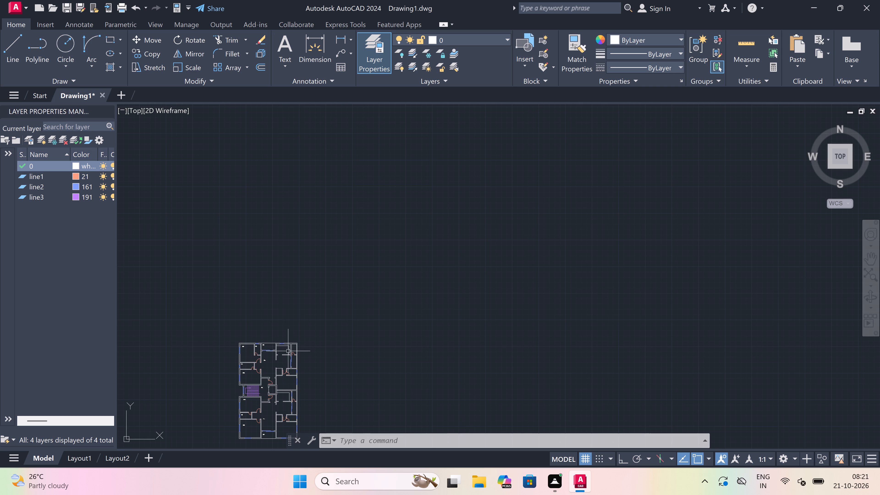
scroll(285, 351, "up", 6)
scroll(264, 338, "up", 1)
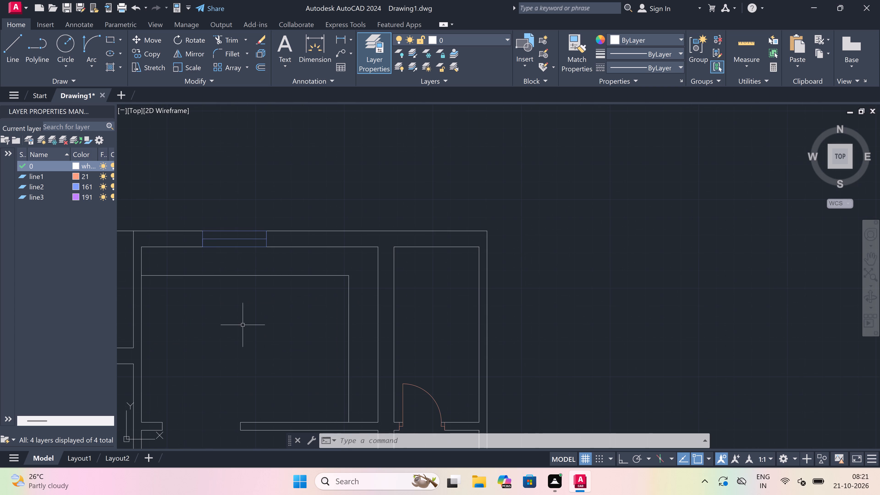
key("space")
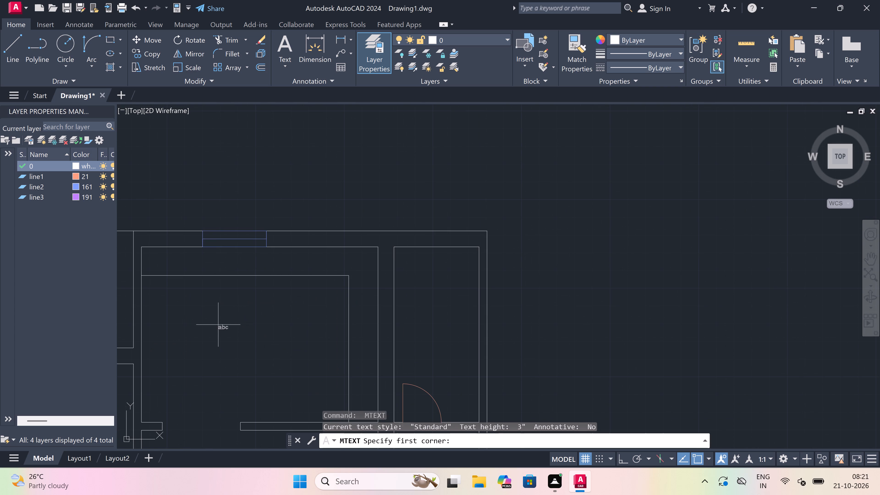
left_click(162, 306)
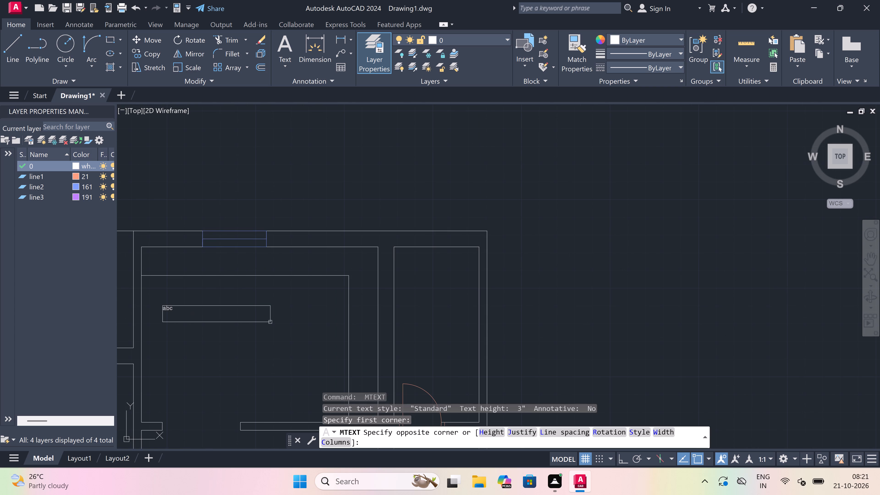
left_click(308, 328)
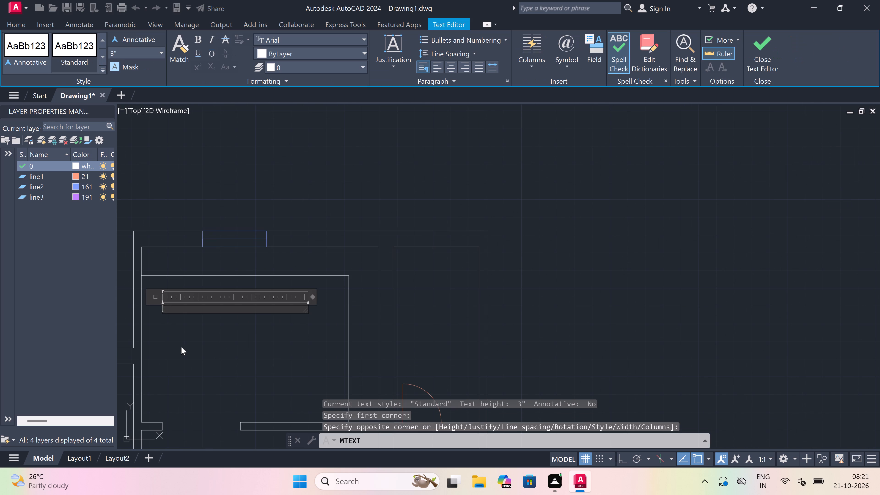
Write KITCHEN with 11'6"x8'3" on the second line and finish the label.
type("KITCHEN")
key("Return")
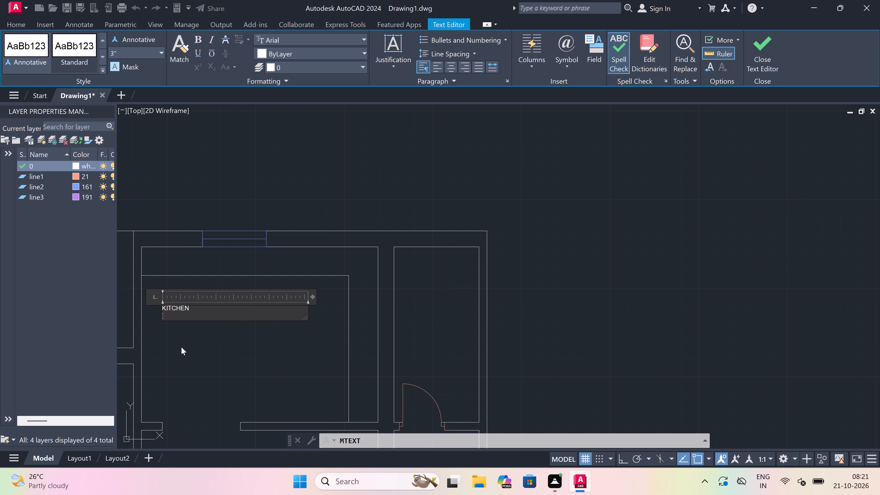
type("11'6")
key("x")
key("8")
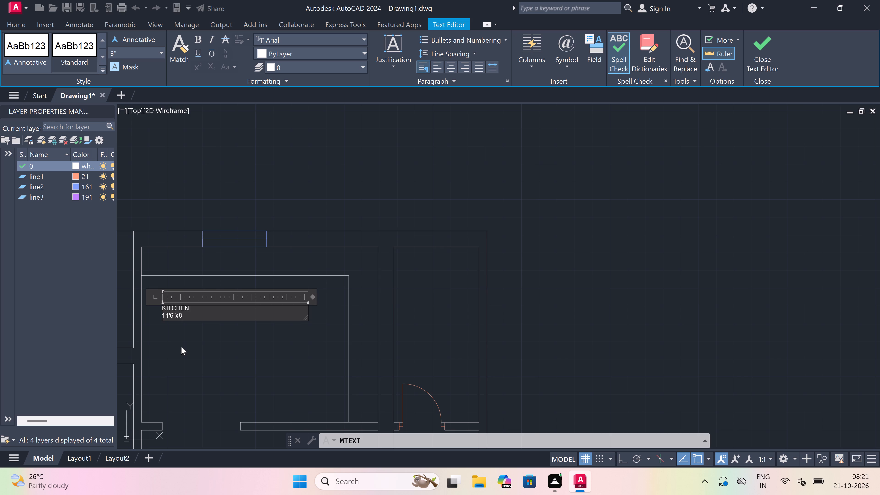
type("'3")
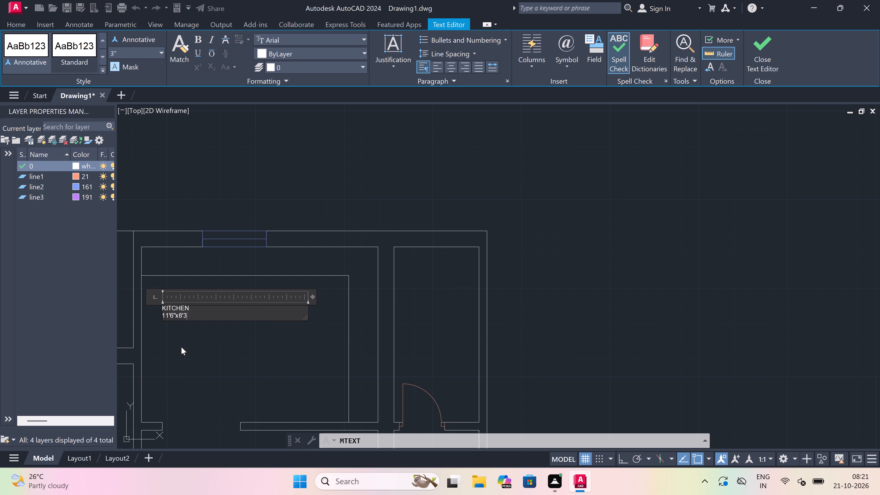
key("shift+quotedbl")
left_click(181, 348)
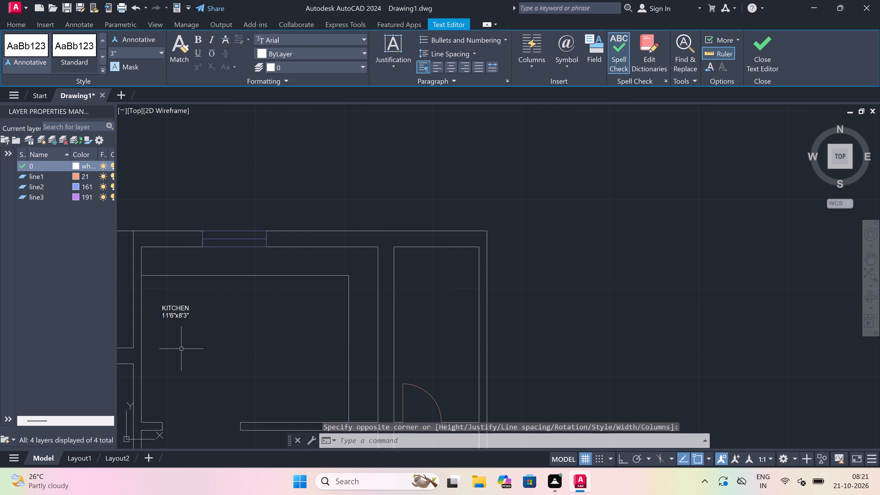
Place a multiline text box in the narrow room east of the kitchen, at the plan's northeast corner.
scroll(181, 349, "down", 1)
scroll(217, 324, "up", 1)
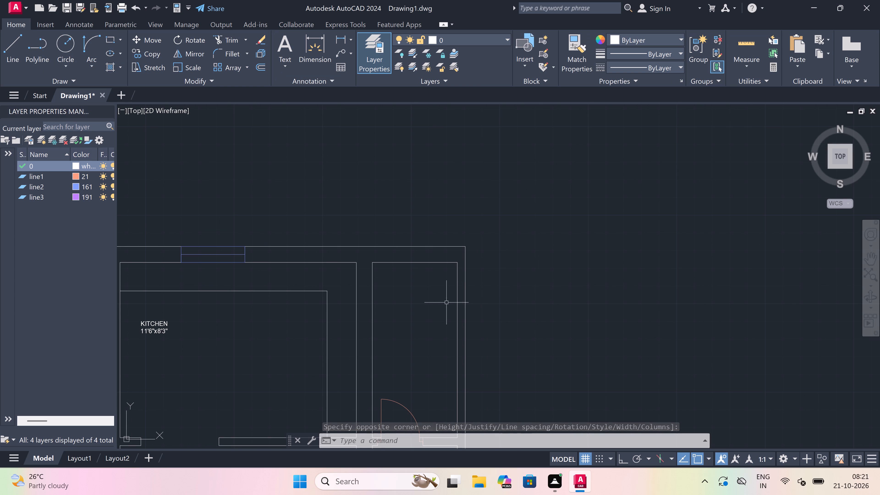
scroll(415, 303, "up", 1)
scroll(385, 302, "up", 1)
key("space")
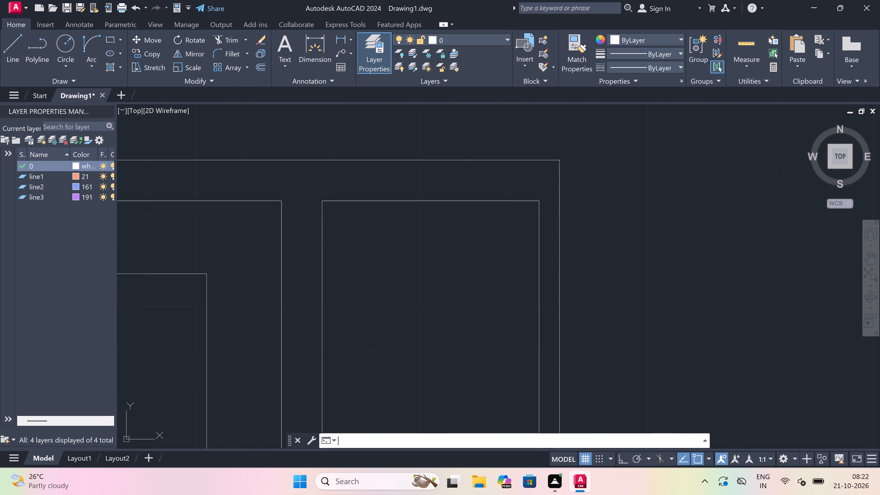
left_click(334, 297)
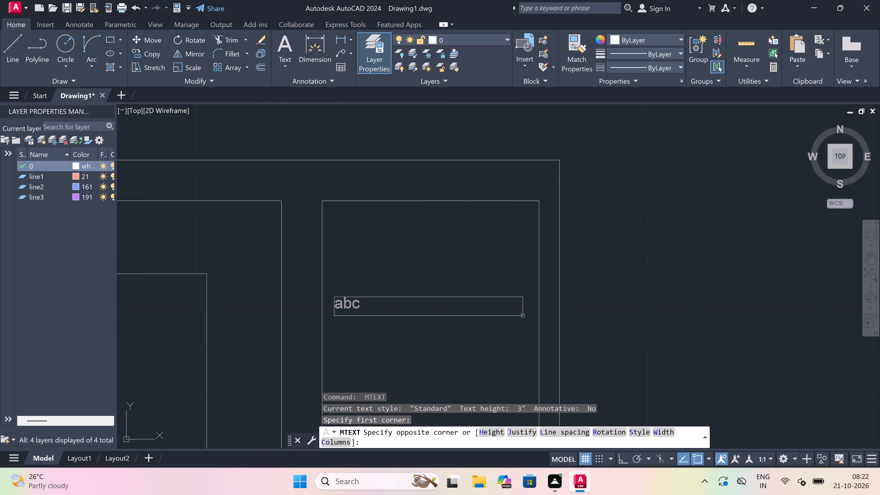
left_click(539, 321)
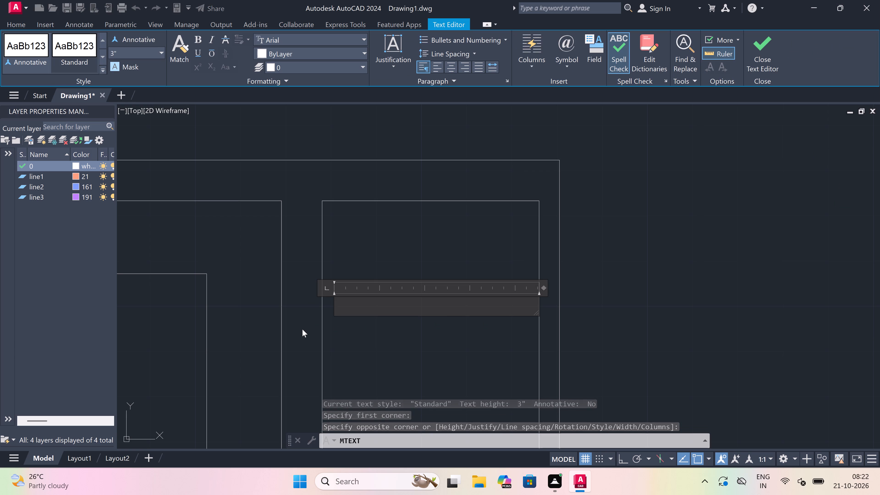
Write SERVICE with 4'0"x8'3" on the second line and finish the label.
type("SERVICE")
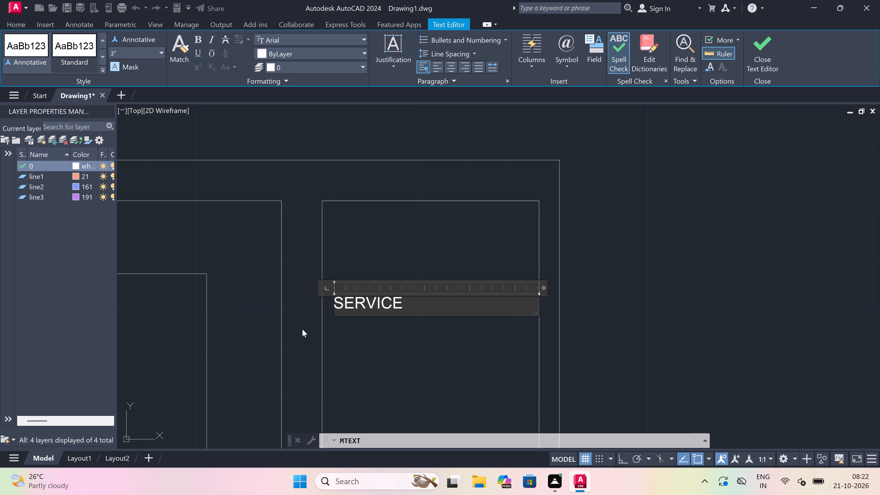
key("Return")
key("4")
type("'0")
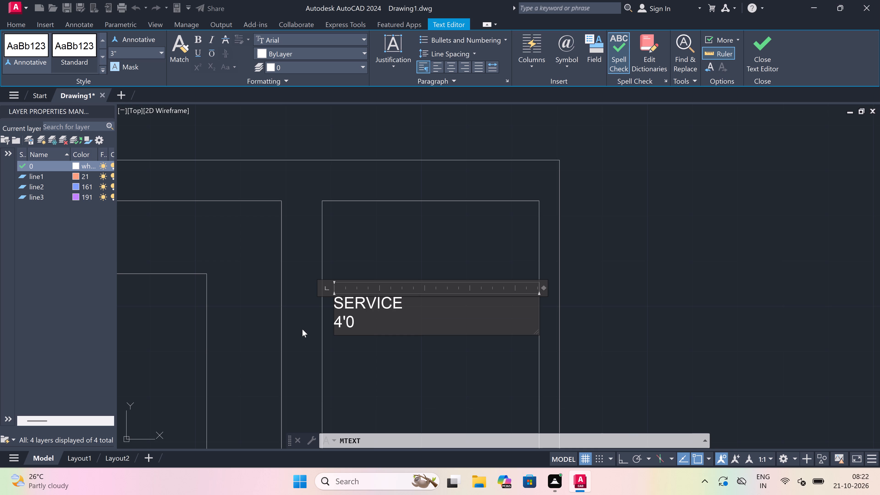
type("\"x")
key("8")
key("apostrophe")
key("3")
key("shift+quotedbl")
left_click(393, 352)
Place a multiline text box in the narrow space directly south of the service room, beside the sliding opening.
scroll(392, 352, "down", 5)
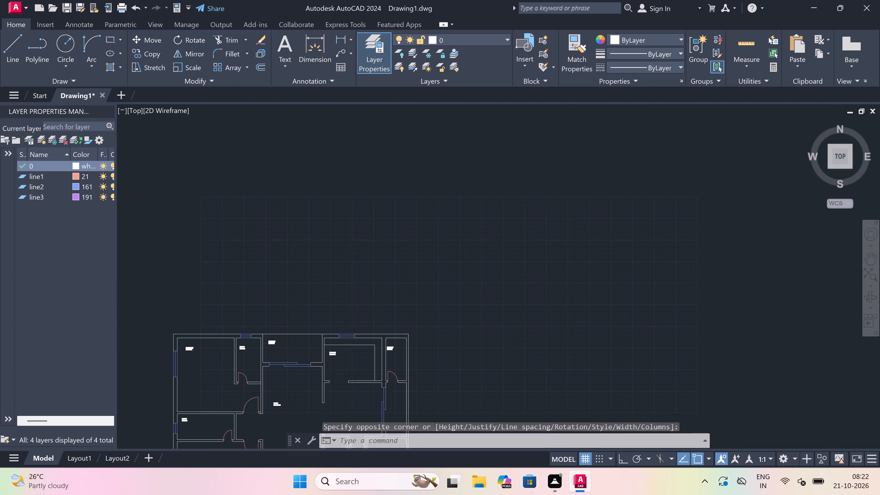
scroll(392, 352, "down", 1)
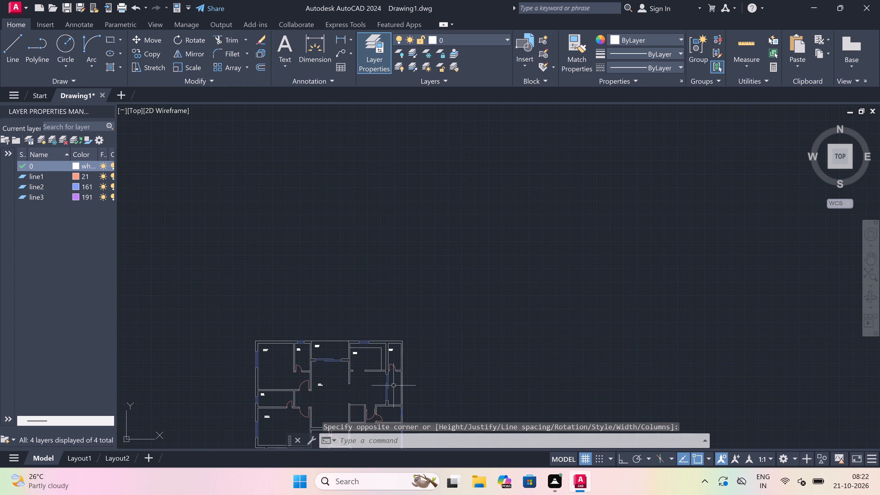
scroll(393, 385, "up", 6)
key("space")
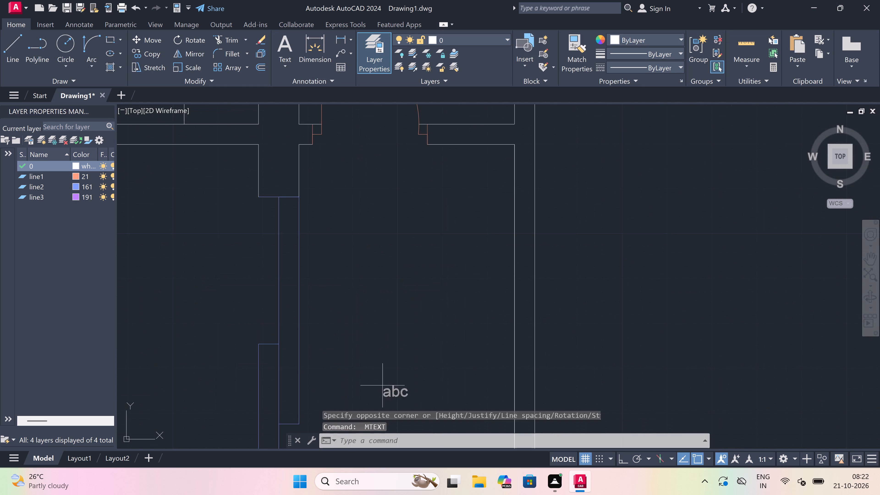
left_click_drag(309, 261, 311, 262)
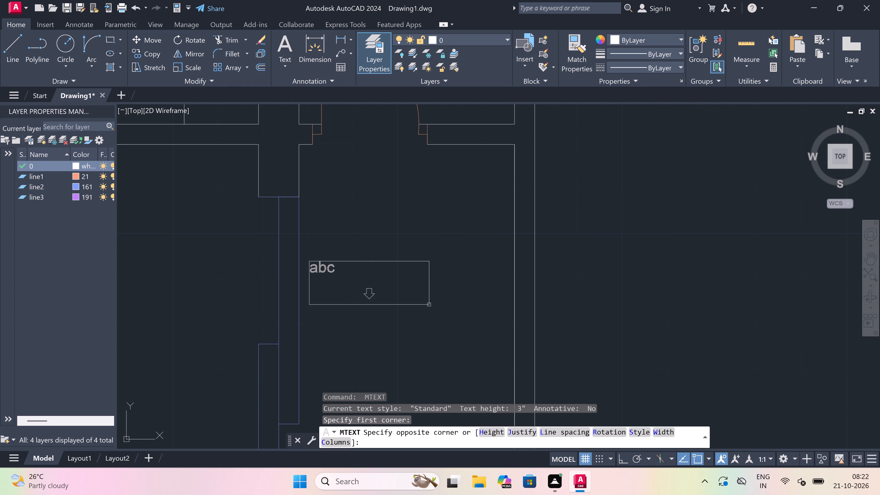
left_click(491, 297)
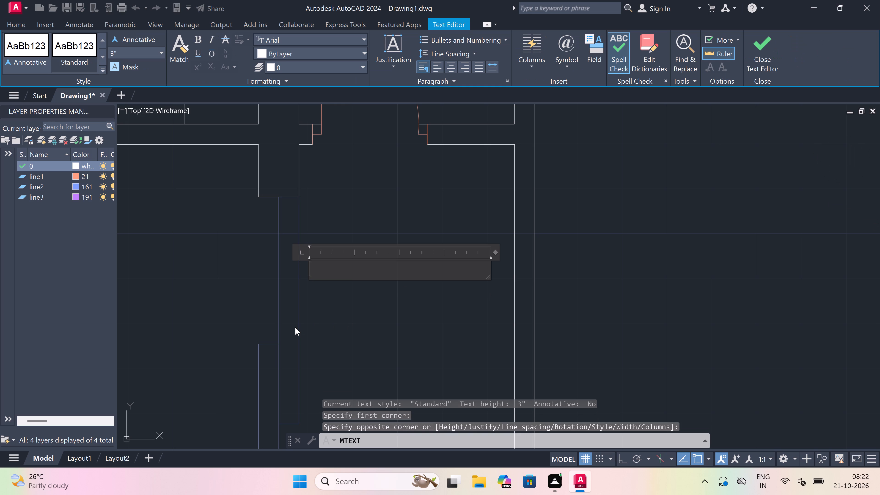
Write BALCONY with 4'4.5"x10'0" on the second line and finish the label.
type("BALCONI")
key("BackSpace")
key("y")
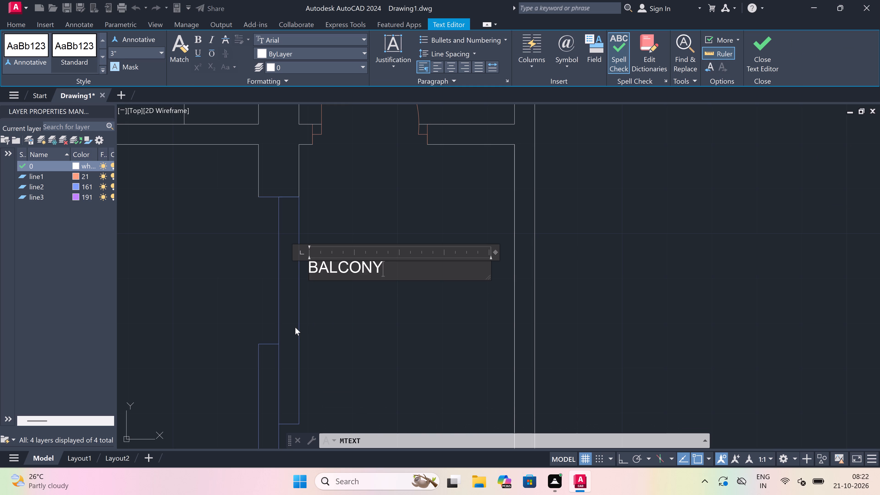
key("Return")
key("4")
type("'4")
key("period")
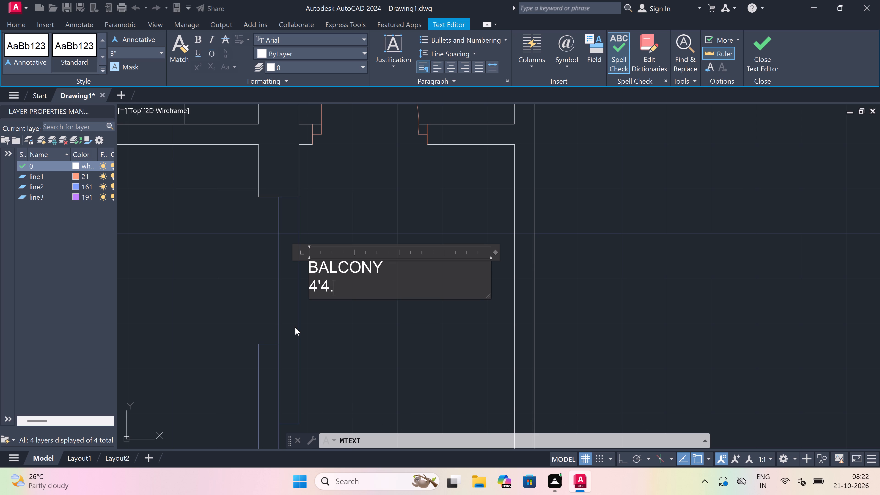
key("5")
key("x")
type("10")
key("apostrophe")
type("0\"")
left_click(379, 352)
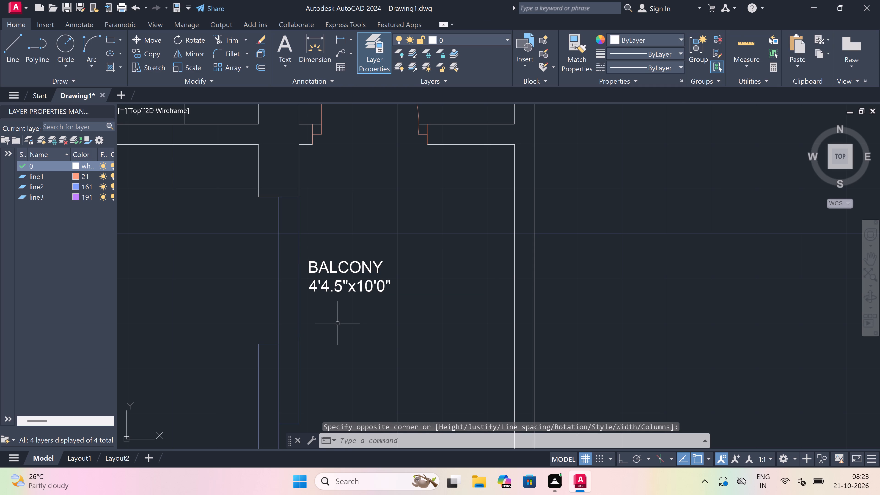
Place a multiline text box in the open room south of the kitchen, west of the newly labelled balcony.
scroll(327, 309, "down", 5)
scroll(282, 313, "up", 2)
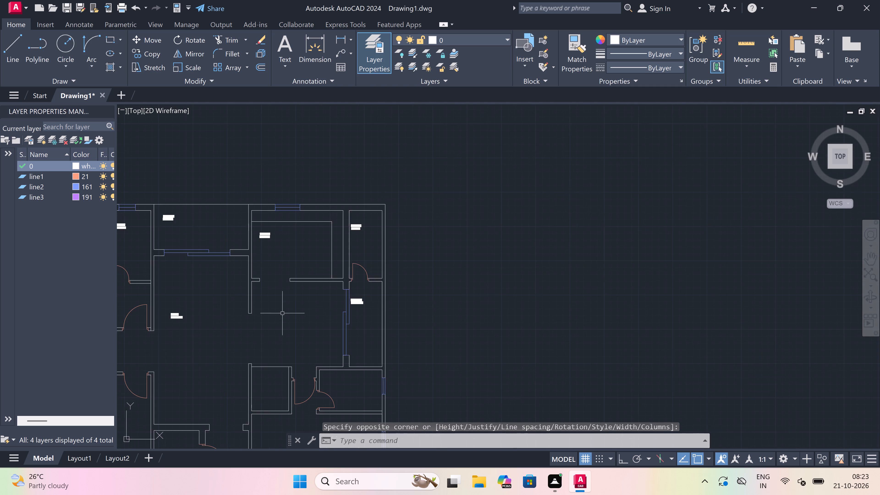
scroll(282, 313, "up", 1)
key("space")
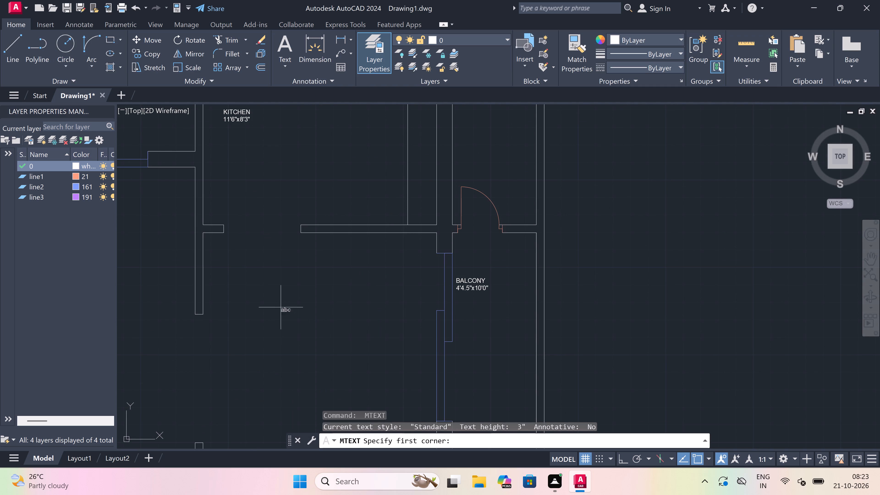
left_click(256, 282)
left_click(377, 300)
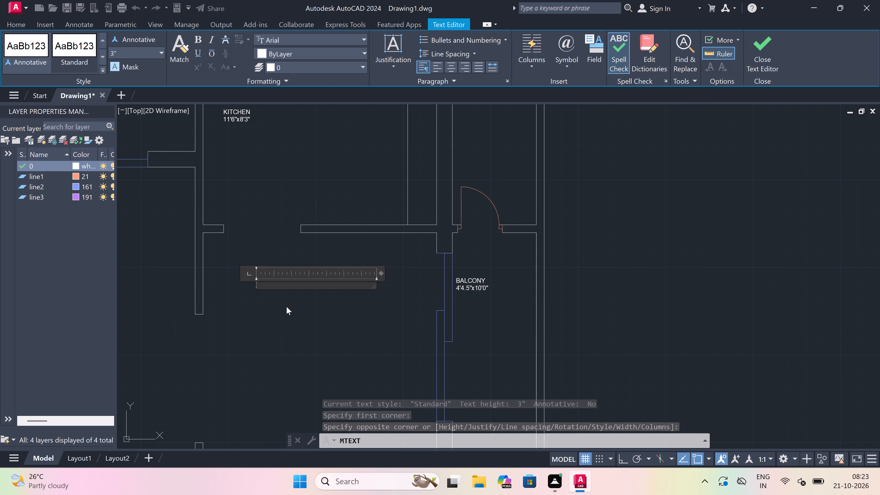
Write DINING with 11'6"x10'0" on the second line and finish the label.
type("DININ")
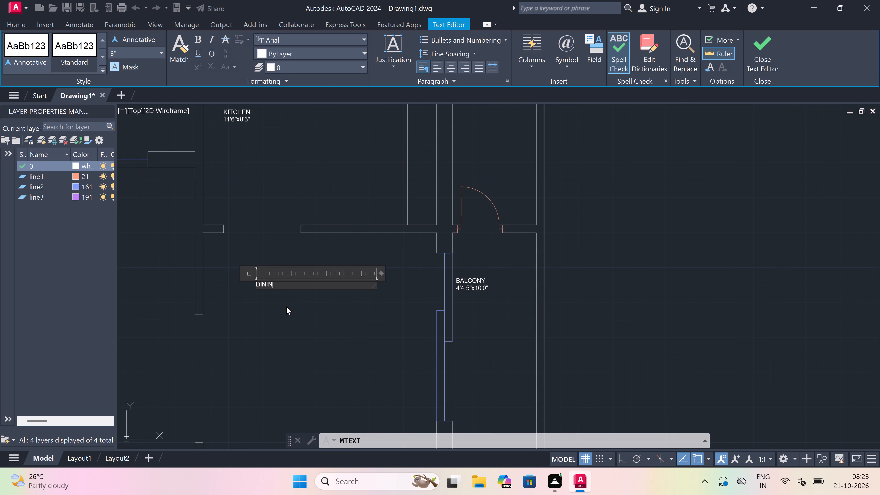
key("g")
key("Return")
type("11'6")
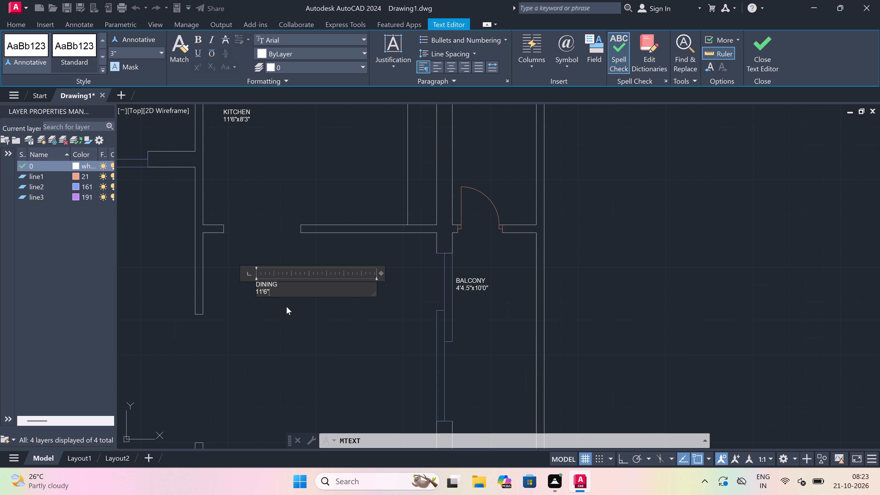
type("10")
type("'0\"")
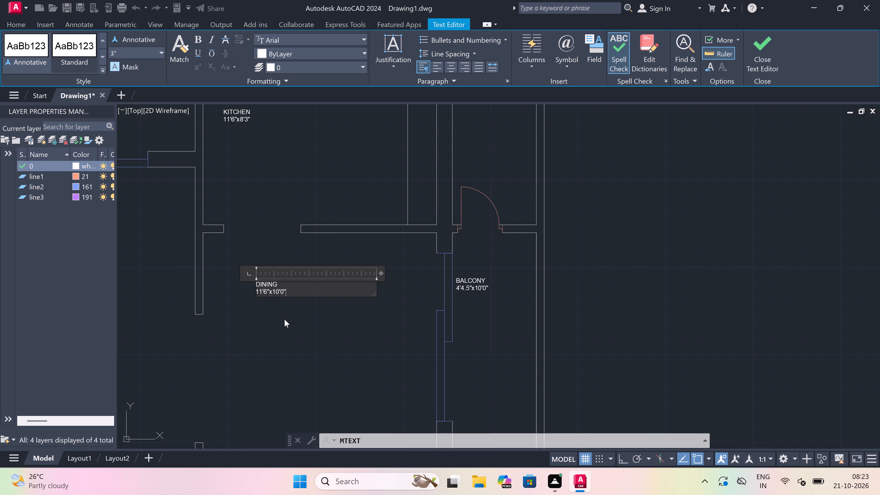
left_click(284, 319)
Place a multiline text box in the small enclosed room south of the dining area, west of the double-door passage.
scroll(284, 319, "down", 9)
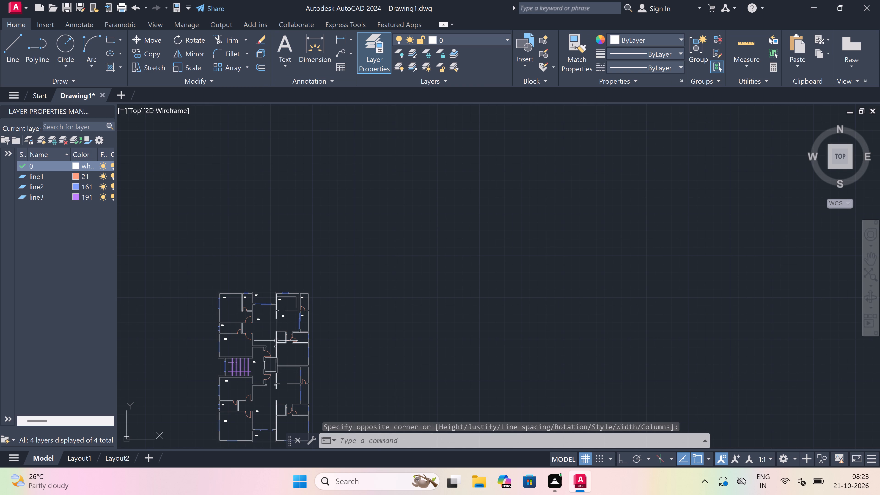
scroll(278, 341, "up", 1)
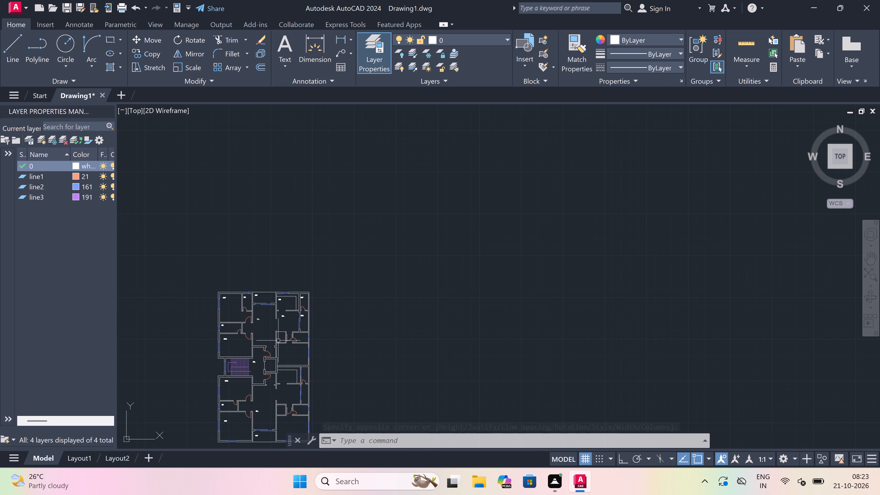
scroll(278, 341, "up", 6)
key("space")
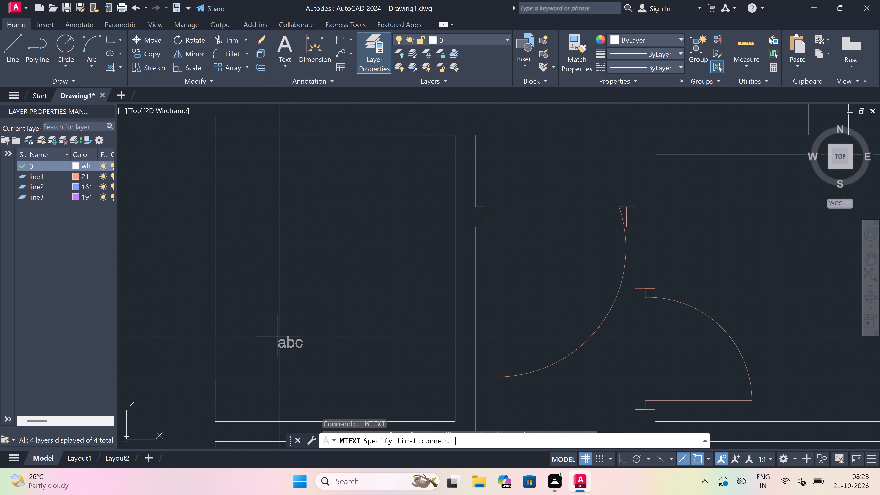
left_click(250, 252)
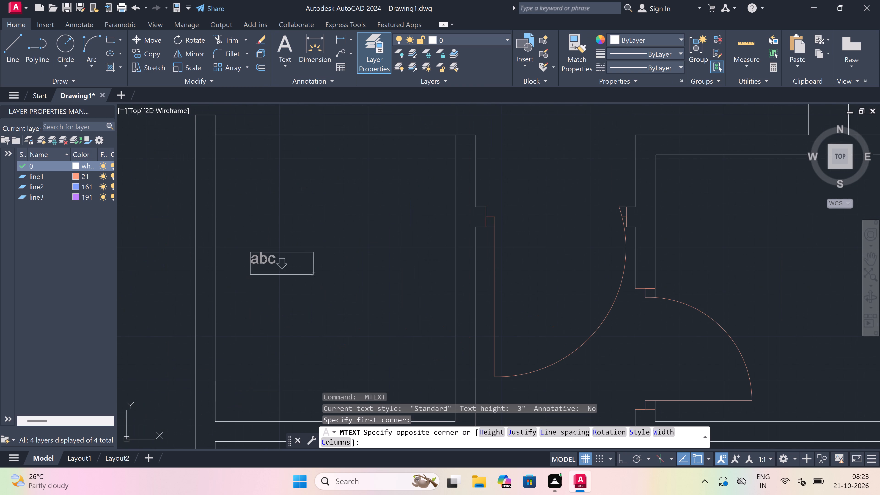
left_click(395, 283)
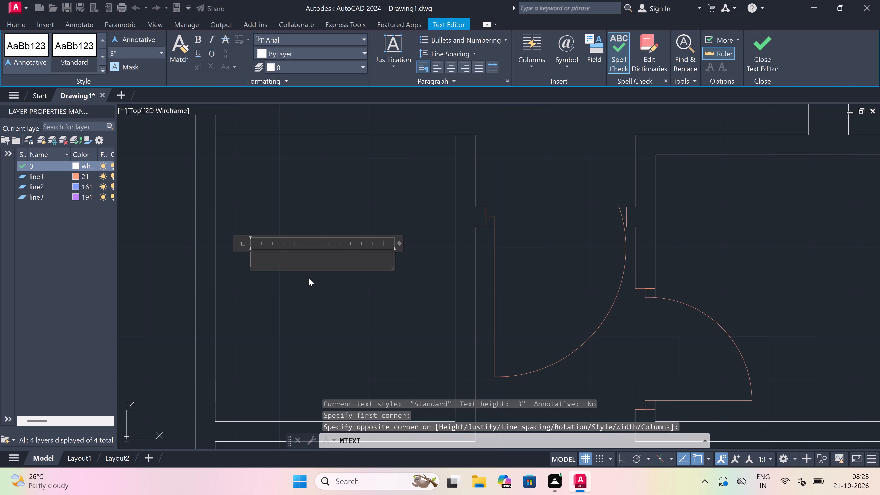
Write PUJA with 4'6"x5'0" on the second line and finish the label.
type("PO")
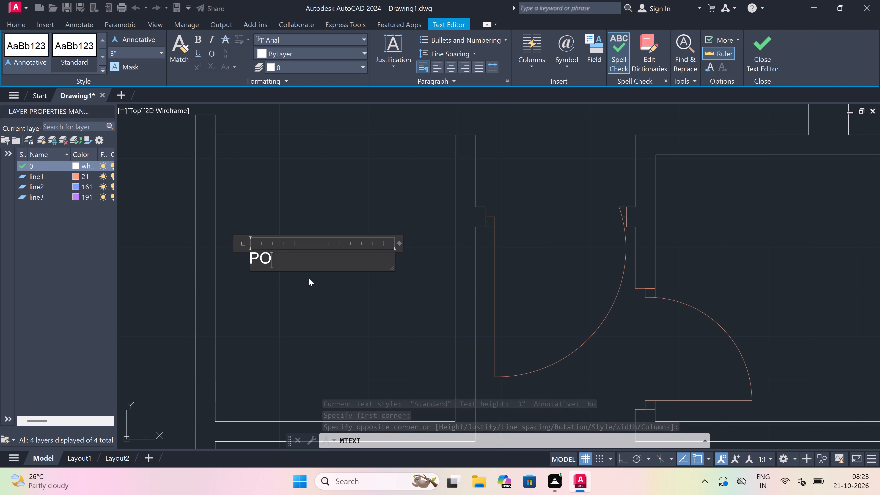
key("BackSpace")
type("UJA")
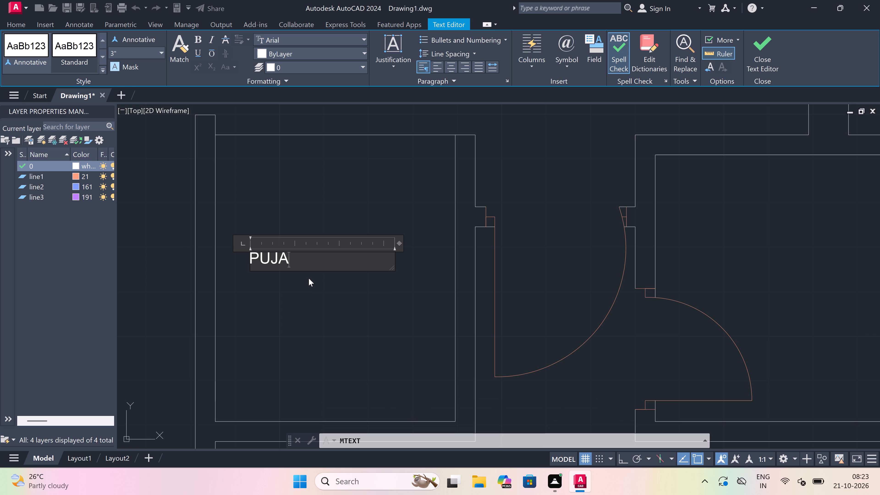
key("Return")
key("4")
key("apostrophe")
key("6")
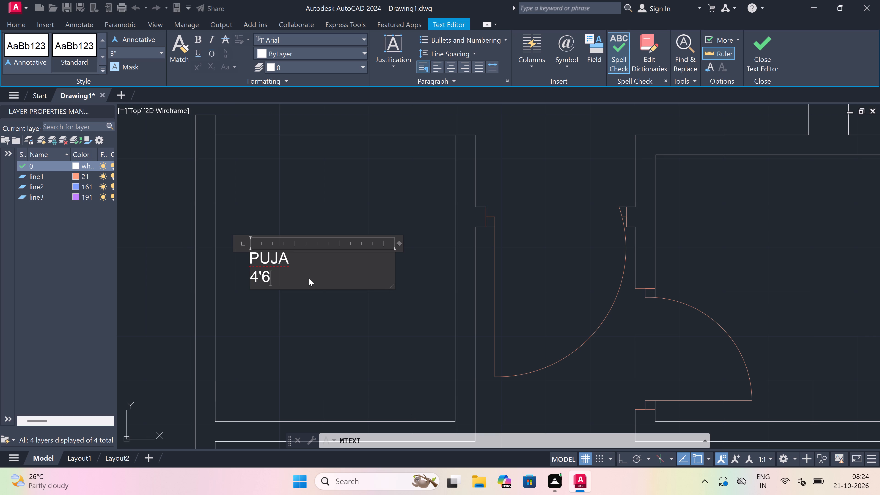
key("shift+quotedbl")
key("x")
key("5")
type("'0")
key("shift+quotedbl")
triple_click(290, 316)
scroll(289, 317, "down", 5)
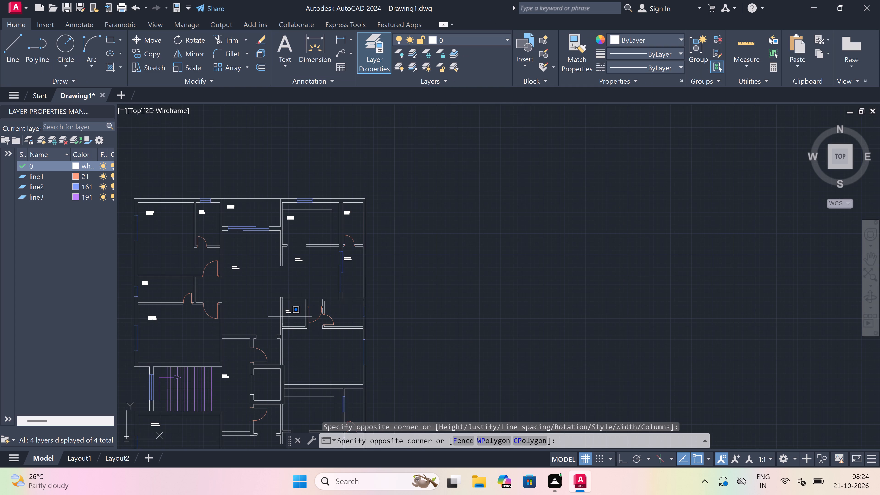
scroll(297, 316, "up", 3)
left_click(297, 316)
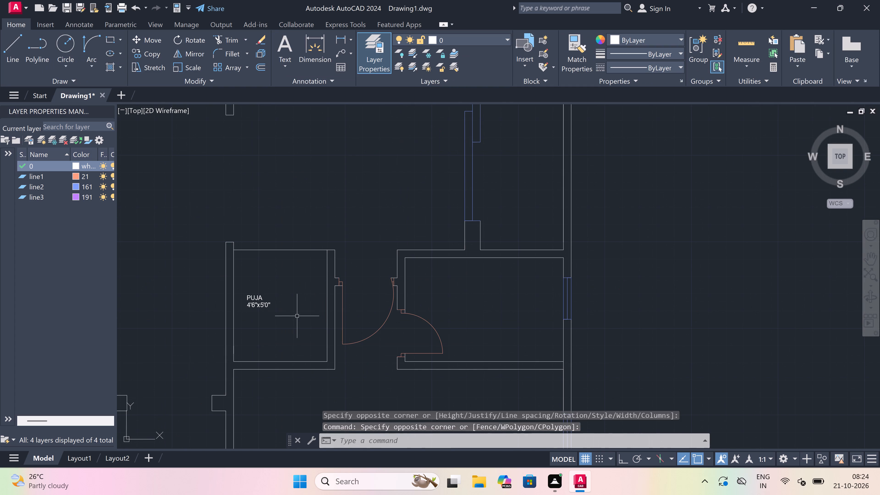
Place a multiline text box in the small room east of the puja room, directly south of the balcony.
scroll(297, 316, "down", 5)
scroll(299, 316, "up", 3)
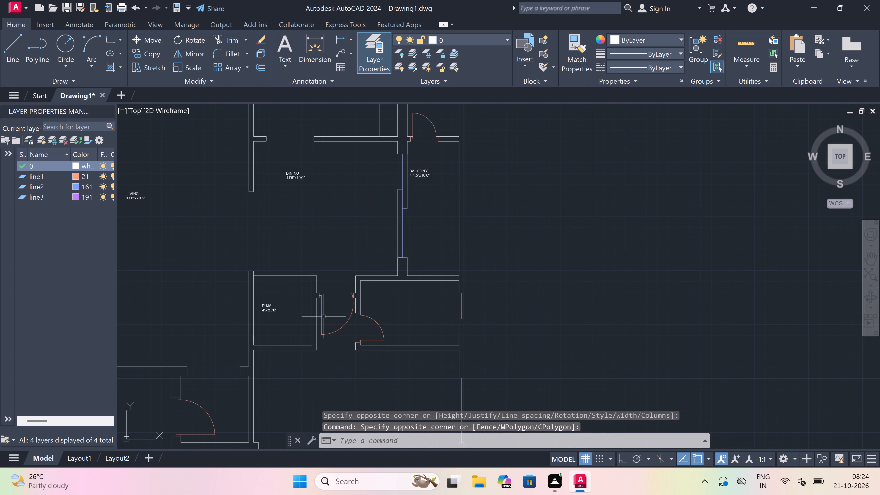
scroll(383, 304, "up", 3)
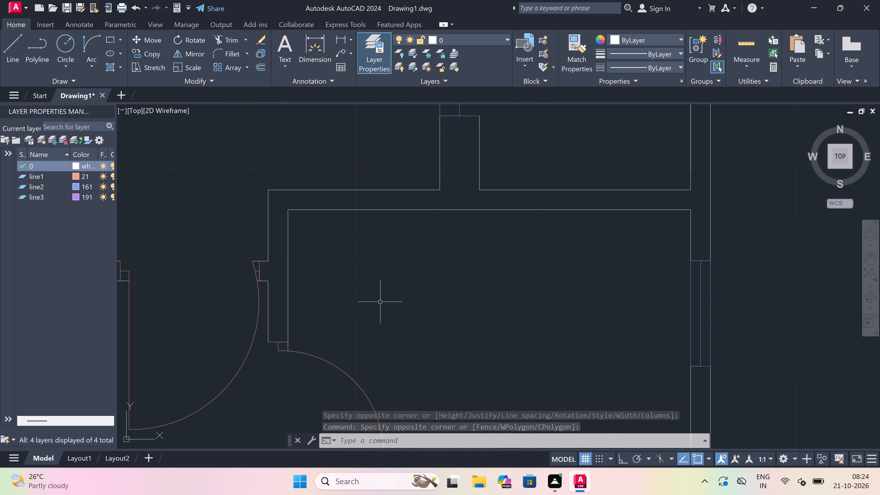
key("space")
left_click(357, 264)
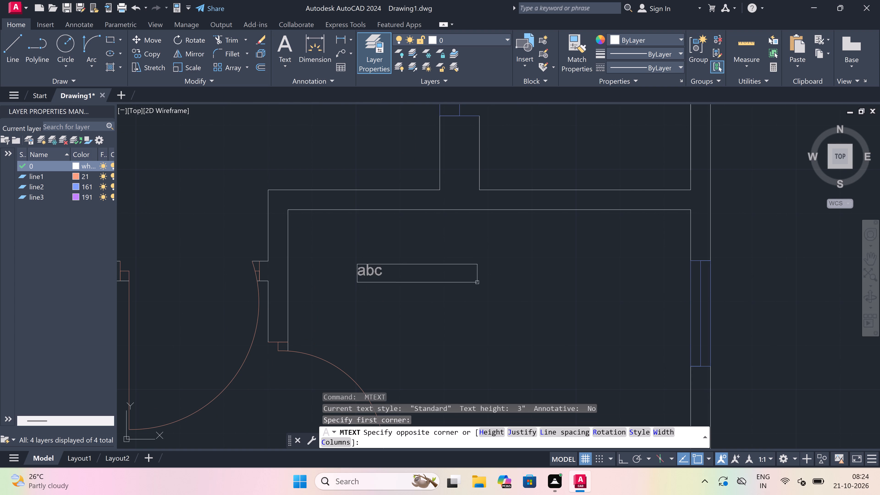
left_click(602, 299)
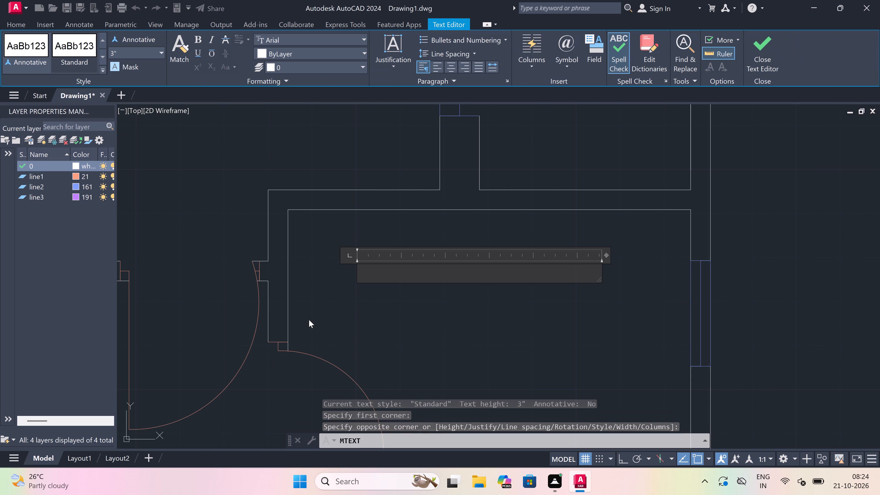
Write TOILET with 77.5"x5'0" on the second line and finish the label.
type("TOIK")
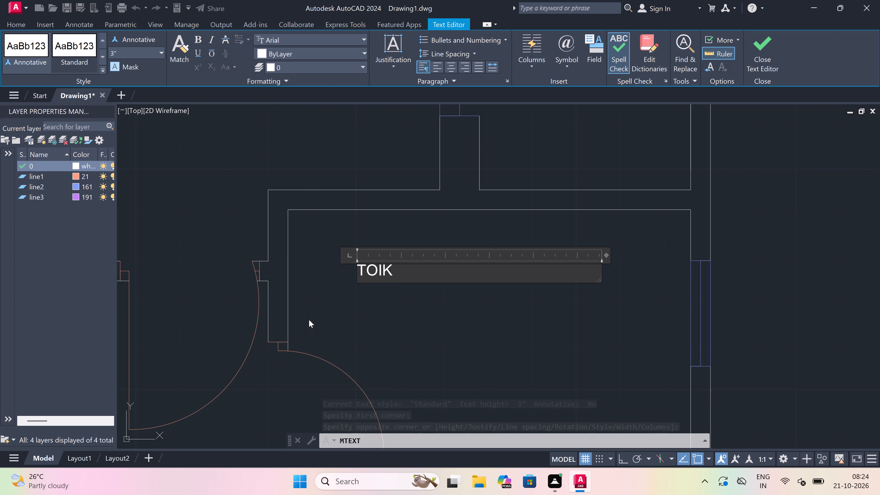
key("BackSpace")
type("LE")
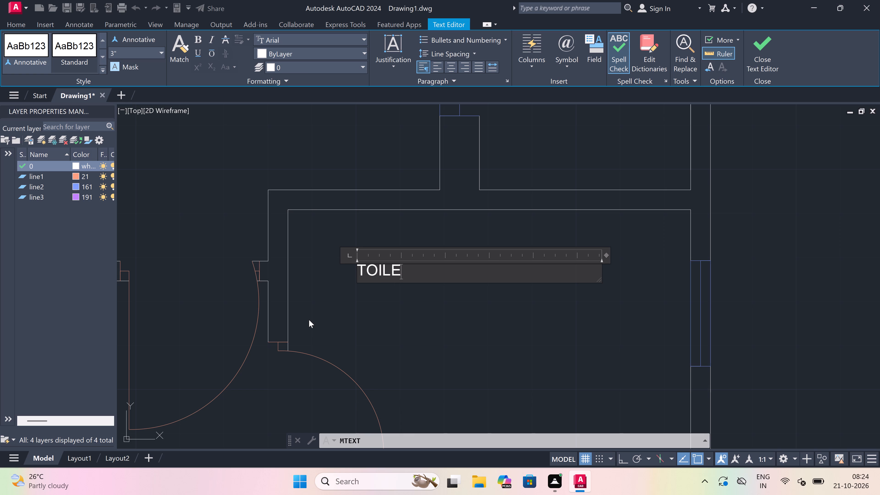
key("t")
key("Return")
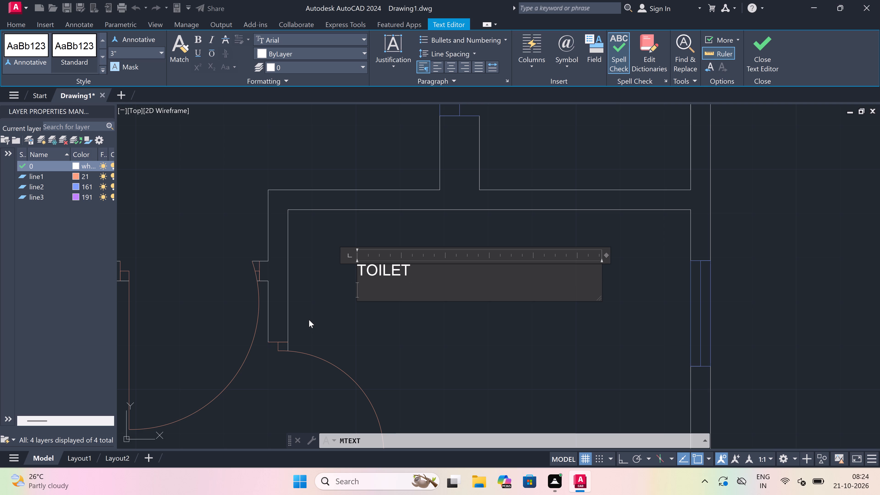
type("77")
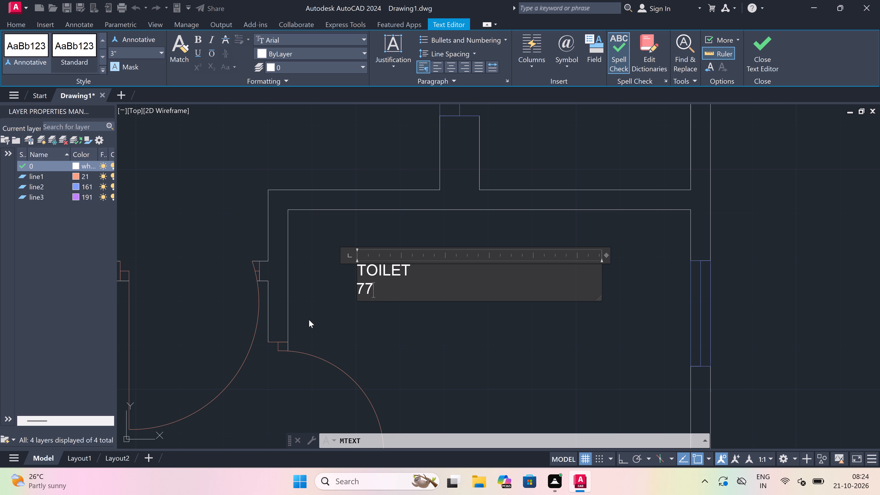
key("period")
key("5")
key("x")
key("5")
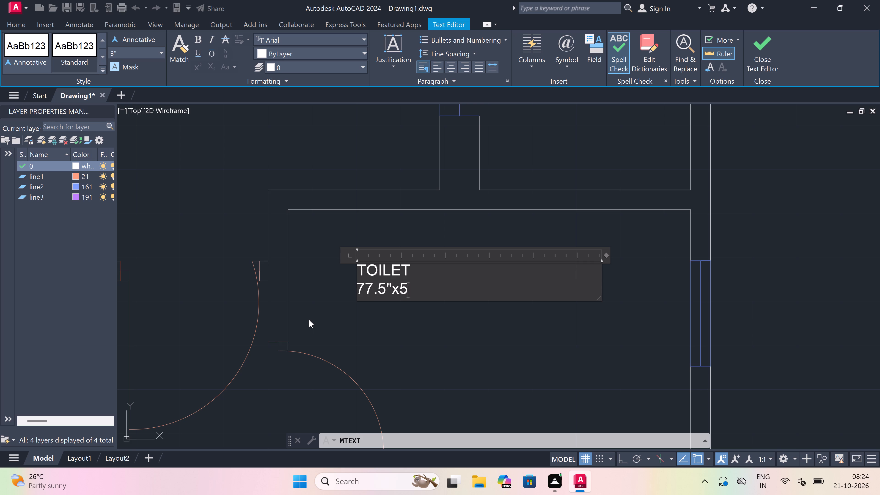
key("apostrophe")
type("0\"")
left_click(308, 320)
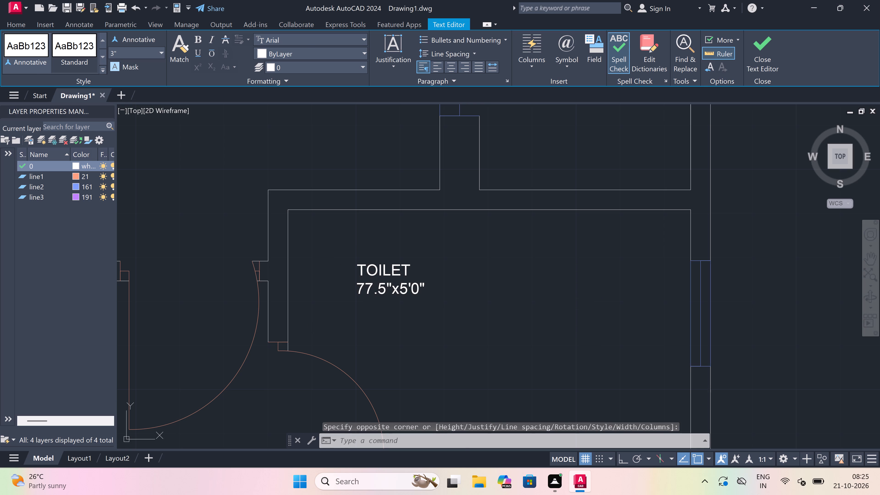
scroll(308, 320, "down", 8)
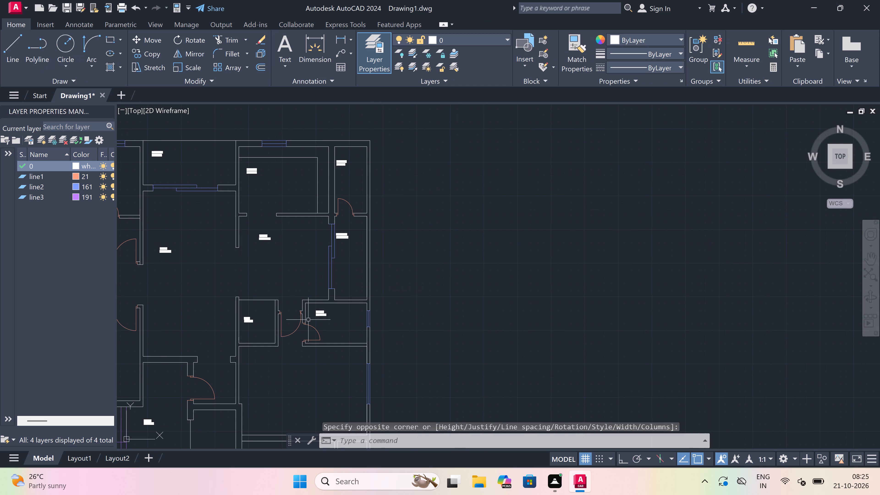
scroll(308, 316, "down", 2)
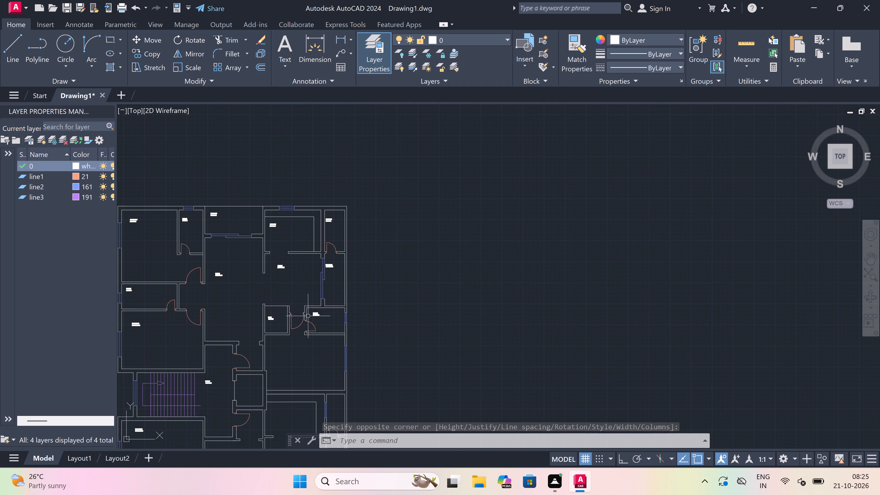
Place a multiline text box in the large room directly south of the puja room and the adjoining toilet.
scroll(301, 333, "up", 4)
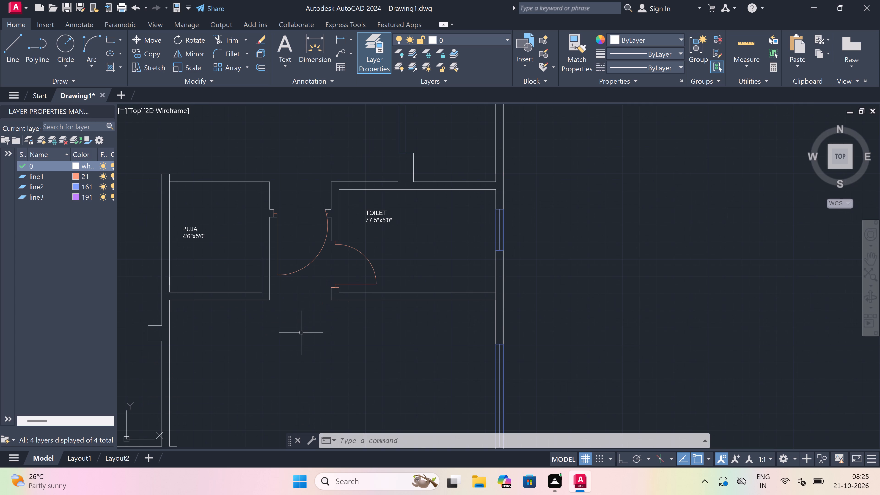
key("space")
left_click(294, 338)
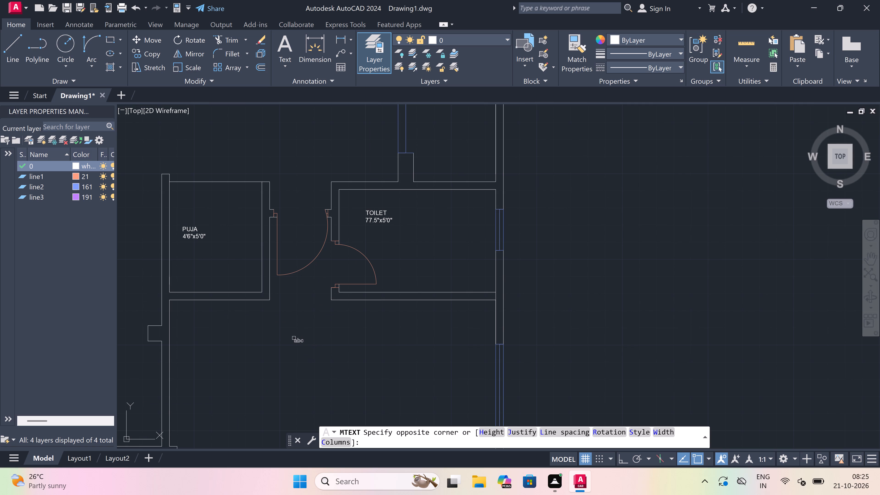
left_click(440, 366)
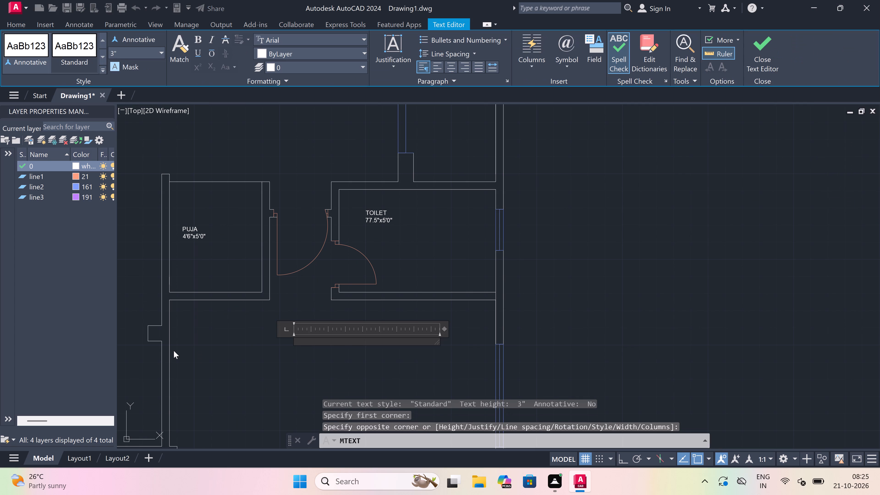
Write BEDROOM with 15'10'5"x11'0" on the second line and finish the label.
type("BEDROOM")
key("Return")
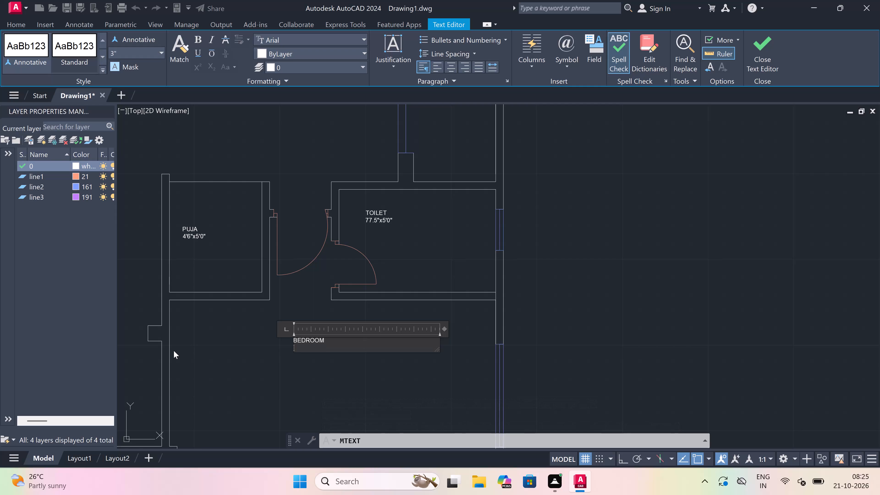
type("15")
key("apostrophe")
type("10")
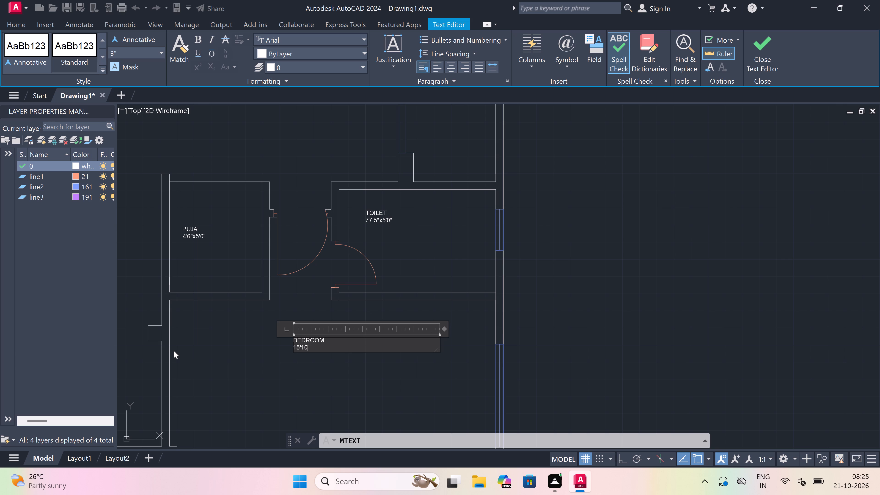
key("apostrophe")
key("5")
key("shift+quotedbl")
type("x11")
type("'0")
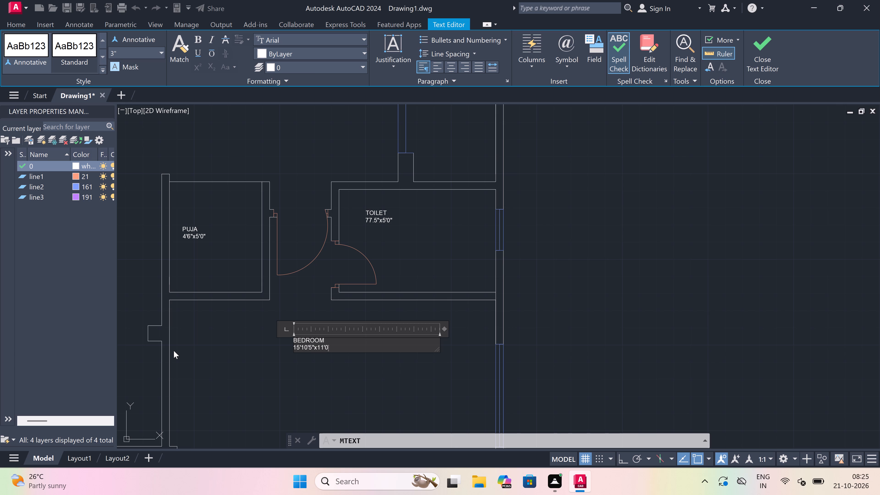
key("shift+quotedbl")
left_click(173, 351)
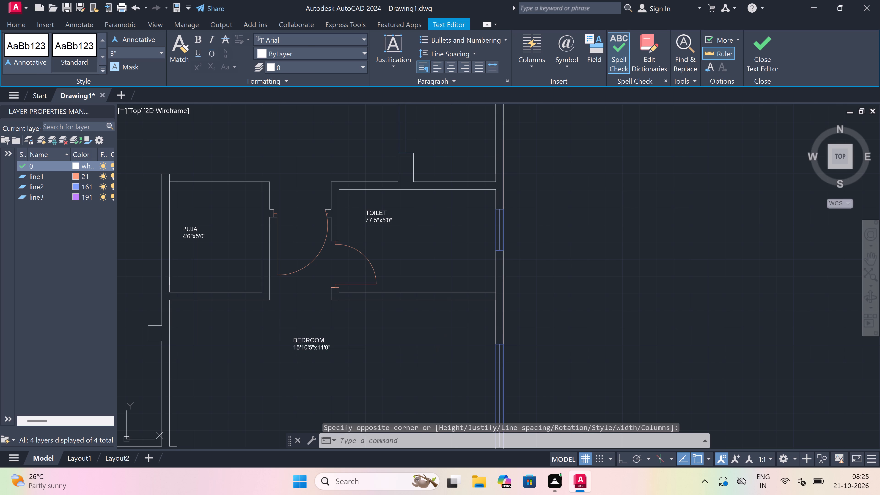
Place a multiline text box in the small entrance space west of the bedroom, south of the living room.
scroll(173, 351, "down", 5)
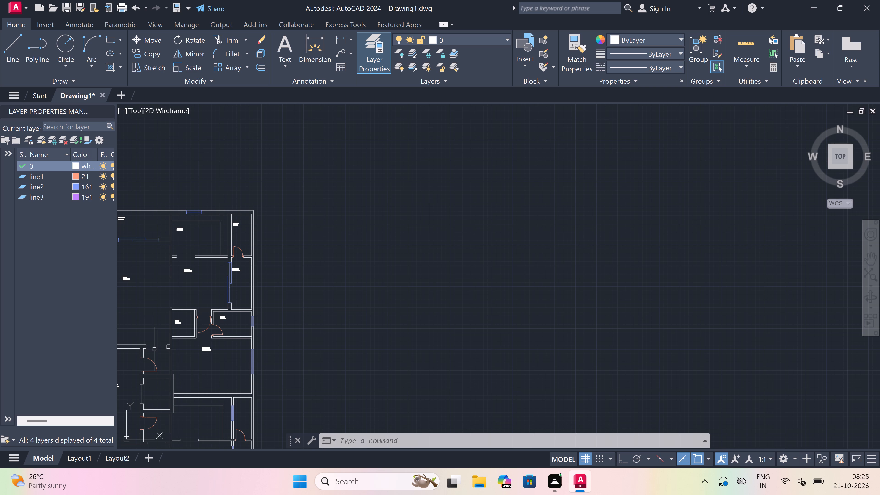
scroll(154, 349, "up", 7)
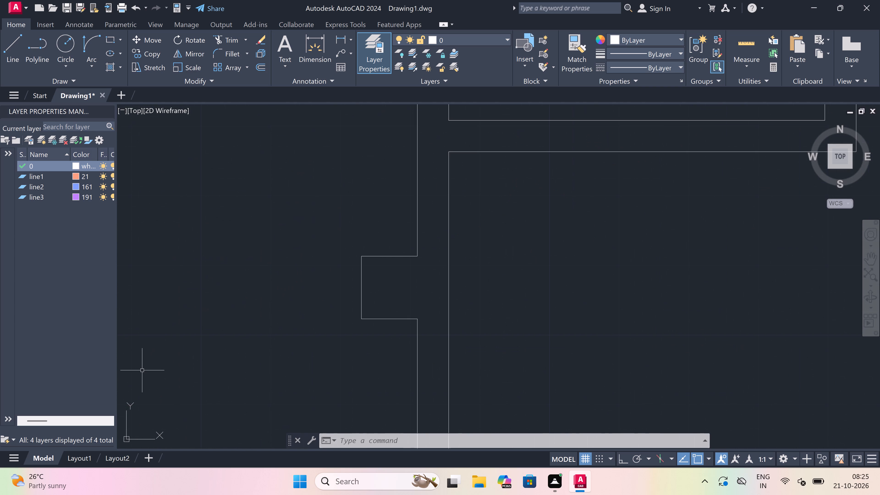
key("space")
left_click(157, 358)
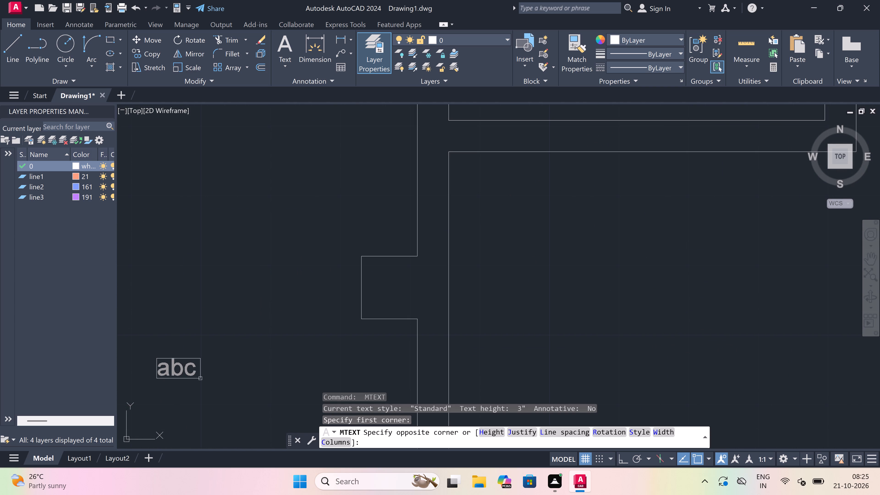
left_click(305, 398)
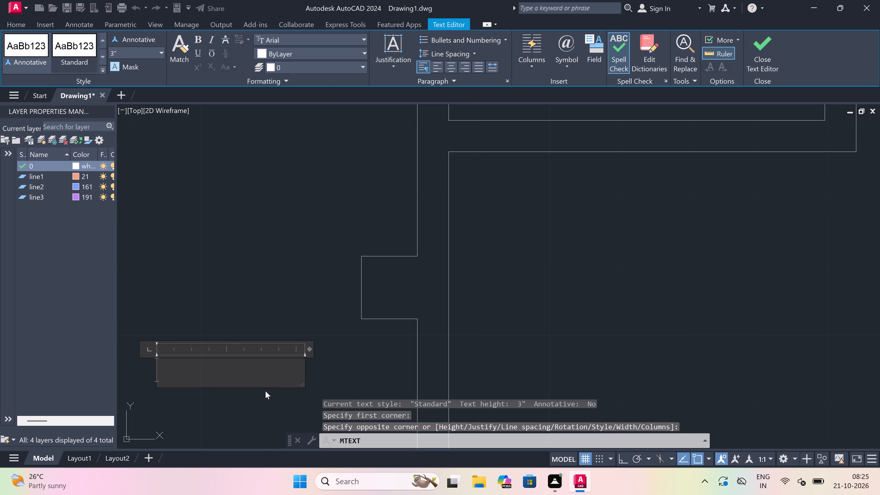
Write FOYER with 5'3"x5'1.5" on the second line and finish the label.
key("f")
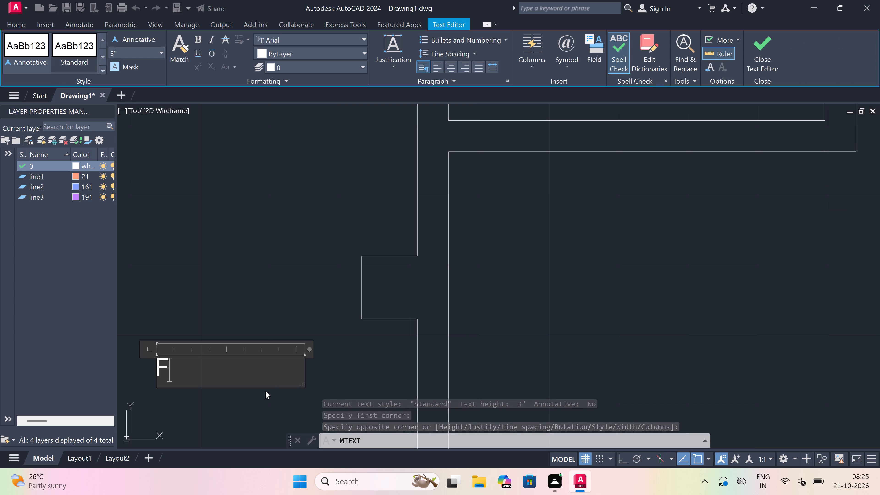
type("OY")
type("ER")
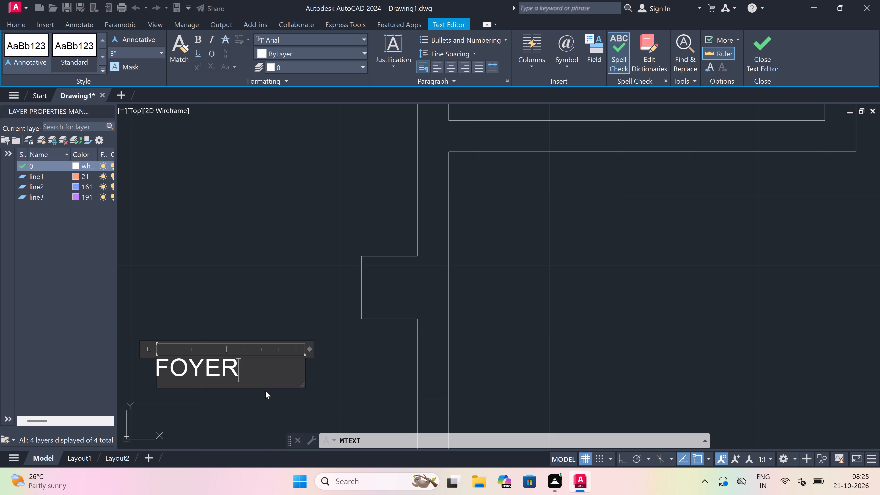
key("Return")
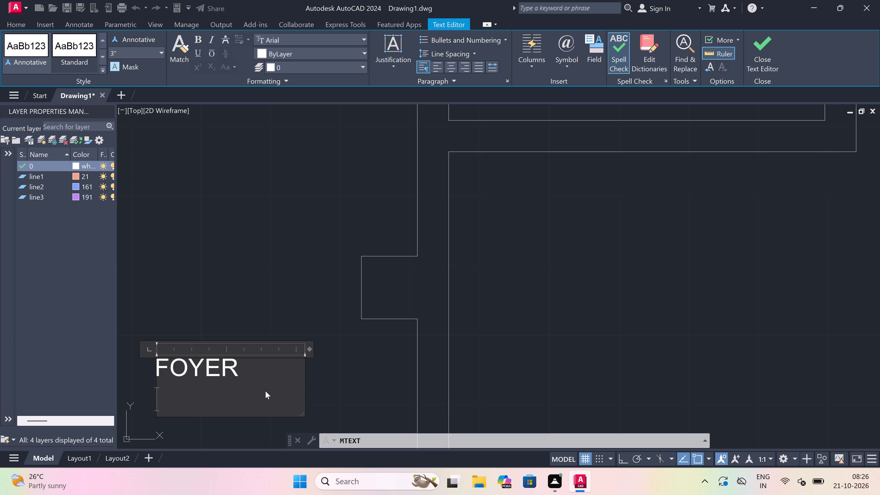
key("5")
key("apostrophe")
key("3")
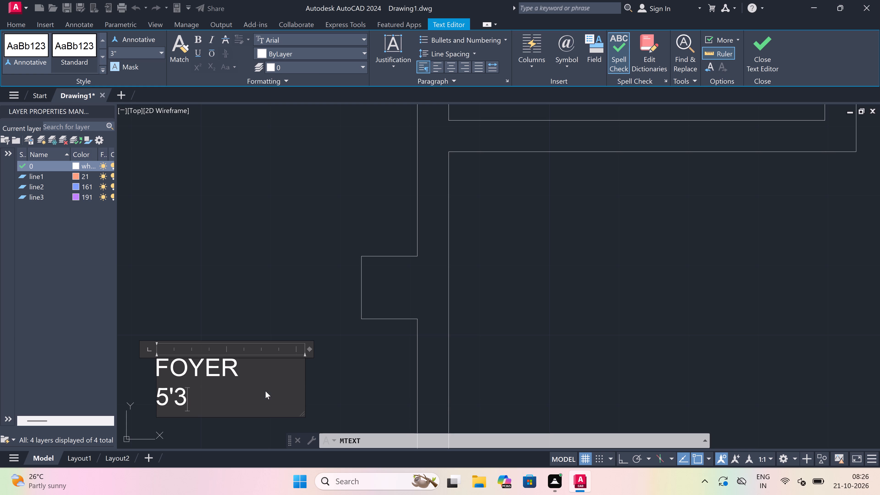
type("\"x")
type("5'")
key("1")
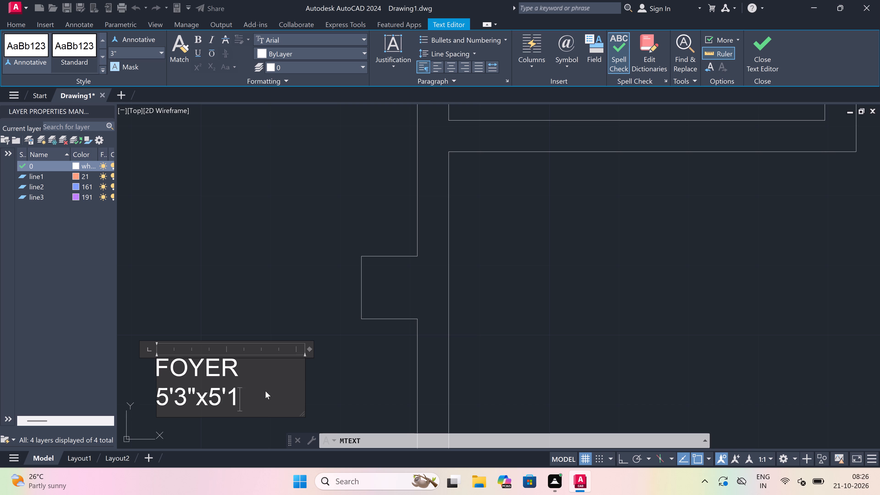
type(".5\"")
left_click(268, 305)
Place a multiline text box in the small enclosed shaft directly south of the foyer, east of the lobby.
scroll(268, 305, "down", 5)
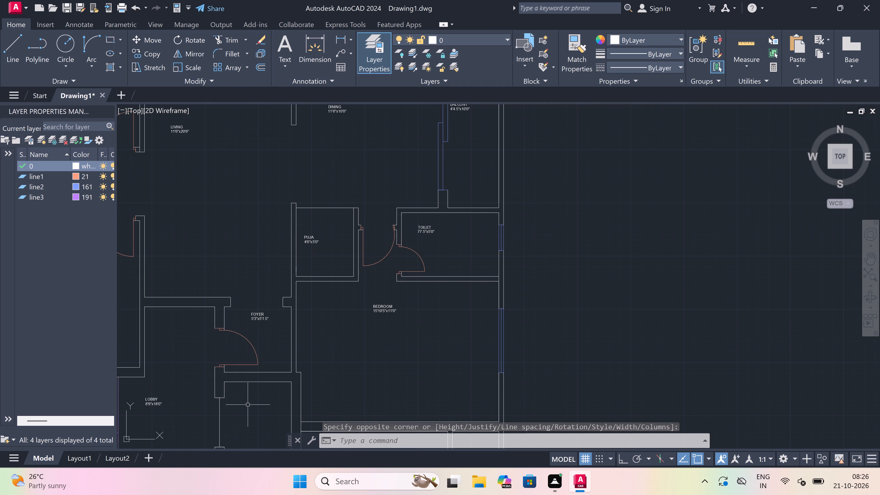
scroll(248, 405, "up", 1)
key("space")
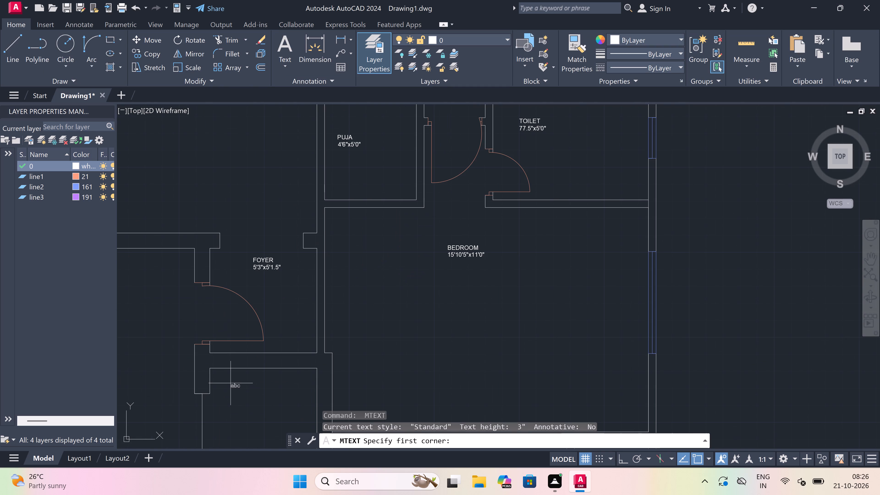
left_click(227, 383)
left_click(280, 399)
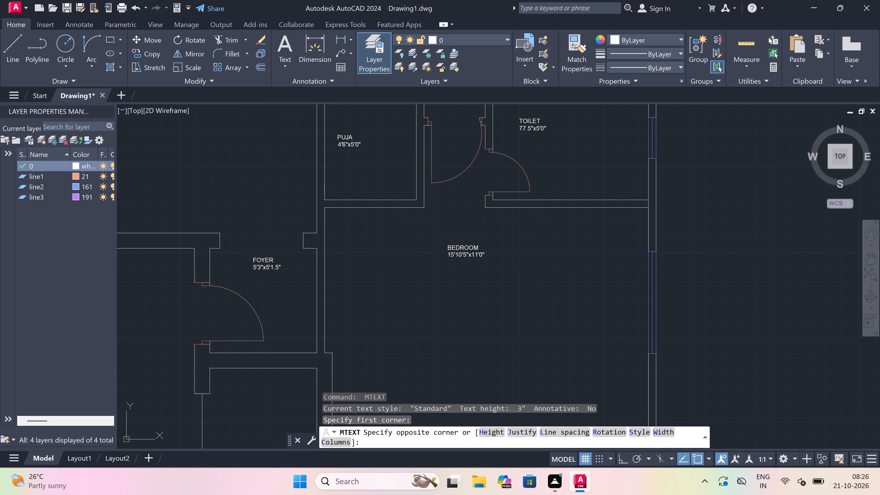
Write LIFT with 5'3"x6'3" on the second line and finish the label.
type("LI")
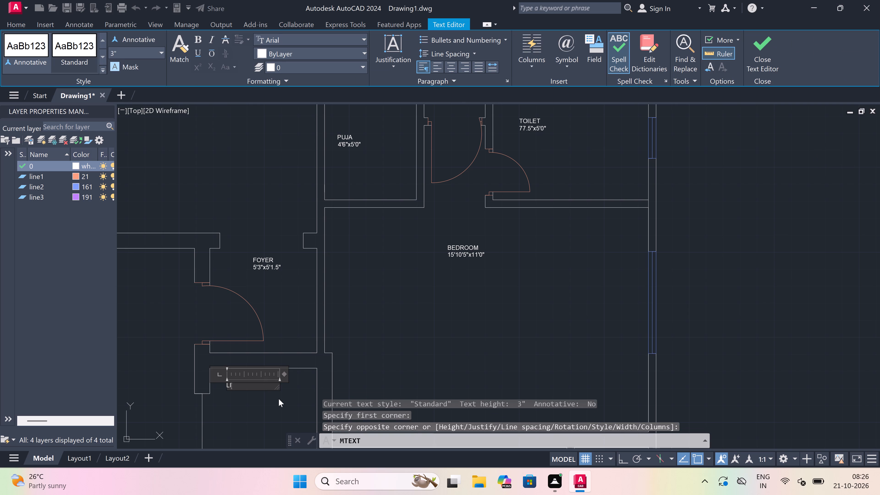
type("FT")
key("Return")
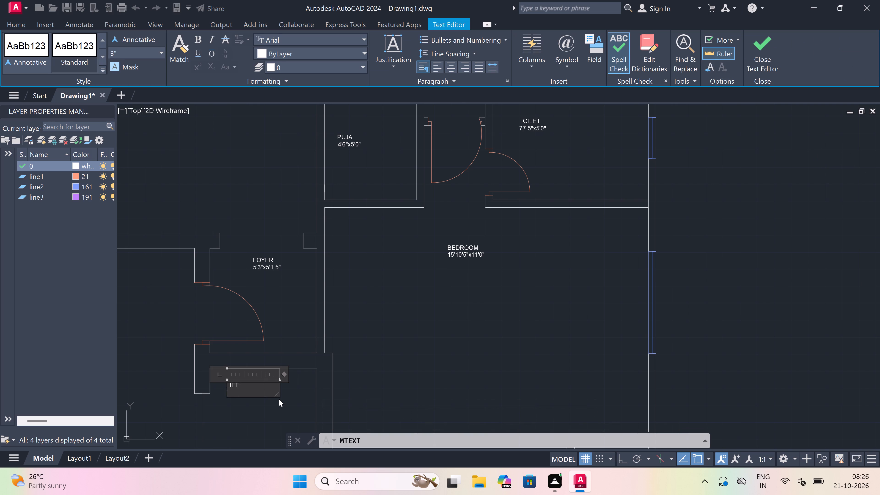
key("5")
key("apostrophe")
key("3")
key("x")
key("6")
key("apostrophe")
key("3")
key("shift+quotedbl")
left_click(251, 410)
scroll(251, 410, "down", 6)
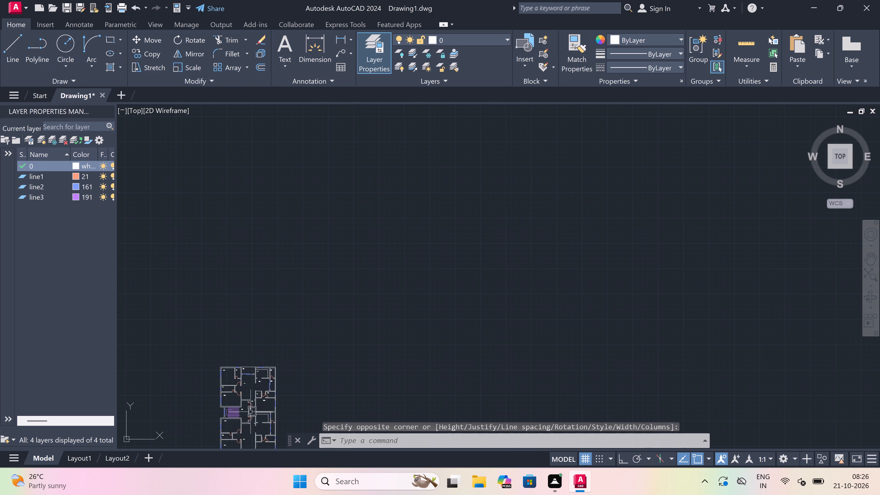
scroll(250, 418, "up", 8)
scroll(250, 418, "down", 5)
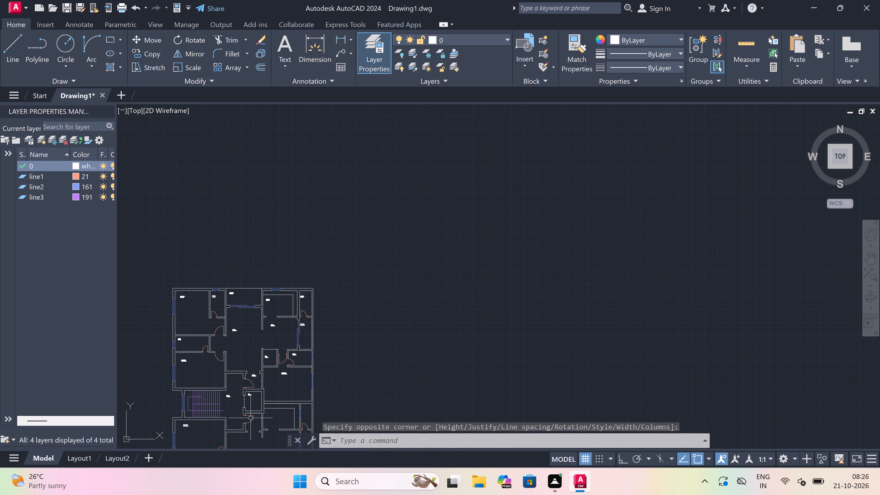
Place a multiline text box in the small entrance space directly south of the lift, below its door swing.
scroll(249, 432, "up", 5)
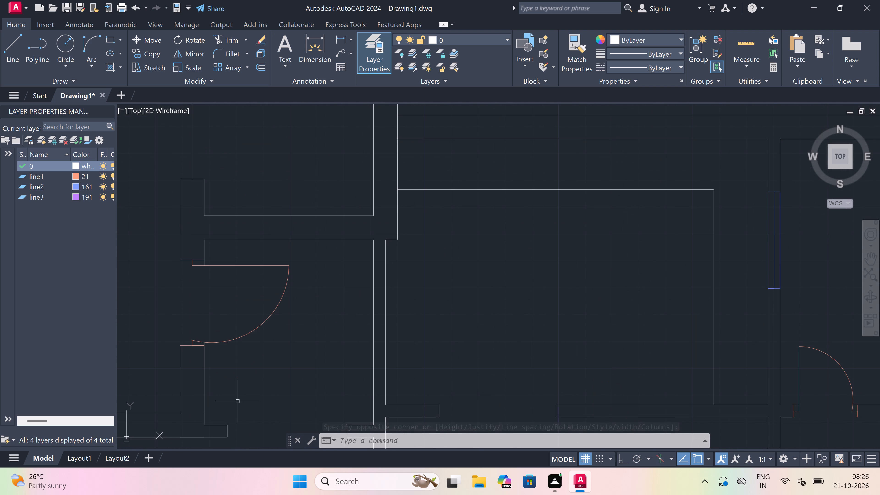
key("space")
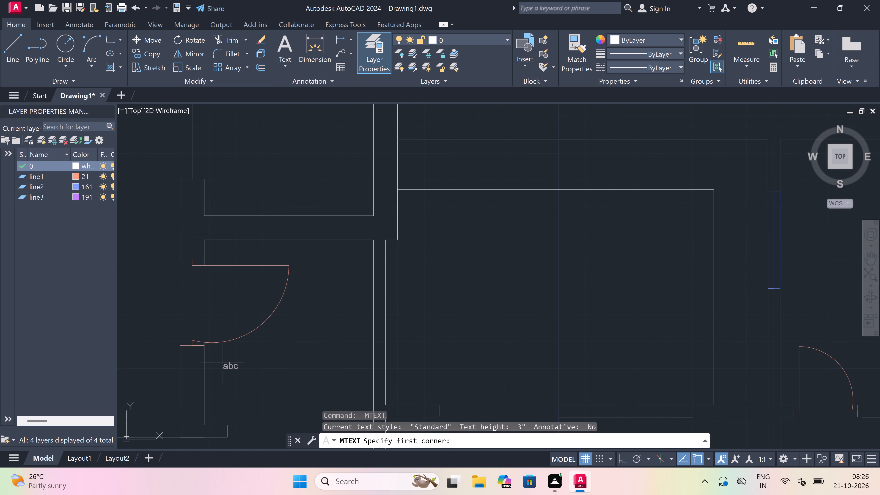
left_click(223, 362)
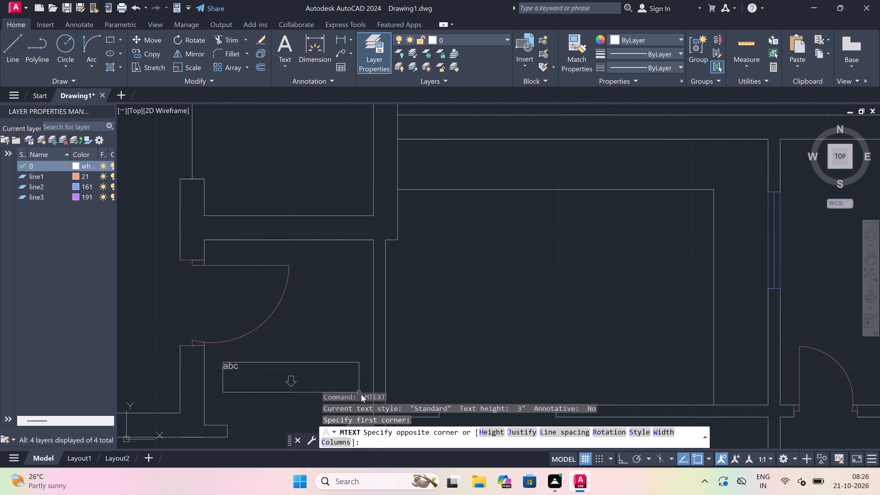
left_click(454, 387)
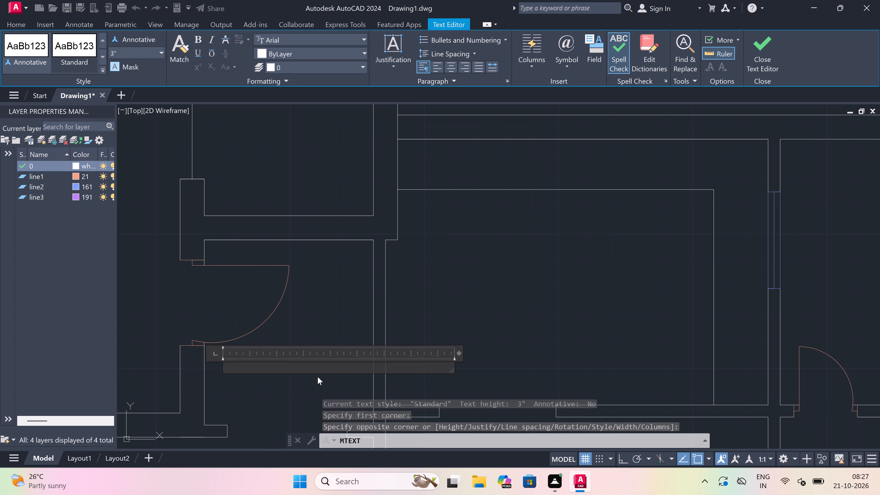
Write FOYER with 5'3"x5'4.5" on the second line and finish the label.
key("f")
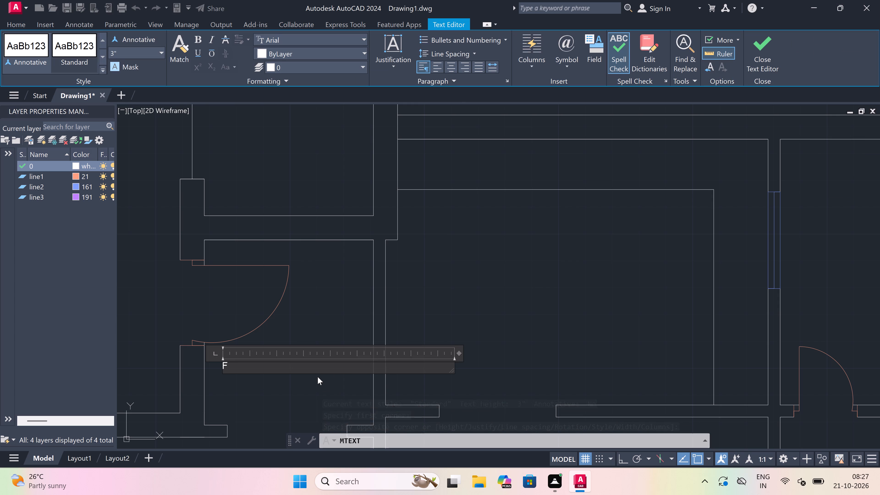
key("o")
type("YER")
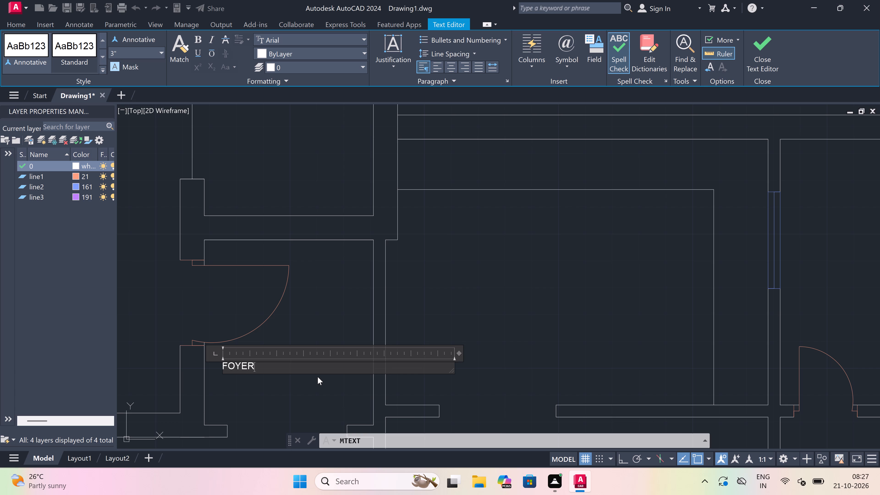
key("Return")
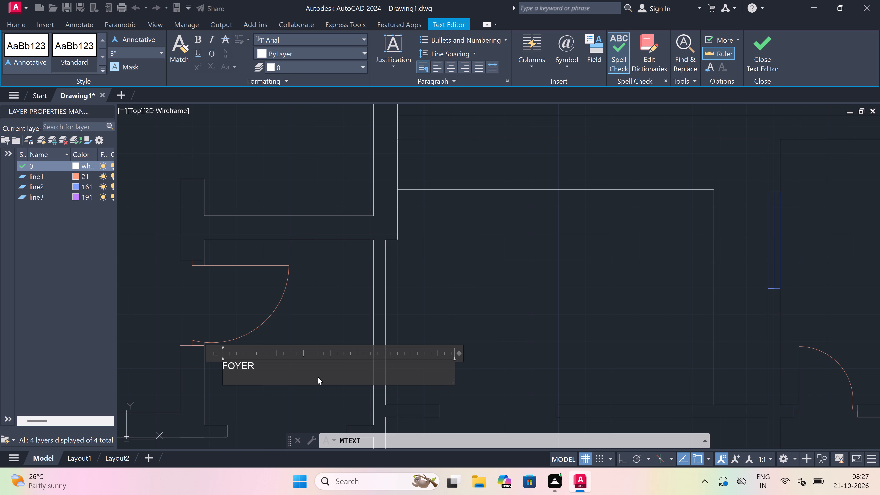
key("5")
key("apostrophe")
key("3")
key("5")
key("apostrophe")
key("4")
key("period")
key("5")
key("shift+quotedbl")
left_click(318, 322)
Place a multiline text box inside the counter outline of the room east of the southern foyer.
scroll(318, 322, "down", 3)
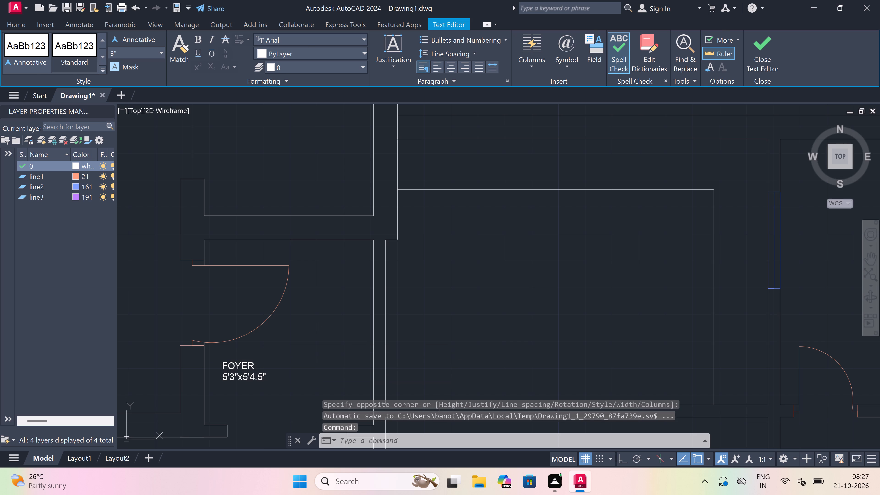
scroll(318, 322, "down", 5)
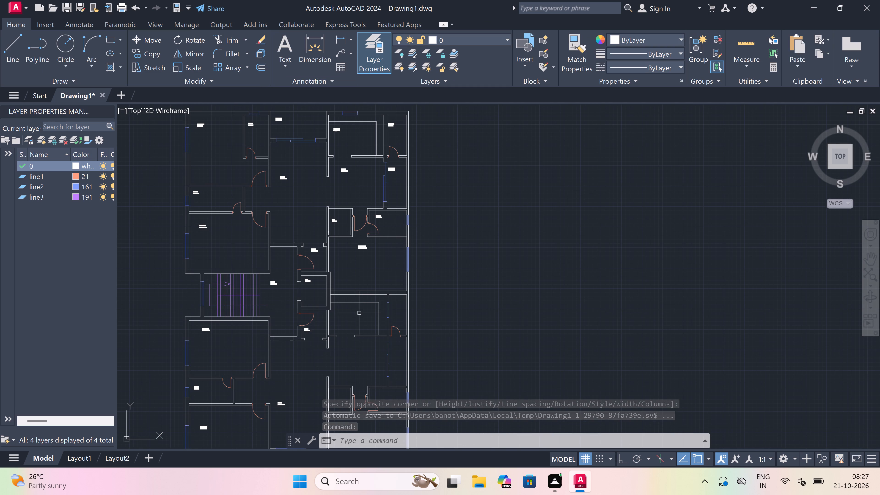
scroll(358, 312, "up", 2)
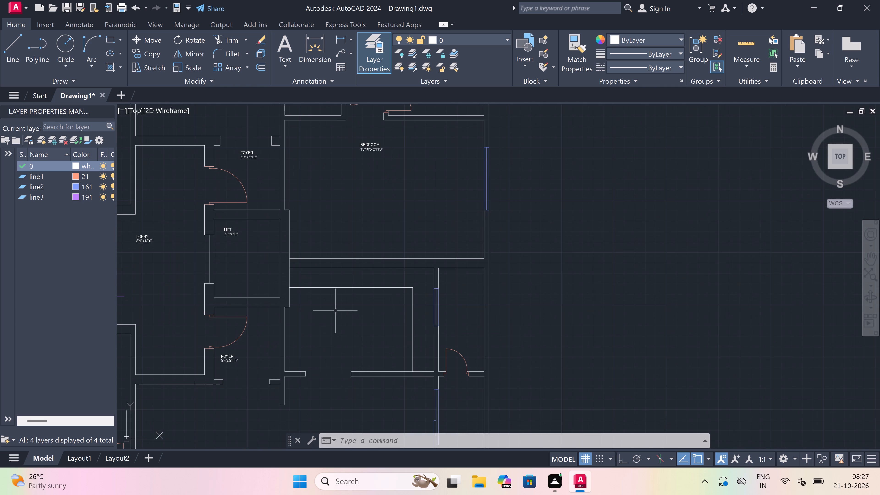
scroll(334, 310, "up", 1)
key("space")
left_click(306, 306)
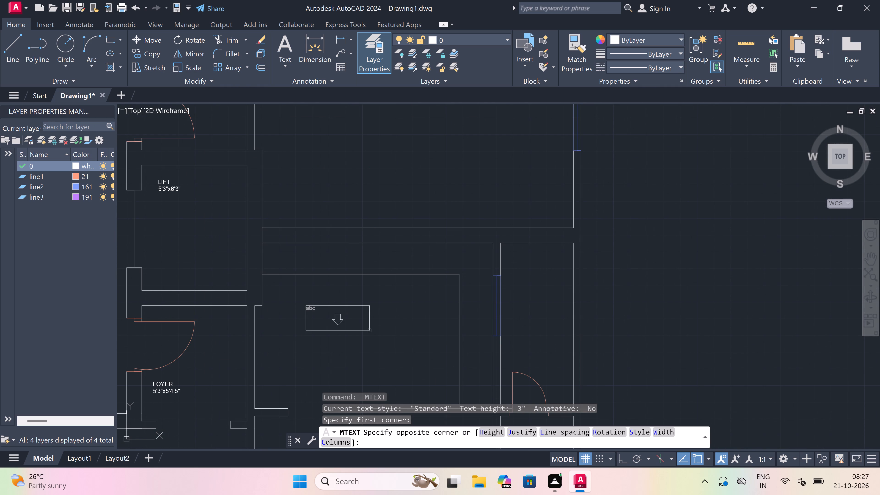
left_click(430, 327)
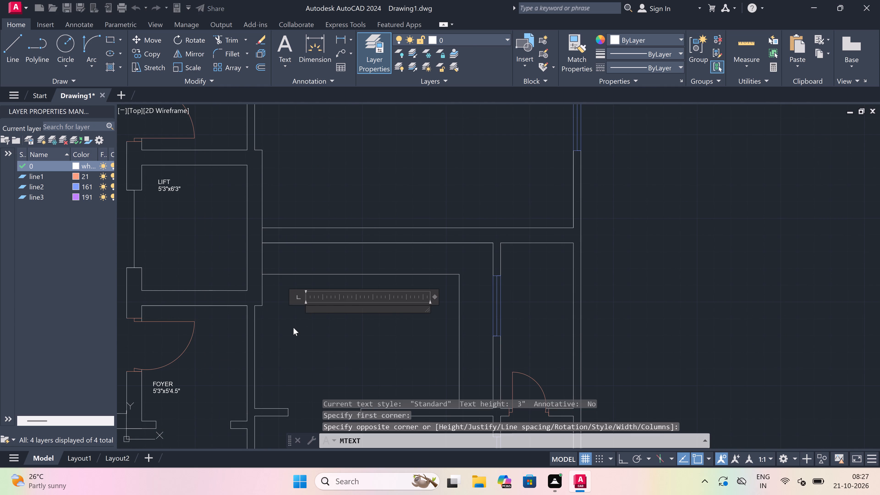
Write KITCHEN with 11'6"x8'3" on the second line and finish the label.
type("KITCHEN")
key("Return")
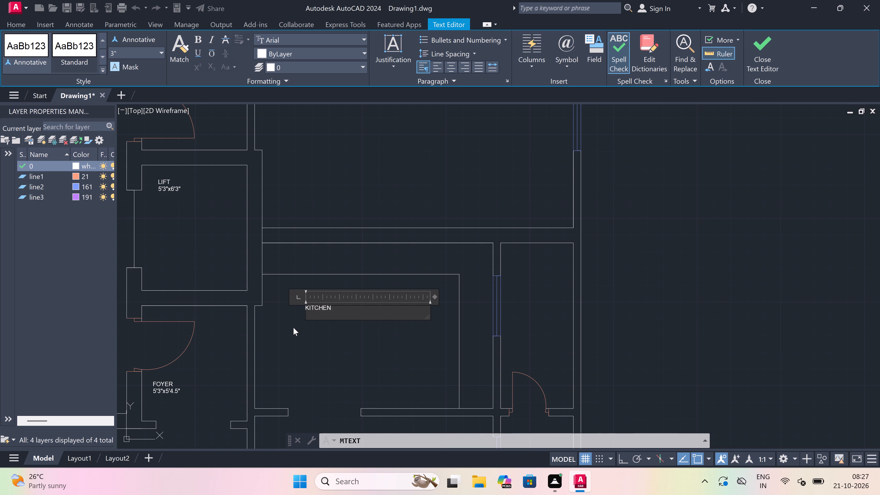
type("11")
type("'6")
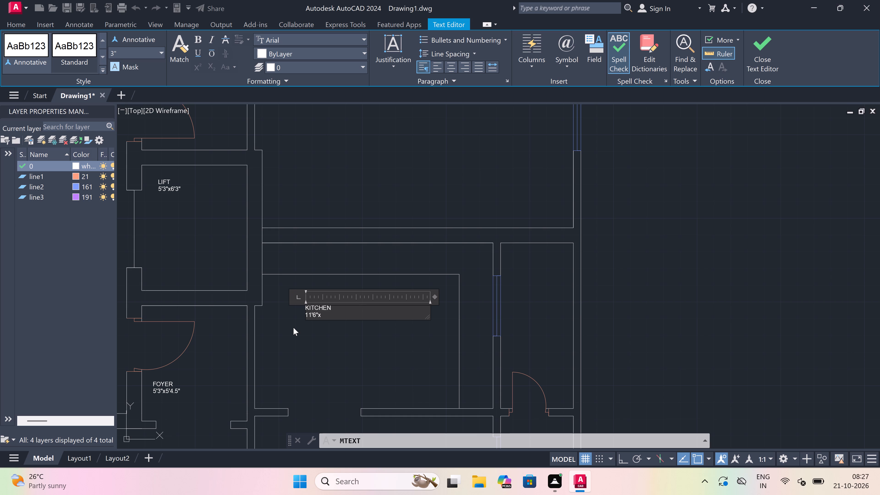
key("8")
type("'3\"")
left_click(293, 327)
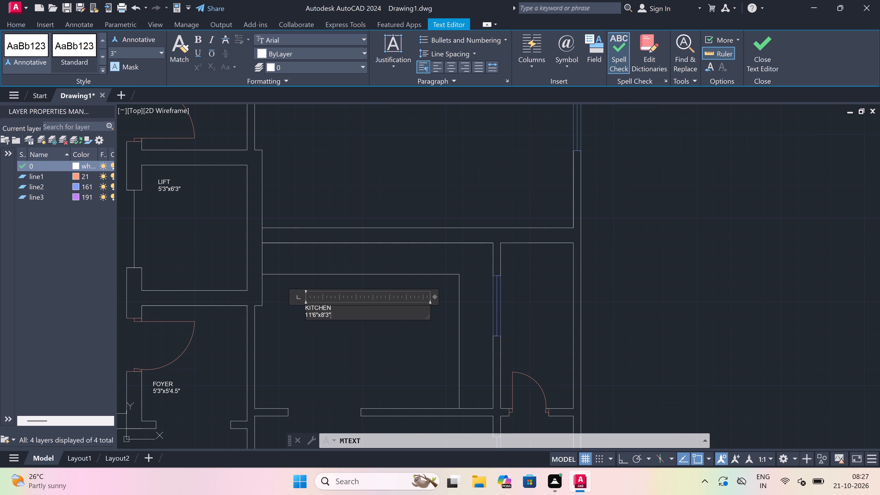
Place a multiline text box in the narrow room directly east of the southern unit's kitchen.
scroll(292, 328, "down", 6)
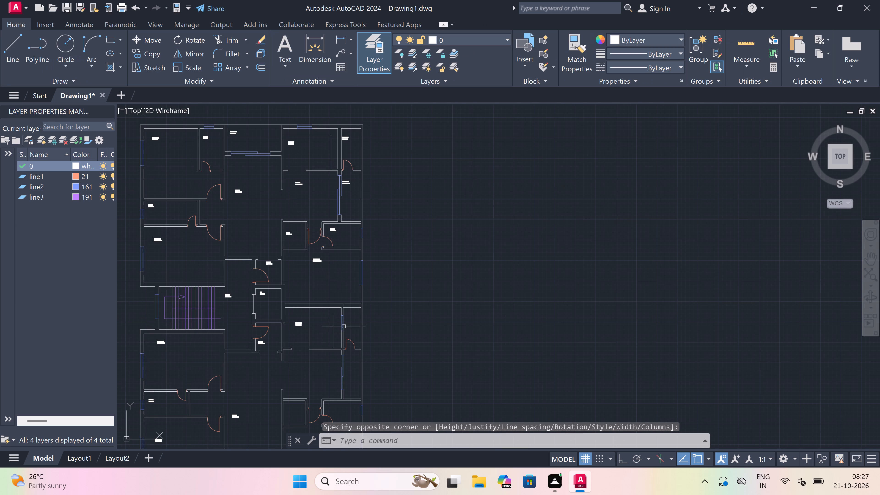
scroll(348, 323, "up", 7)
key("space")
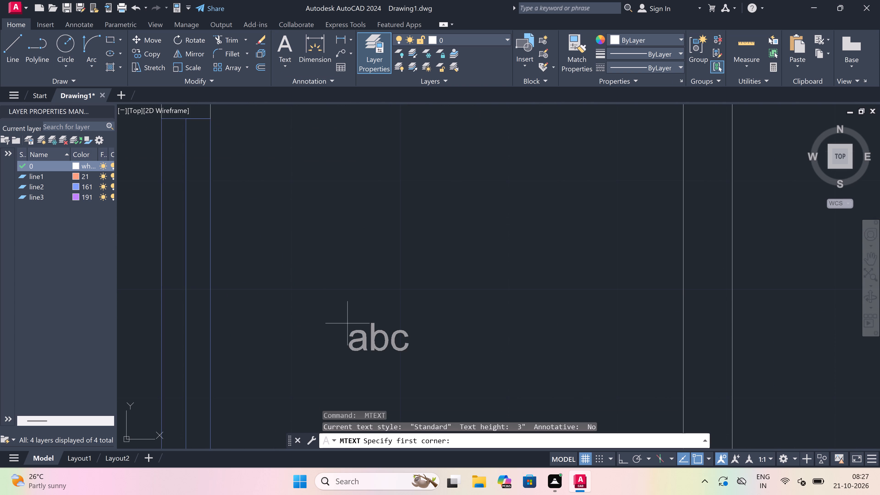
left_click(272, 181)
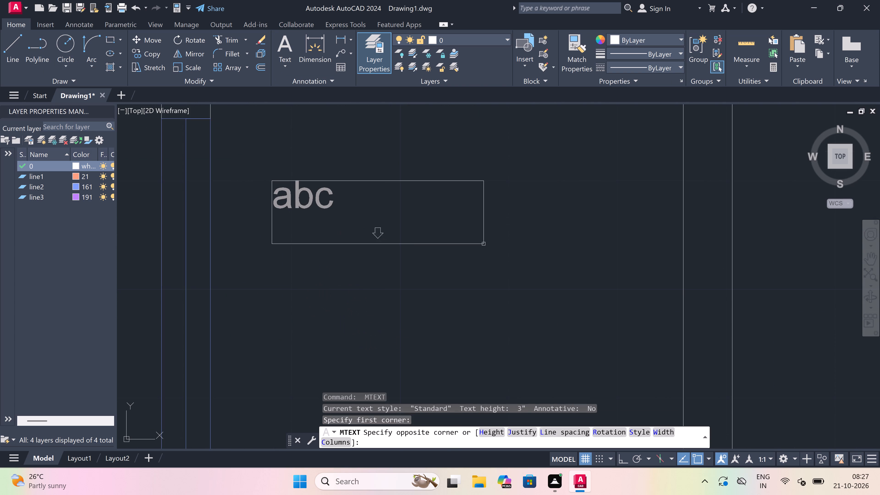
left_click(651, 230)
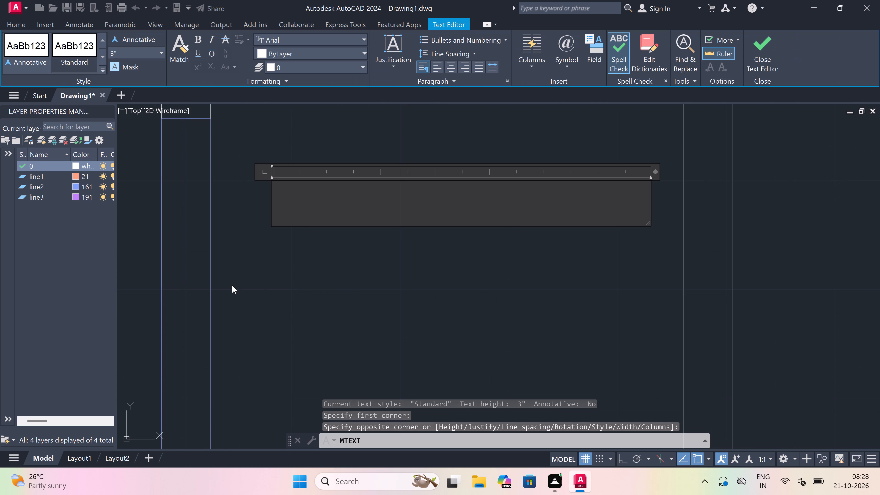
Write SERVICE with 4'0"x8'3" on the second line and finish the label.
type("SERVICE")
key("Return")
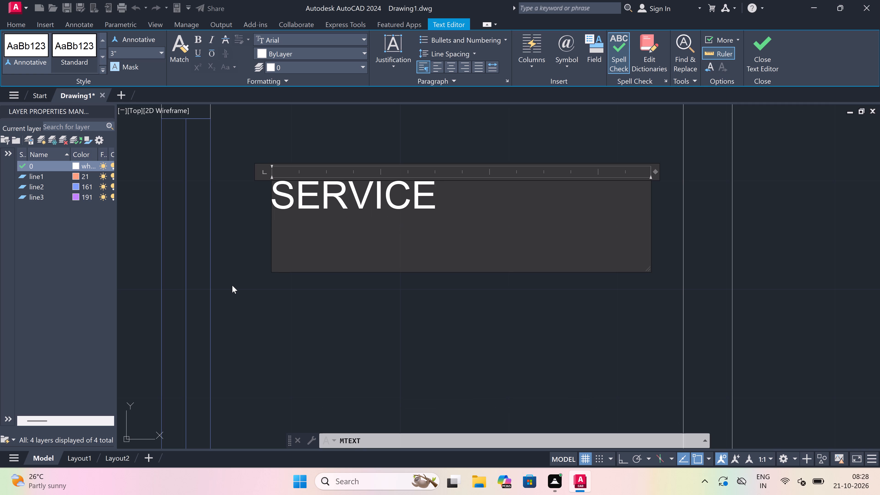
key("4")
type("'0")
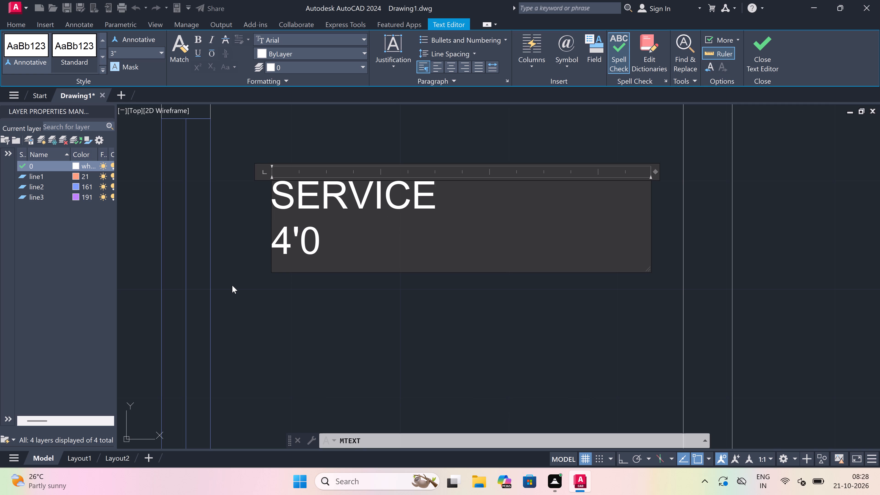
key("x")
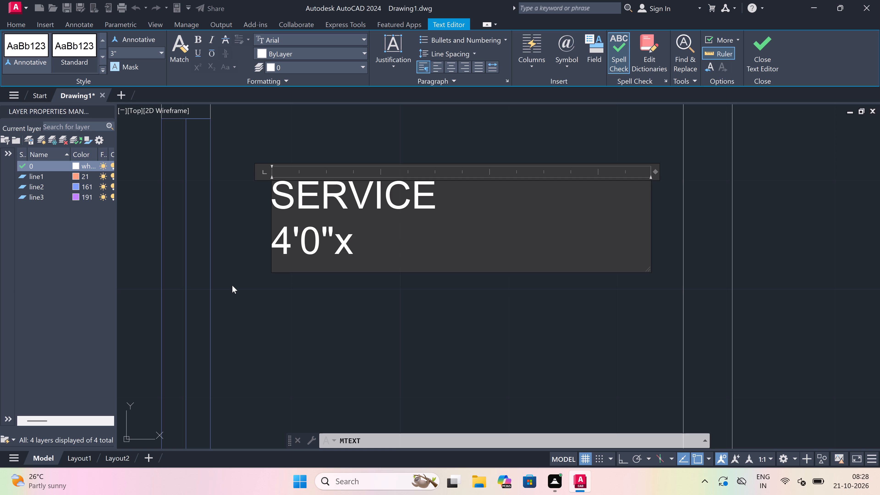
key("8")
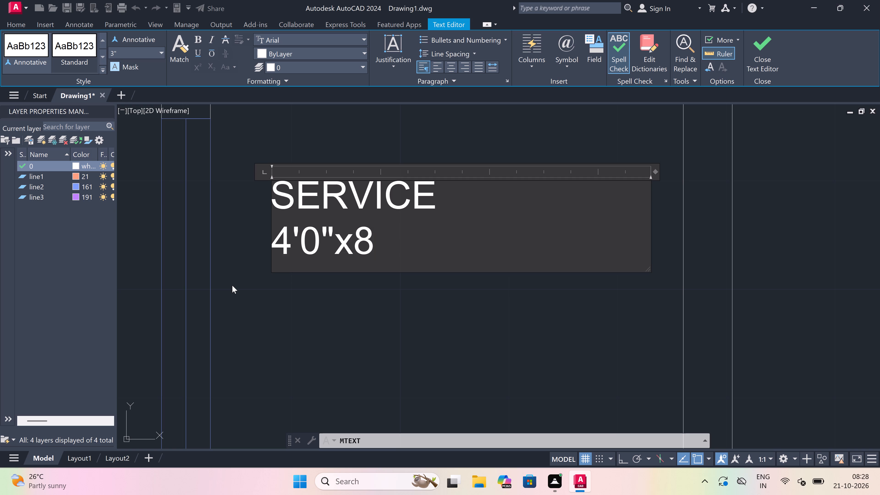
key("apostrophe")
key("3")
key("shift+quotedbl")
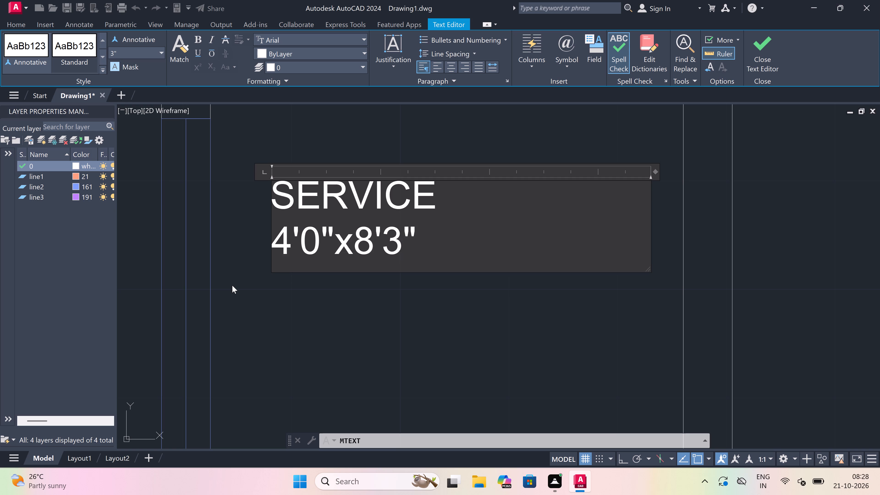
left_click(250, 337)
Place a multiline text box in the narrow space directly south of the southern unit's service room, just below its door.
scroll(250, 337, "down", 7)
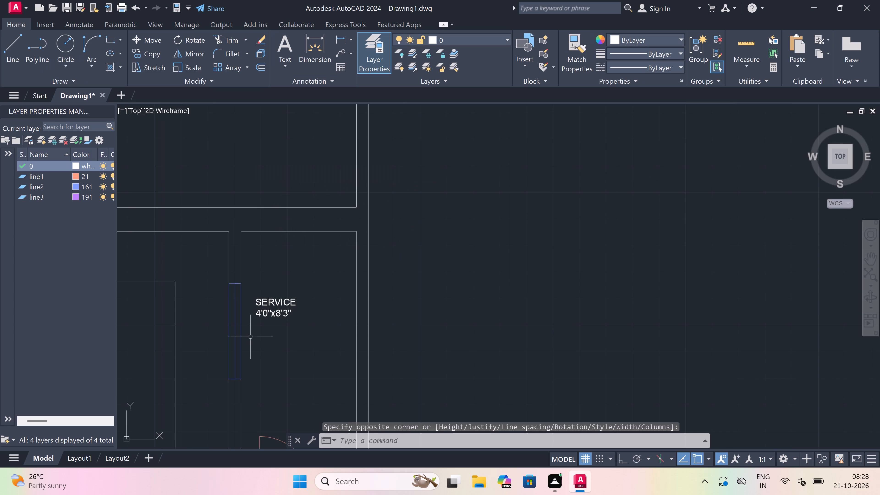
scroll(250, 337, "down", 3)
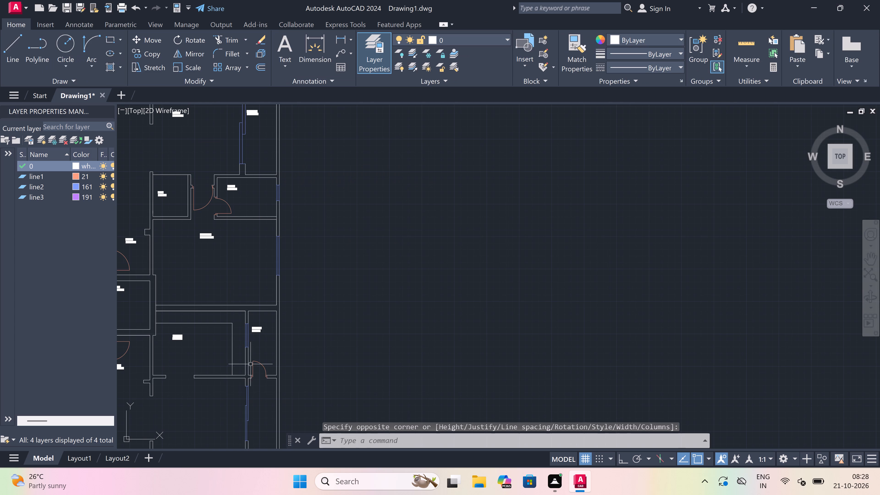
scroll(256, 393, "up", 5)
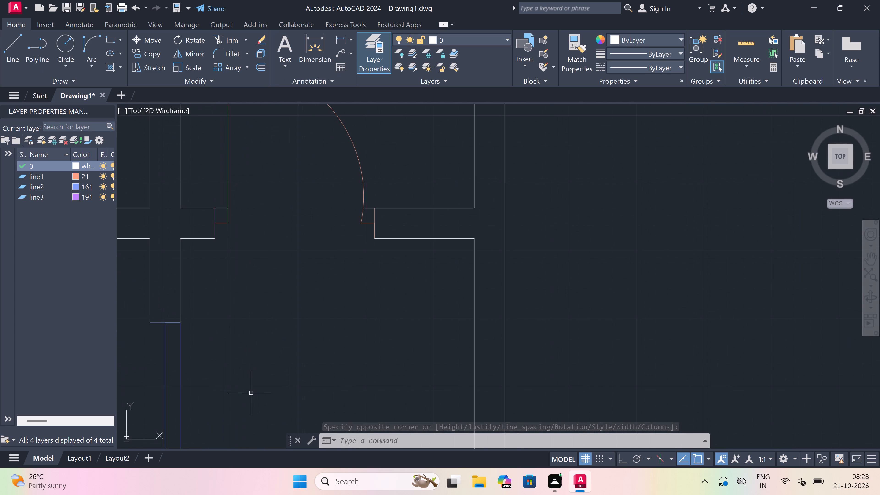
key("space")
key("space")
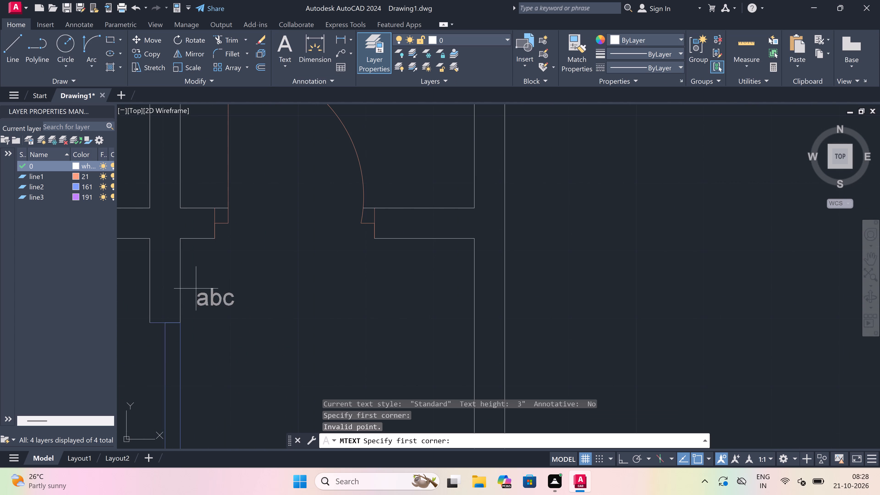
left_click(195, 269)
left_click(419, 321)
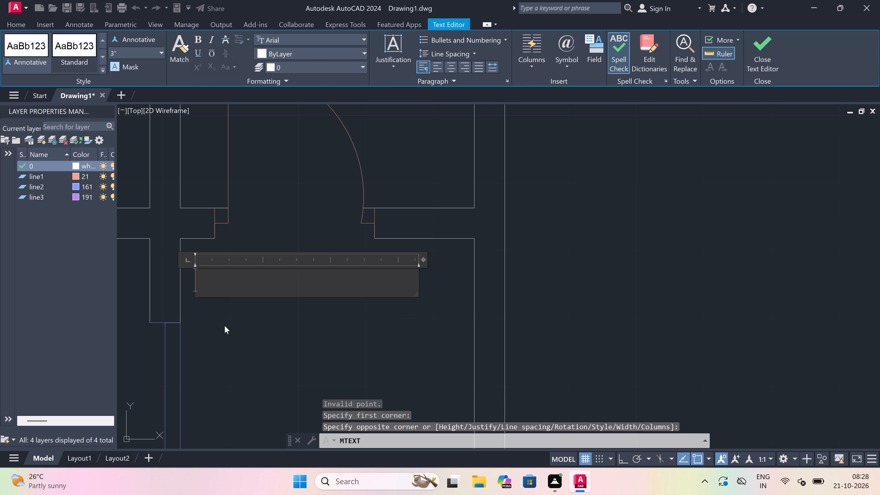
Write BALCONY with 4'4.5X10'0" on the second line and finish the label.
type("BAL")
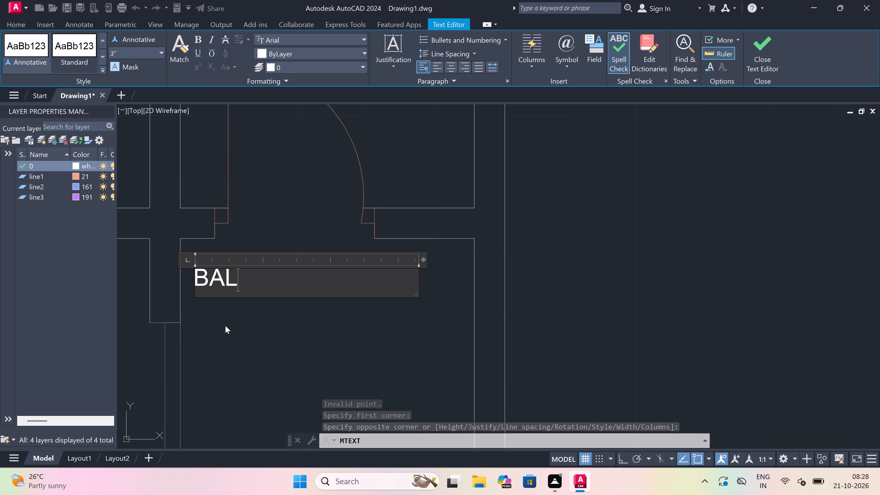
type("CONY")
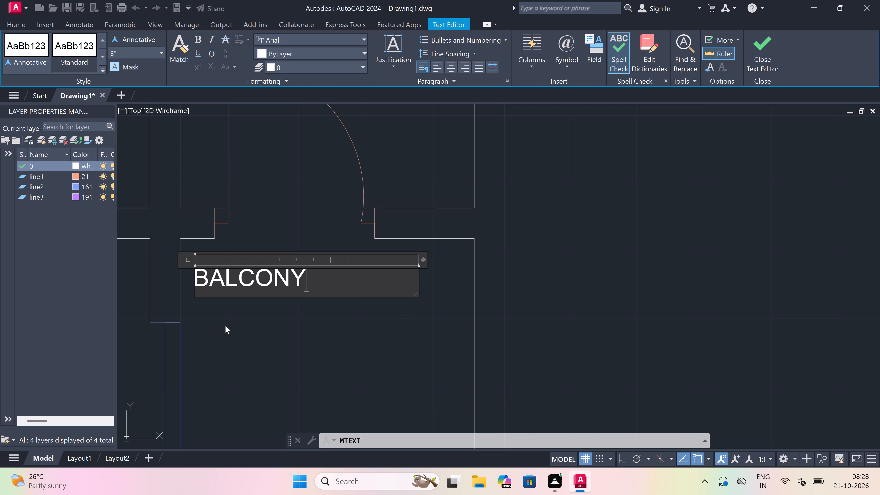
key("Return")
type("4'4")
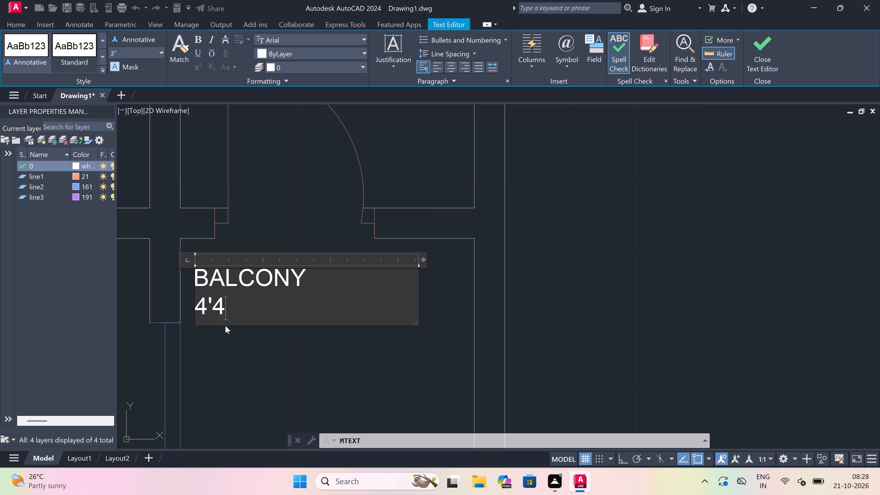
type(".5")
key("x")
type("10")
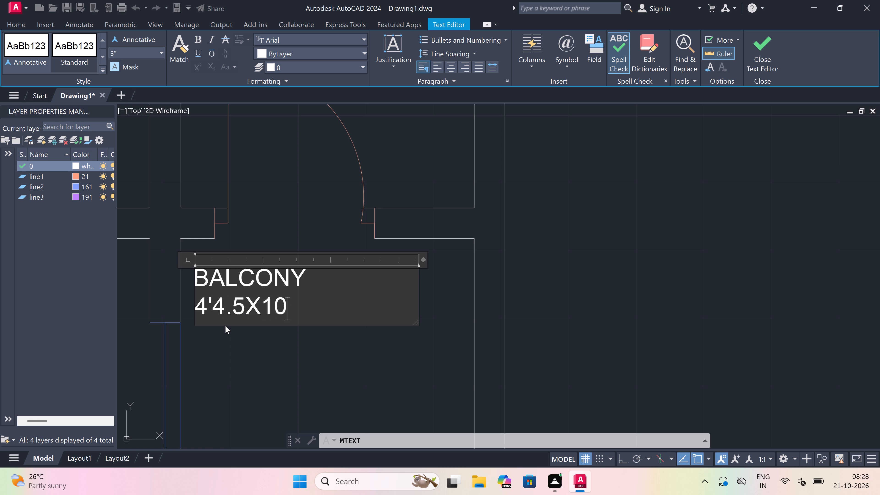
key("apostrophe")
key("0")
key("shift+quotedbl")
left_click(223, 361)
Place a multiline text box in the open area directly south of the southern unit's kitchen, west of the balcony.
scroll(222, 361, "down", 7)
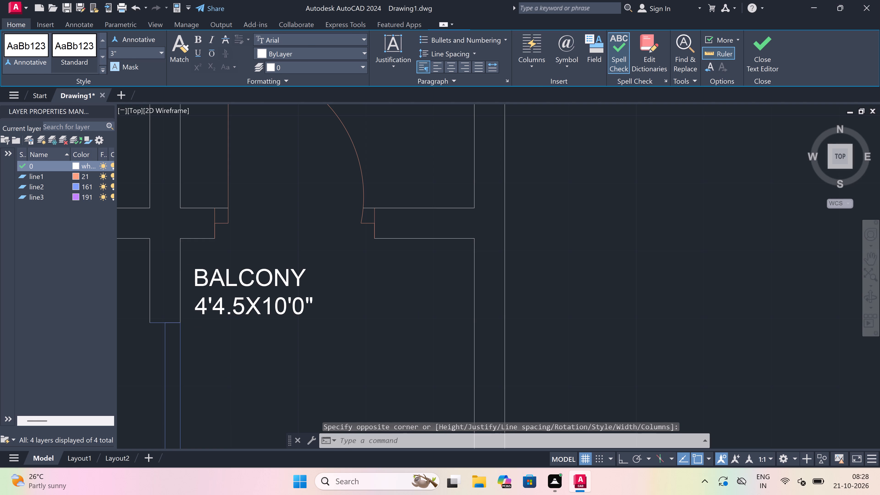
scroll(222, 361, "down", 4)
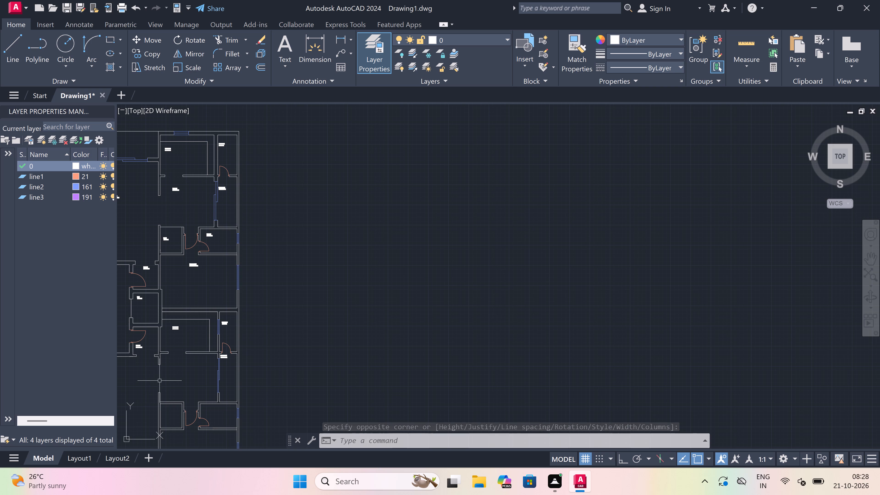
scroll(170, 379, "up", 3)
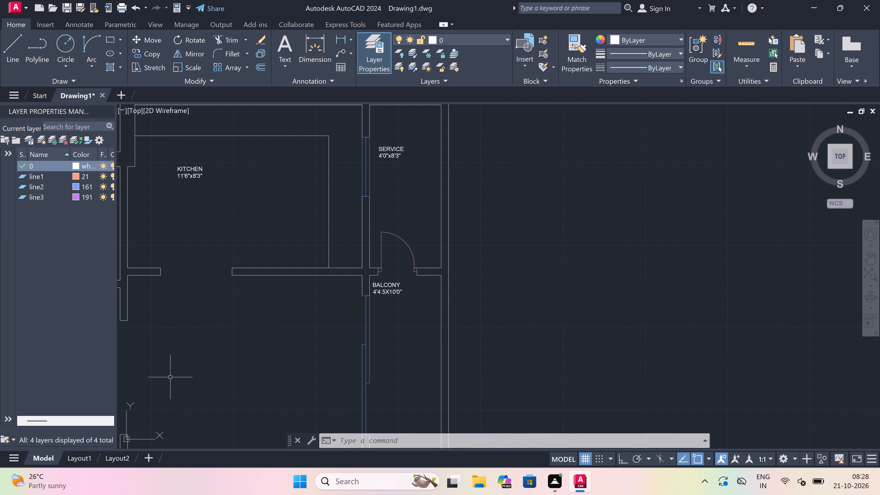
key("space")
left_click(232, 306)
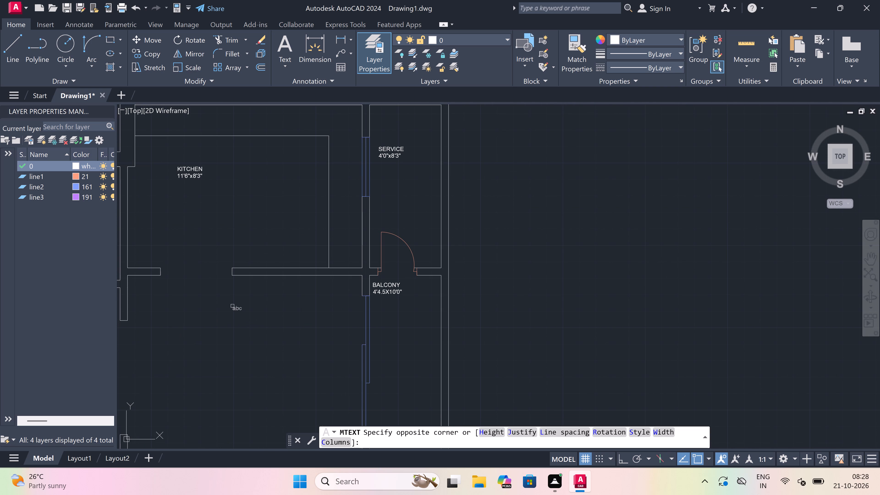
left_click(467, 340)
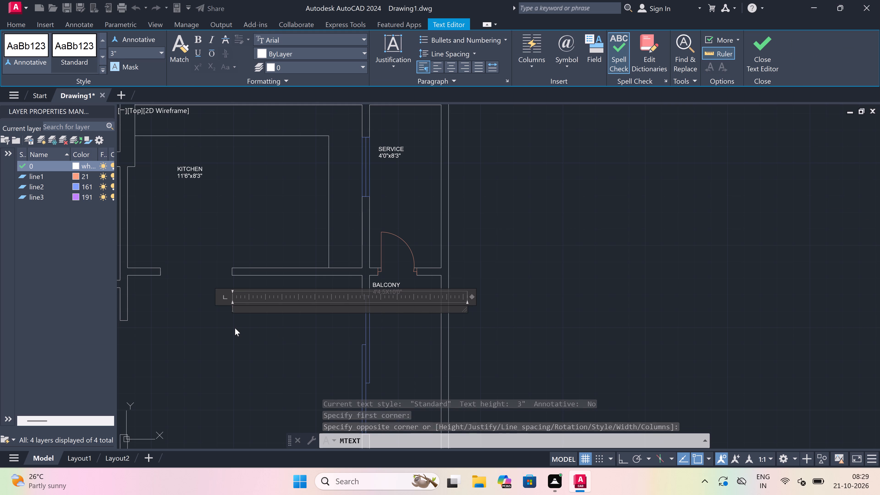
Write DINING with 11'6"x10'0" on the second line and finish the label.
key("d")
type("INING")
key("Return")
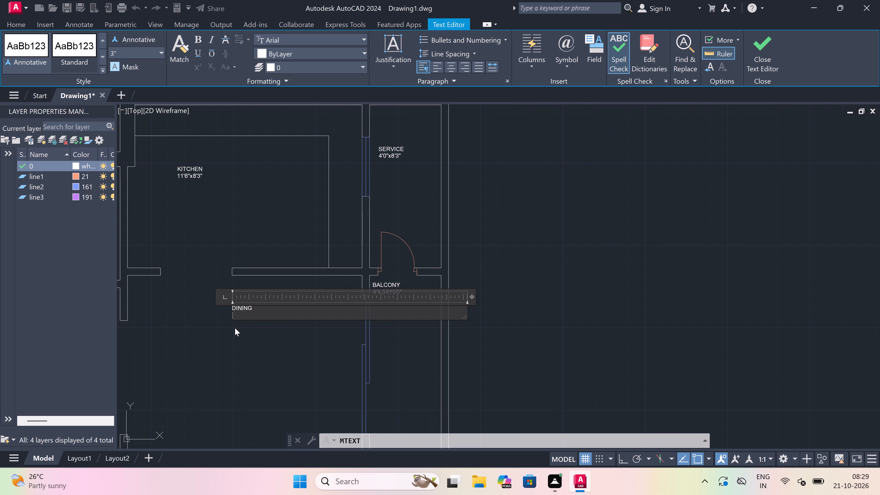
type("11")
key("apostrophe")
key("6")
key("x")
key("1")
key("0")
type("'0")
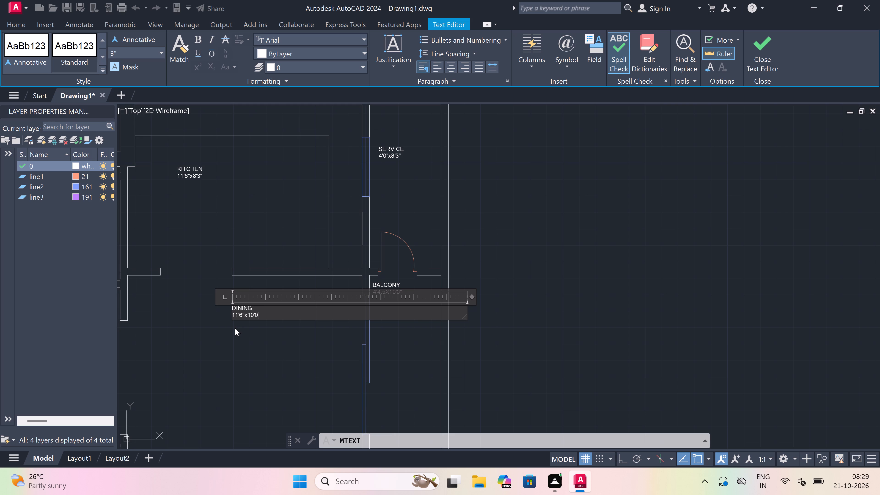
key("shift+quotedbl")
left_click(235, 328)
Place a multiline text box in the small room south of the southern unit's dining area, west of the door passage.
scroll(235, 329, "down", 7)
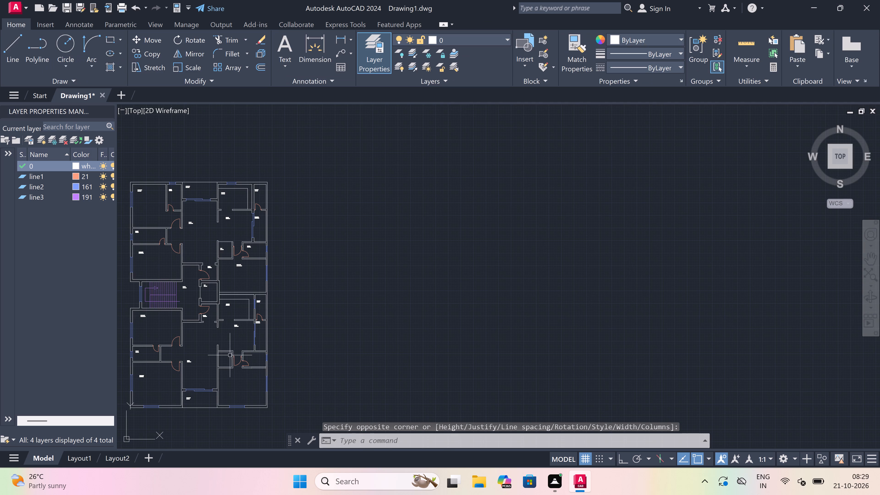
scroll(222, 356, "up", 6)
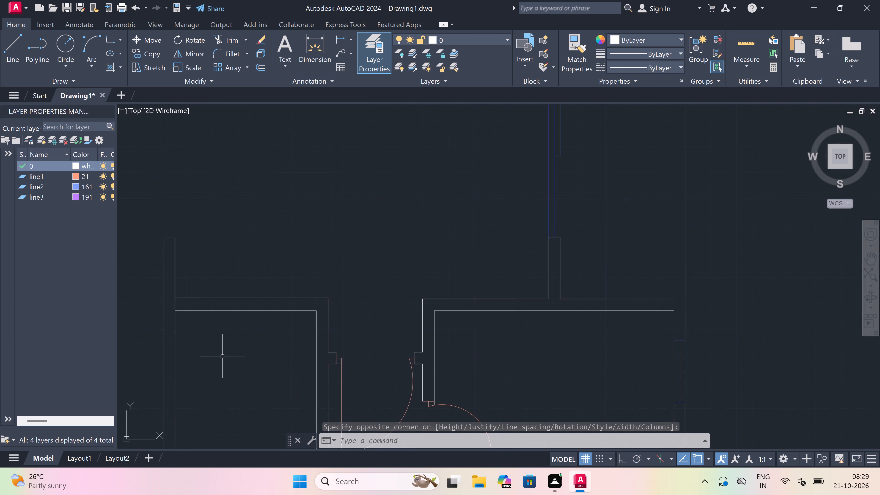
key("space")
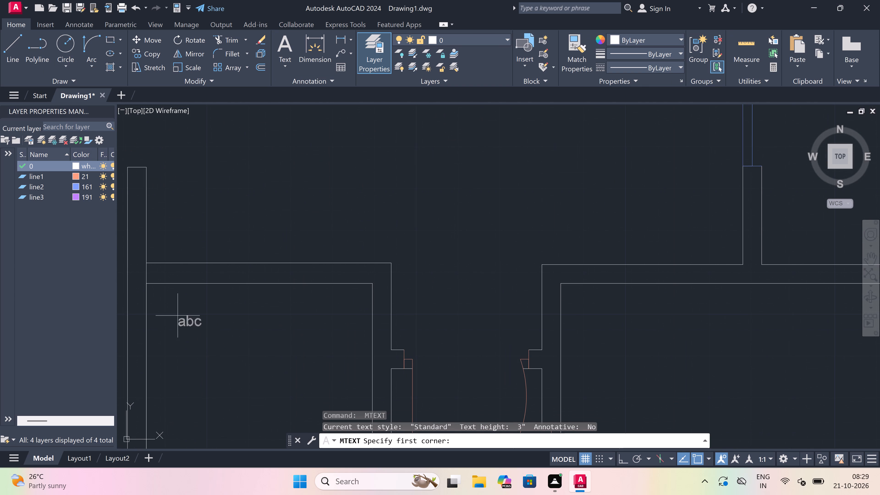
left_click(178, 316)
left_click(340, 345)
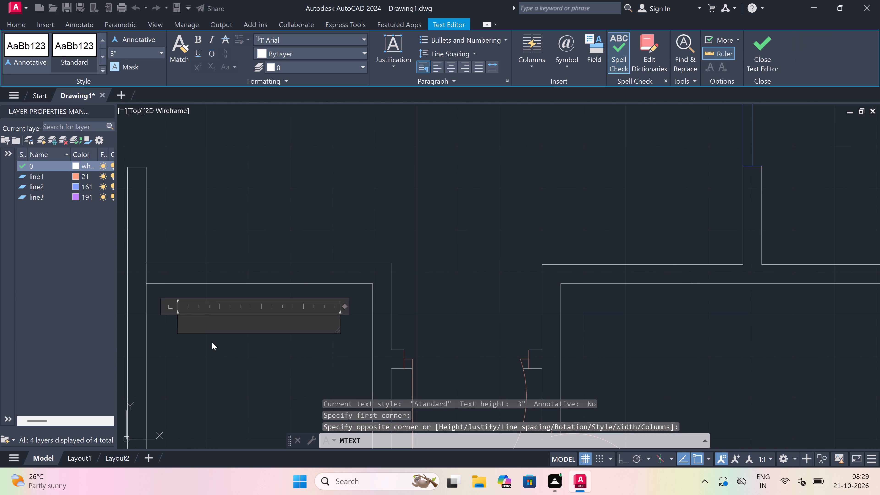
Write PUJA with 4'6"x5'0" on the second line and finish the label.
type("PU")
key("j")
key("a")
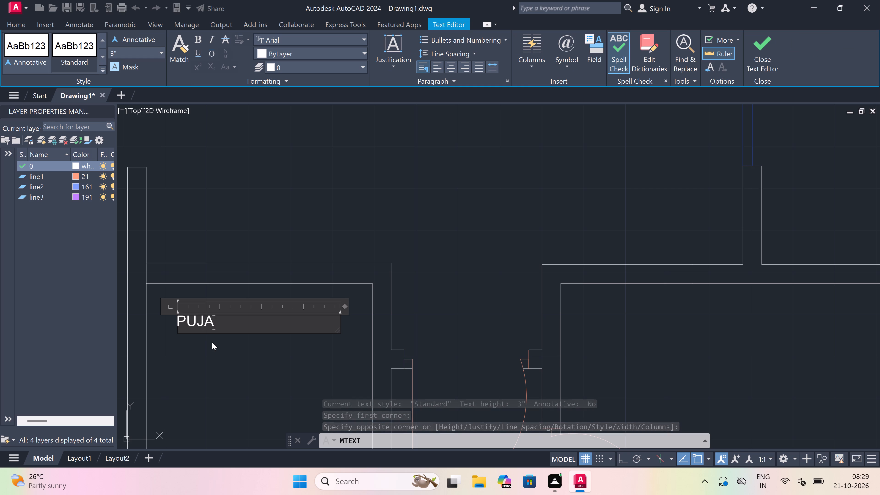
key("Return")
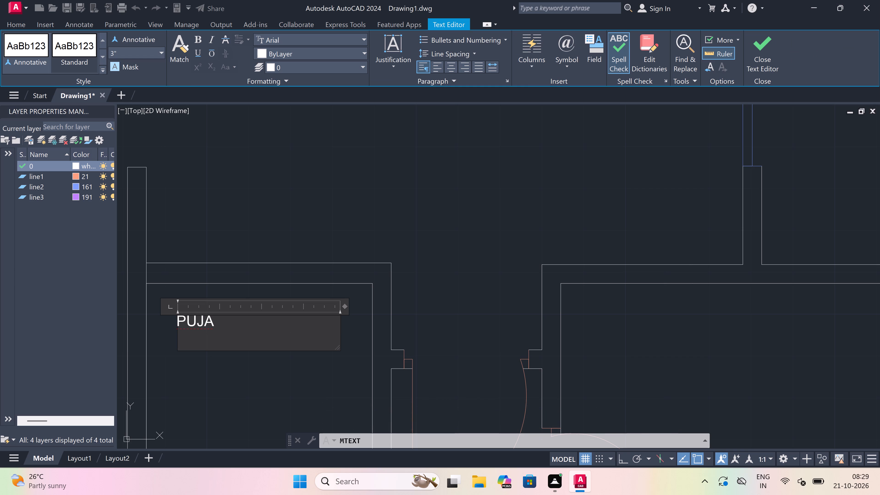
key("4")
key("apostrophe")
key("6")
type("\"x")
key("5")
type("'0\"")
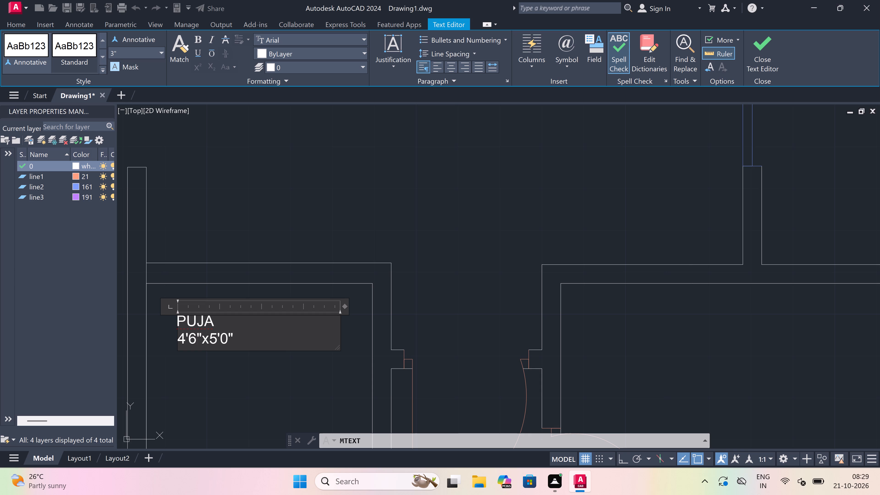
left_click(193, 369)
Place a multiline text box in the small room east of the door passage, across from the southern unit's puja room.
scroll(192, 369, "down", 5)
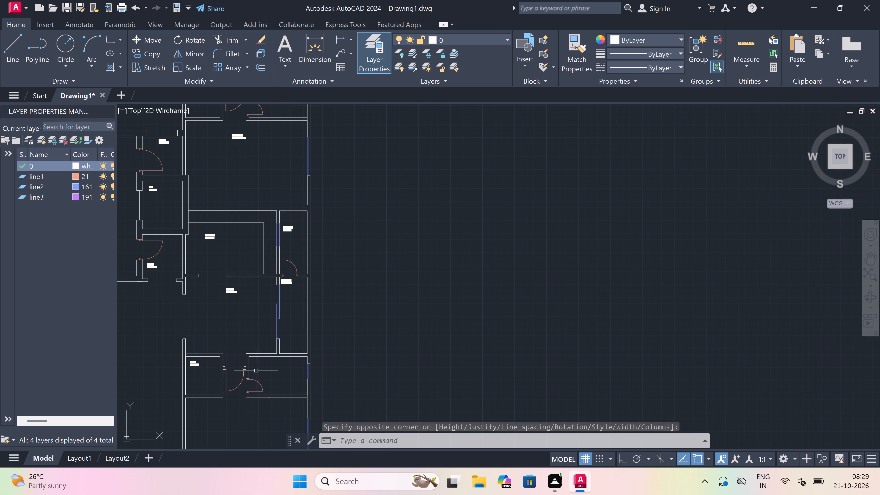
scroll(256, 369, "up", 3)
key("space")
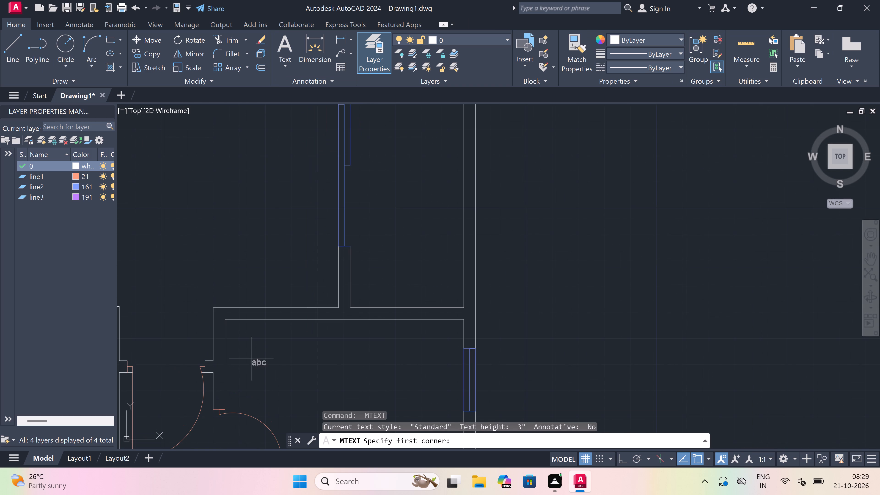
left_click(251, 355)
left_click(454, 370)
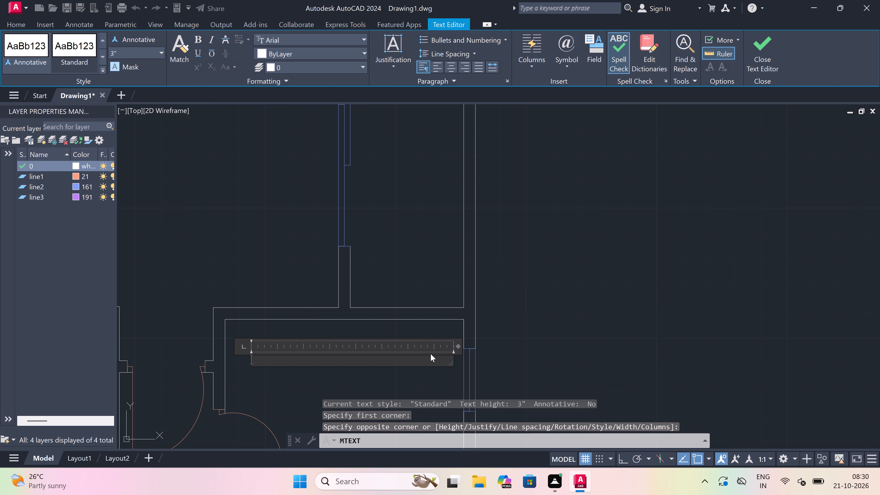
Write TOILET with 7'7.5"x5'0" on the second line and finish the label.
key("t")
type("OIL")
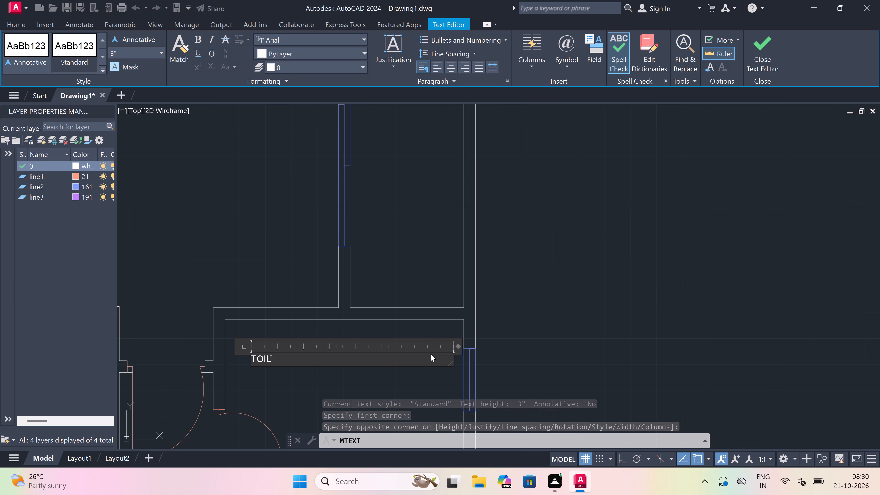
type("ET")
key("Return")
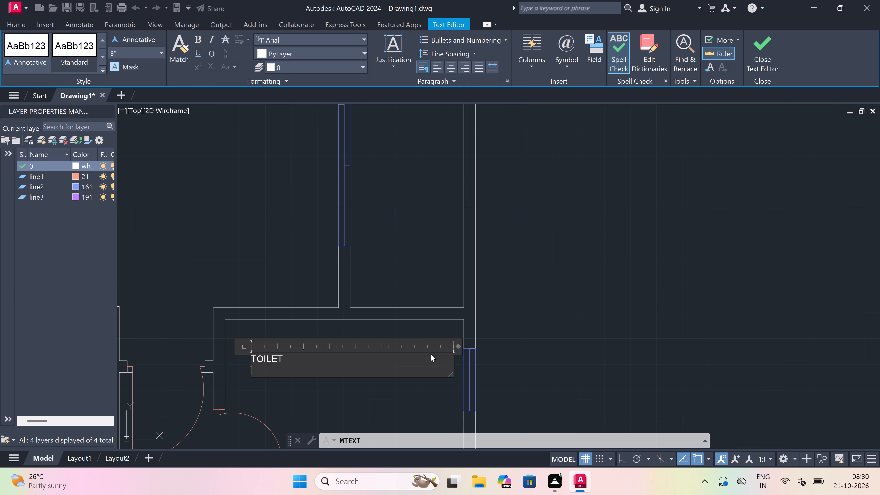
type("77")
key("BackSpace")
type("'7")
type(".5")
type("\"x")
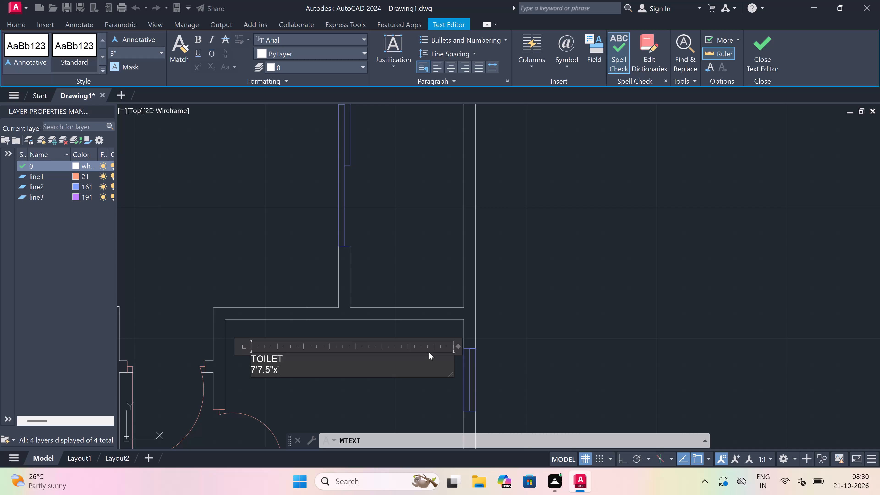
key("5")
key("apostrophe")
type("0\"")
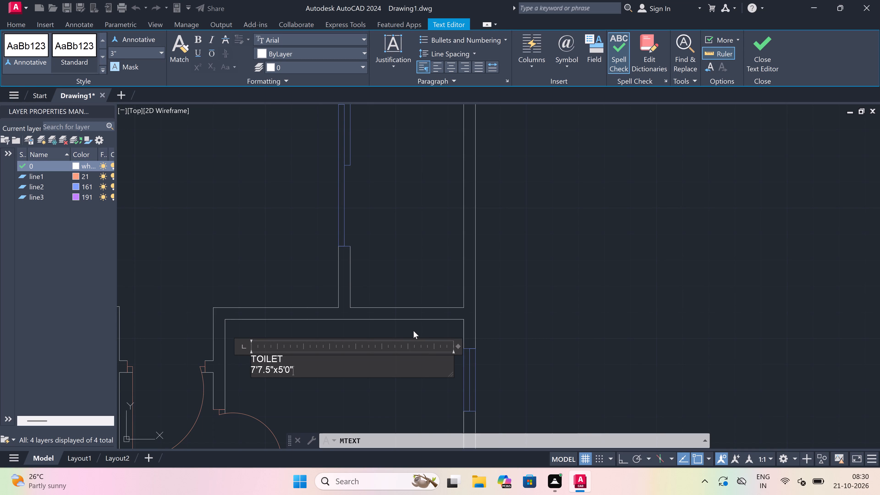
left_click(412, 327)
Place a multiline text box in the large room south of the southern unit's puja room and adjoining toilet.
scroll(411, 327, "down", 5)
scroll(374, 354, "down", 3)
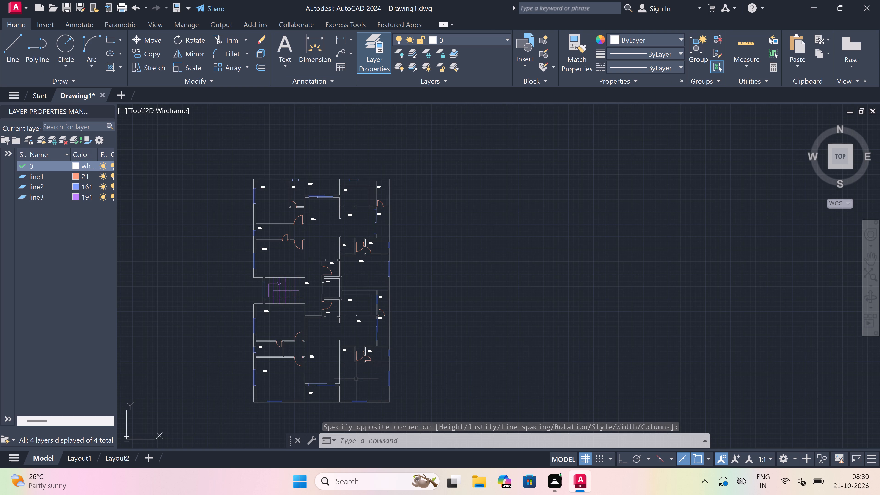
scroll(356, 379, "up", 4)
key("space")
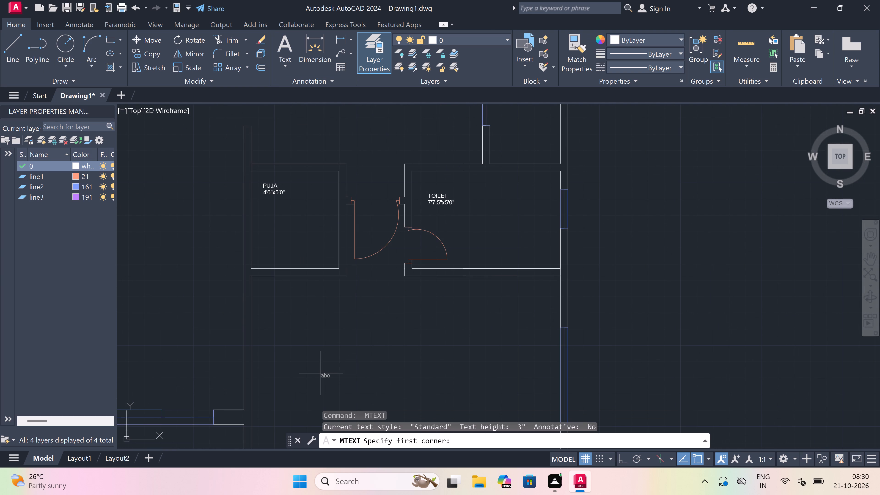
left_click(302, 297)
left_click(509, 335)
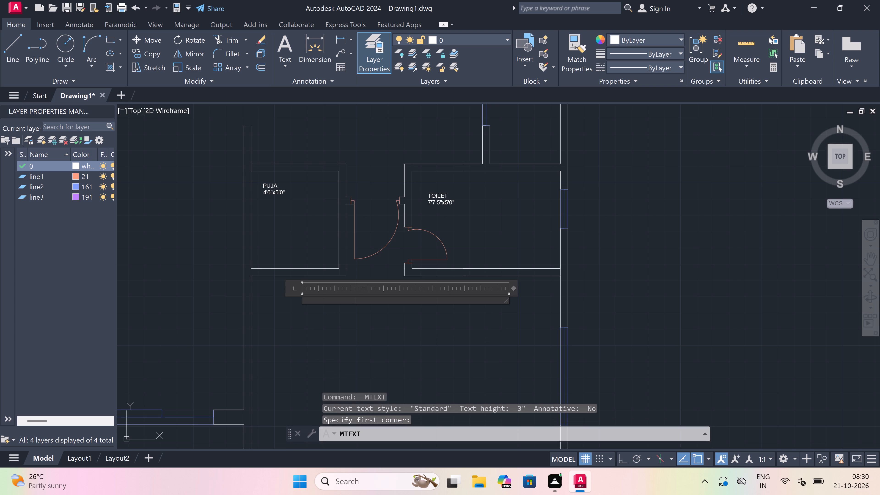
Write BEDROOM with 15'10.5"x11'0" on the second line and finish the label.
type("BEDROOM")
key("Return")
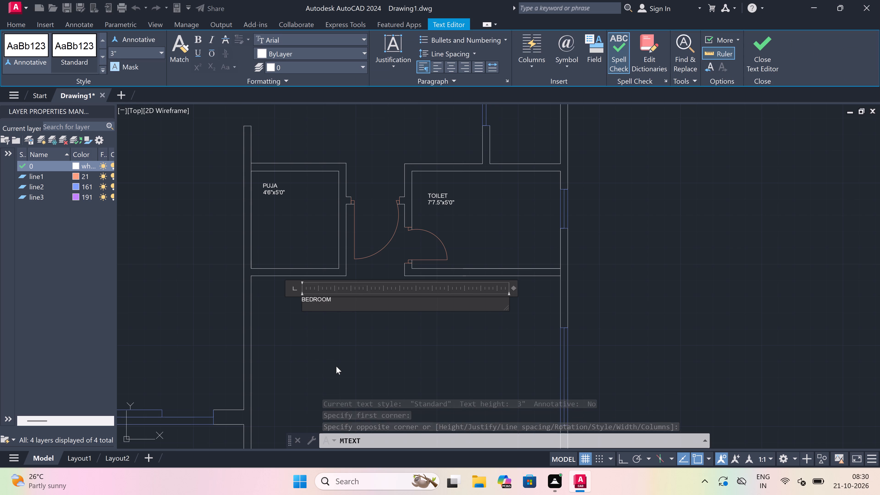
type("15")
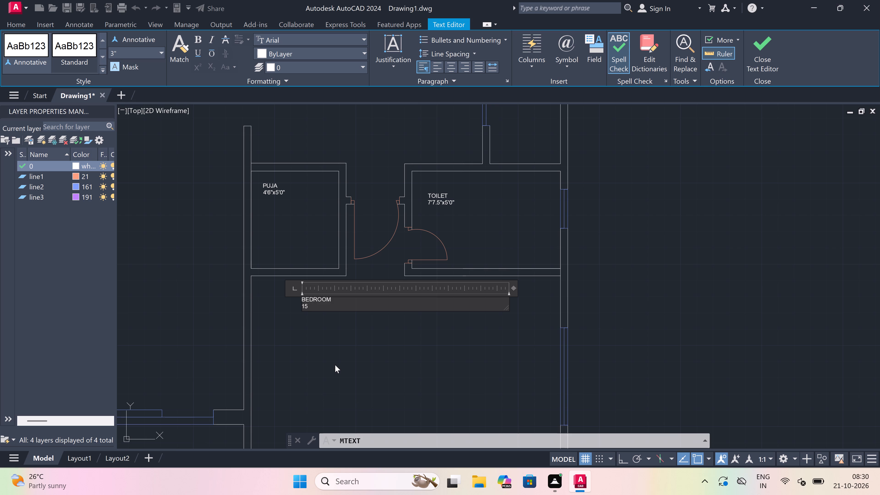
type("'1")
key("0")
type(".5")
key("x")
type("11")
type("'0\"")
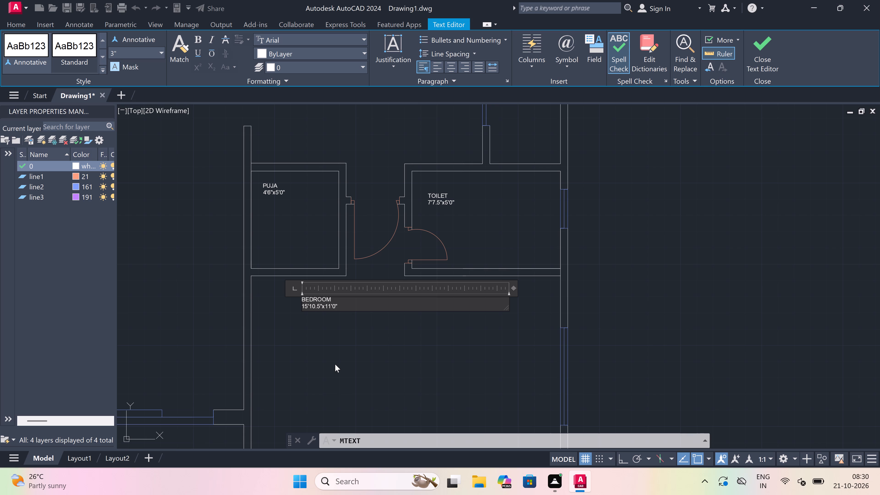
left_click(331, 358)
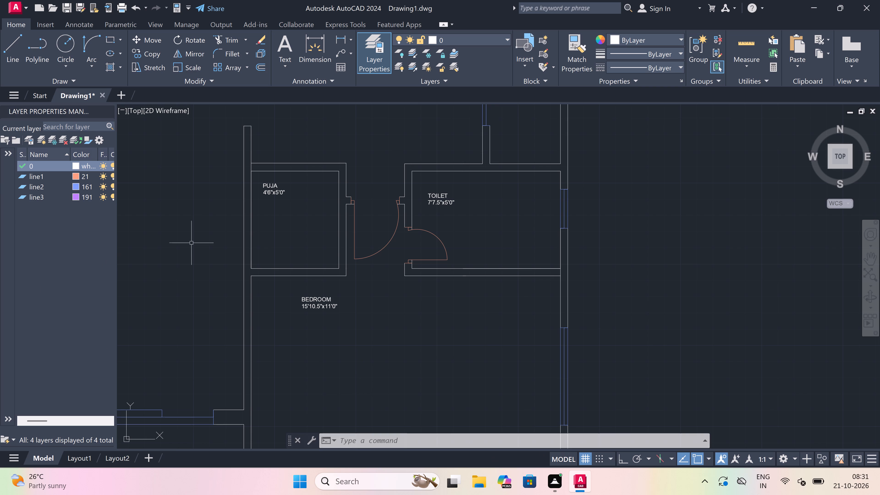
Extend the inner east wall line of the southern unit's puja room north to the outer wall line.
scroll(501, 244, "down", 2)
scroll(452, 228, "up", 1)
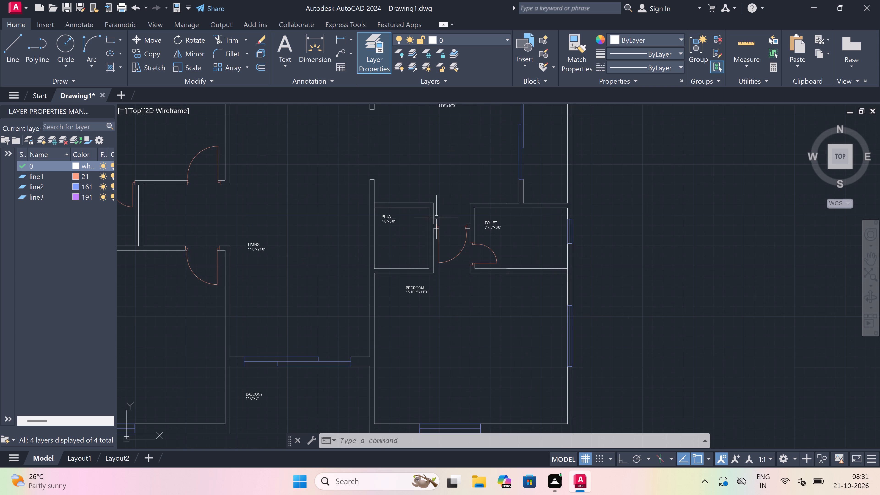
scroll(429, 214, "up", 2)
type("ex")
key("space")
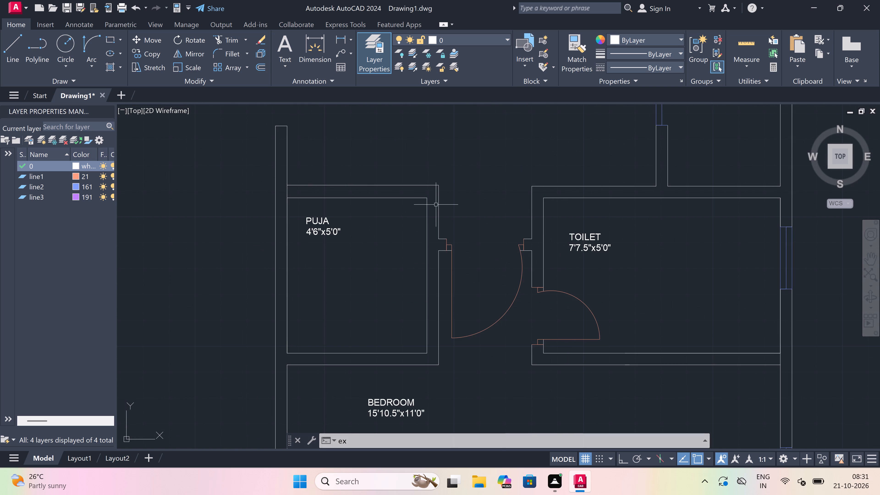
left_click(429, 207)
left_click(426, 209)
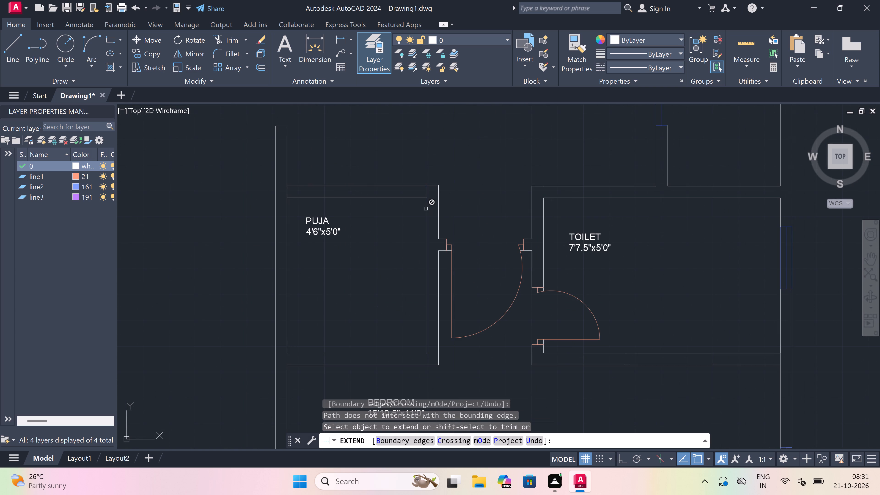
key("Escape")
Trim away the inner north wall line of the southern unit's puja room with a fence selection.
key("t")
key("r")
key("space")
left_click(409, 192)
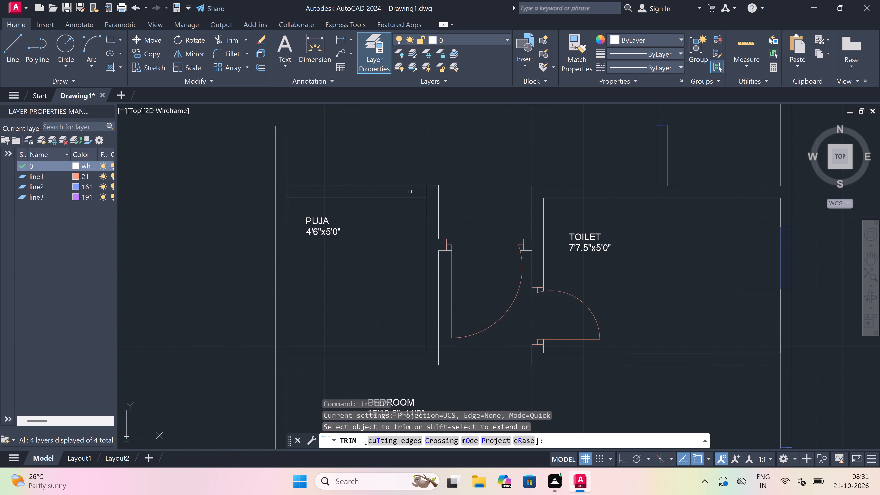
left_click(402, 228)
key("Escape")
Select every room label similar to the 16'1.5"x11'6" BEDROOM label and set their text height to 1.5'.
scroll(402, 228, "down", 2)
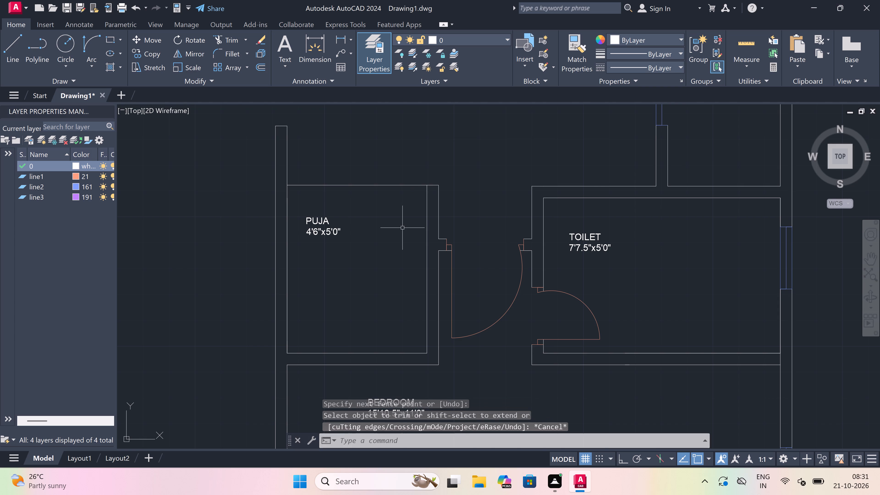
scroll(402, 228, "down", 4)
scroll(332, 140, "up", 3)
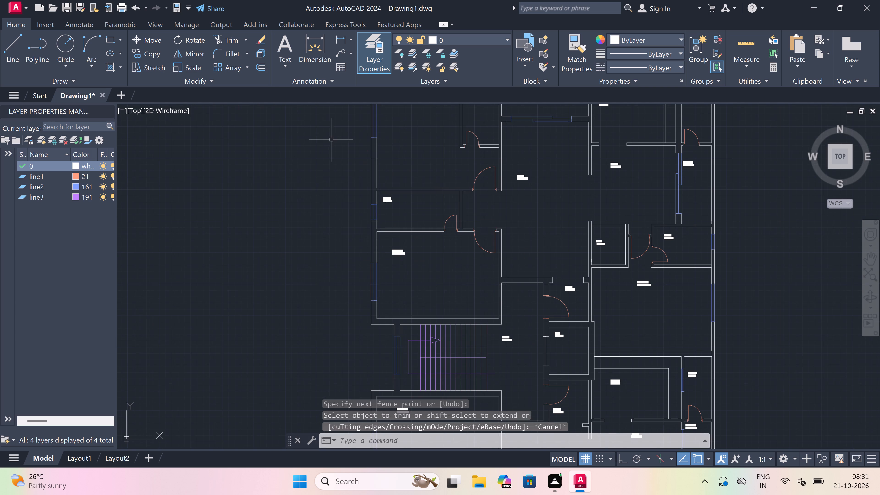
scroll(397, 246, "up", 2)
left_click(397, 247)
left_click(390, 278)
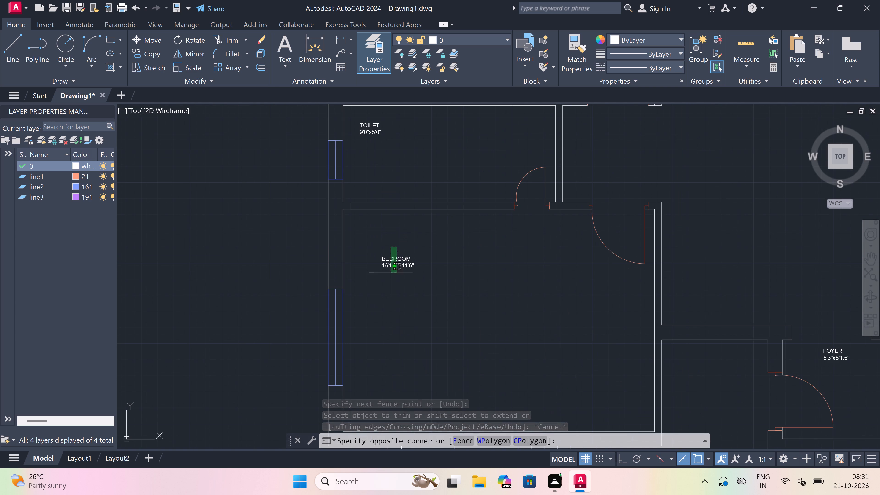
right_click(274, 242)
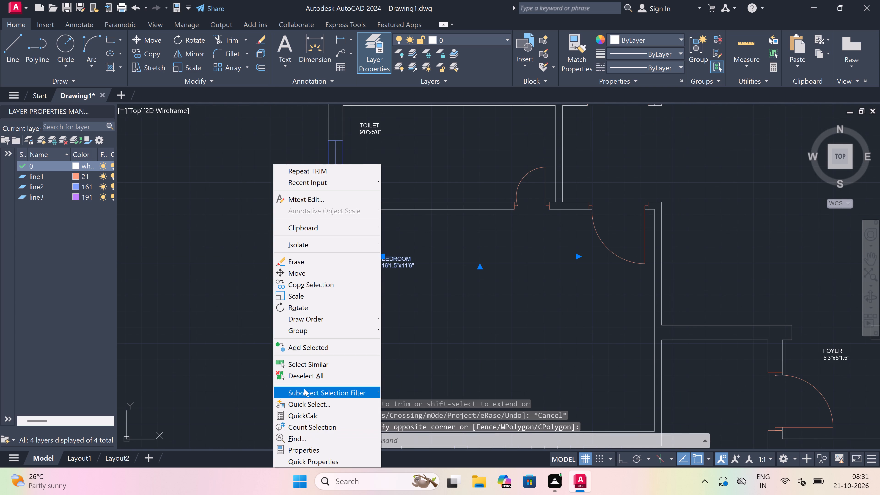
left_click(312, 364)
right_click(253, 320)
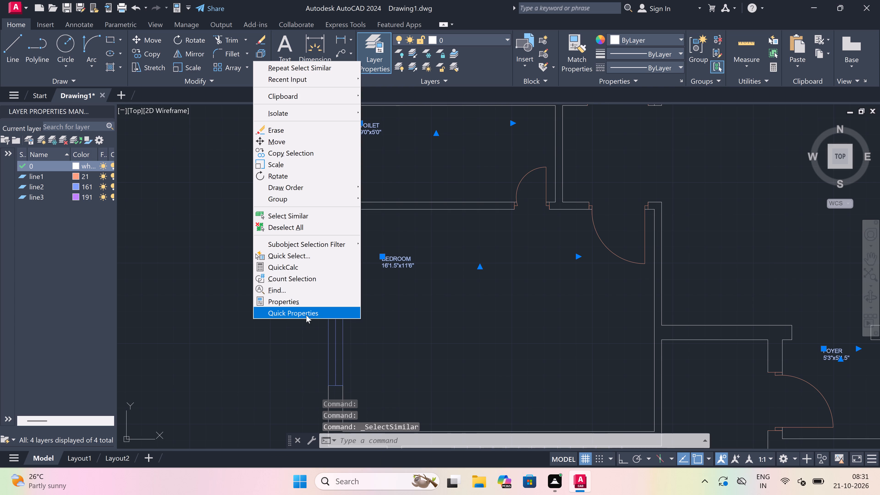
left_click(304, 299)
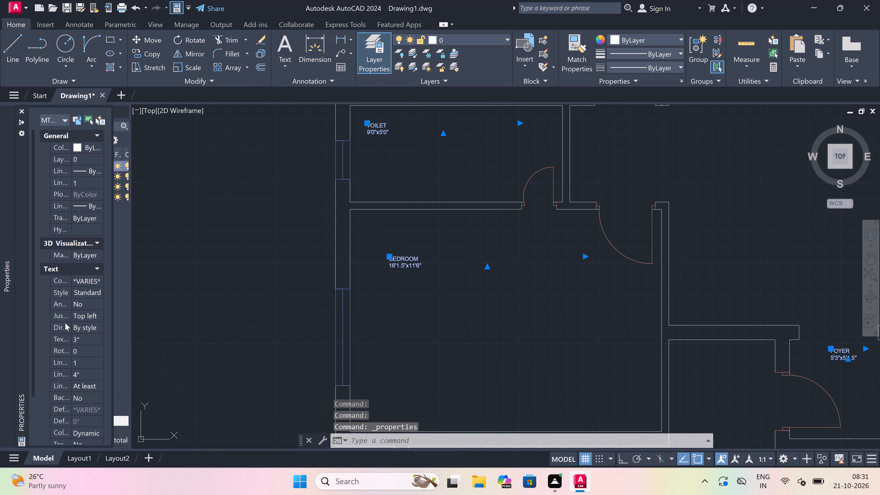
left_click(84, 340)
key("BackSpace")
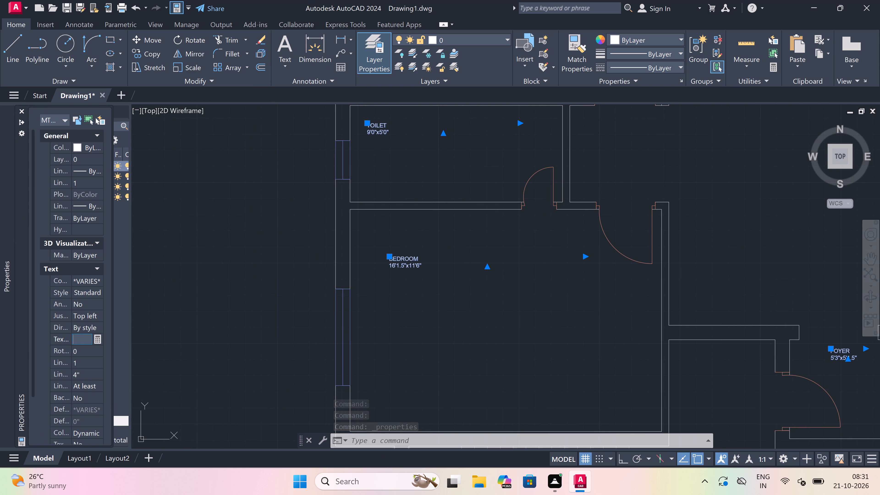
key("BackSpace")
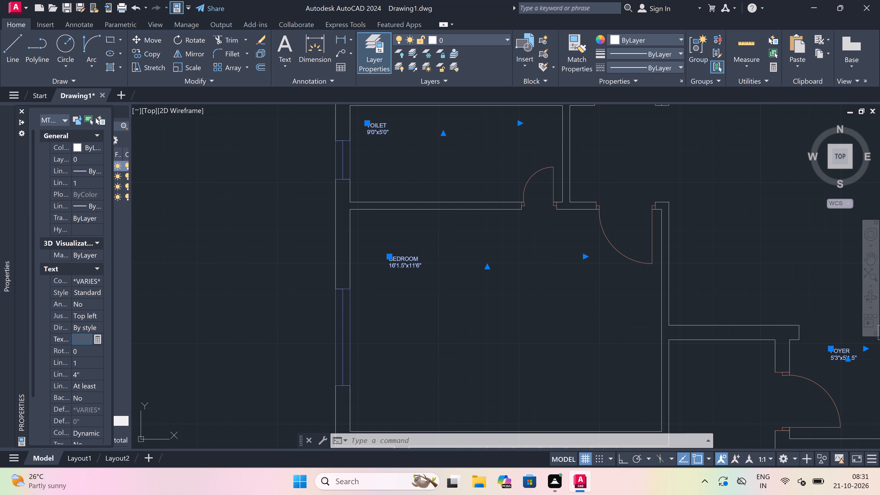
type("1.5'")
left_click(231, 271)
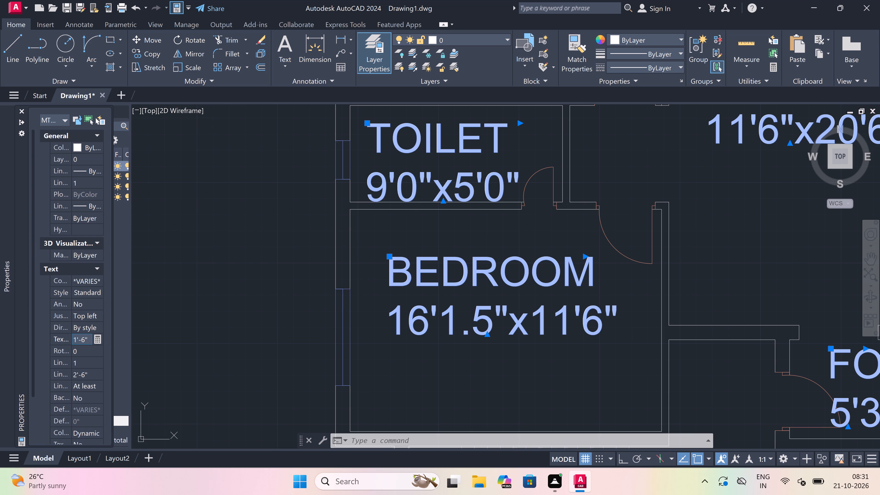
Set the text height of all selected room labels to 5" and clear the selection.
key("BackSpace")
key("BackSpace")
key("BackSpace")
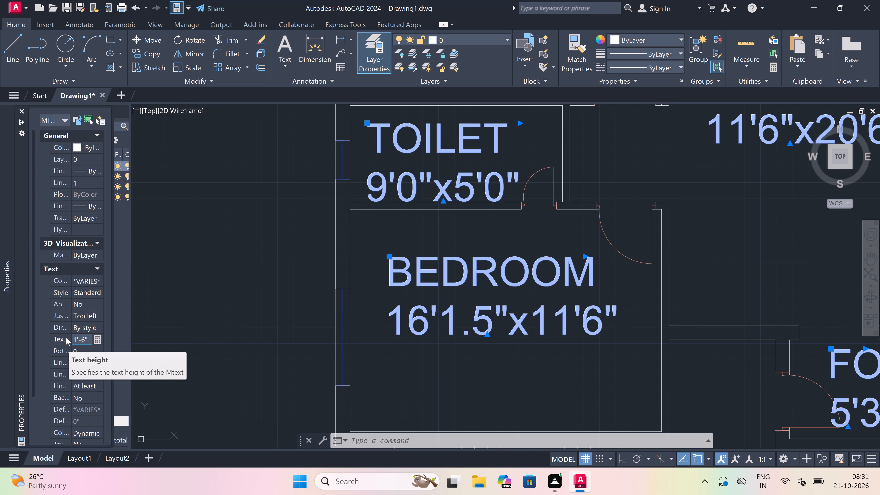
double_click(87, 338)
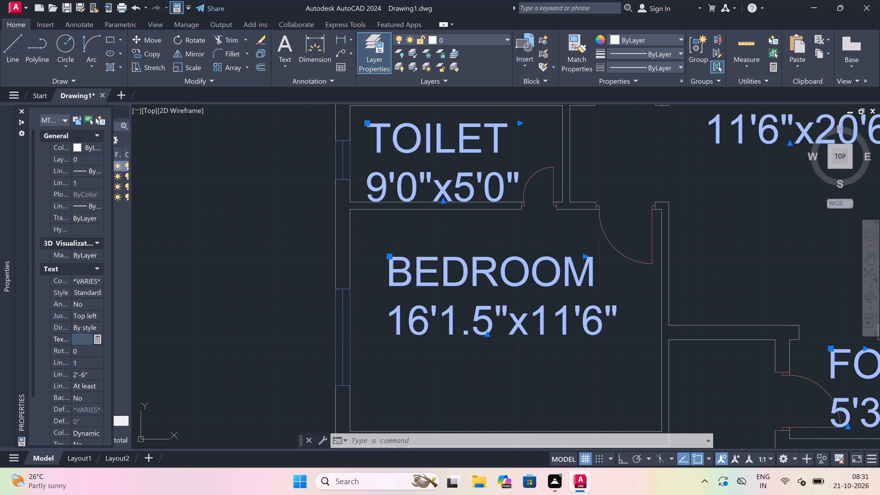
left_click(85, 339)
key("BackSpace")
key("BackSpace")
key("BackSpace")
key("BackSpace")
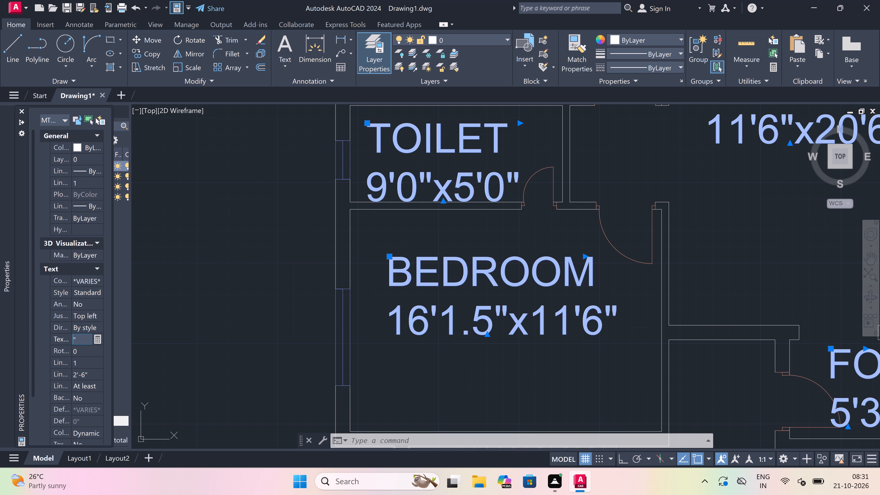
left_click(84, 342)
key("BackSpace")
key("BackSpace")
type("5\"")
left_click(154, 233)
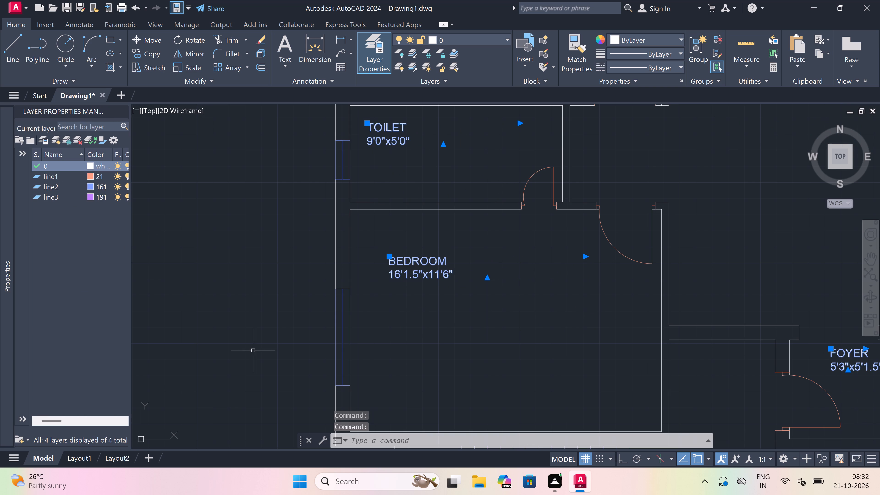
key("Escape")
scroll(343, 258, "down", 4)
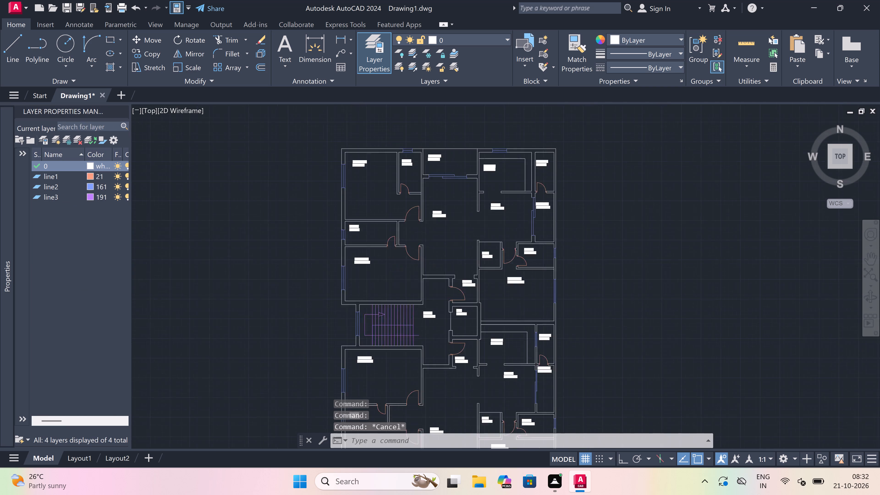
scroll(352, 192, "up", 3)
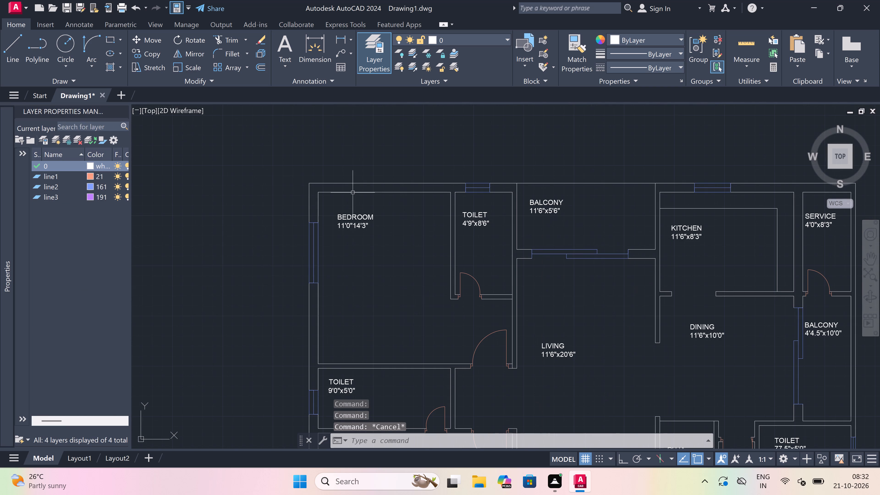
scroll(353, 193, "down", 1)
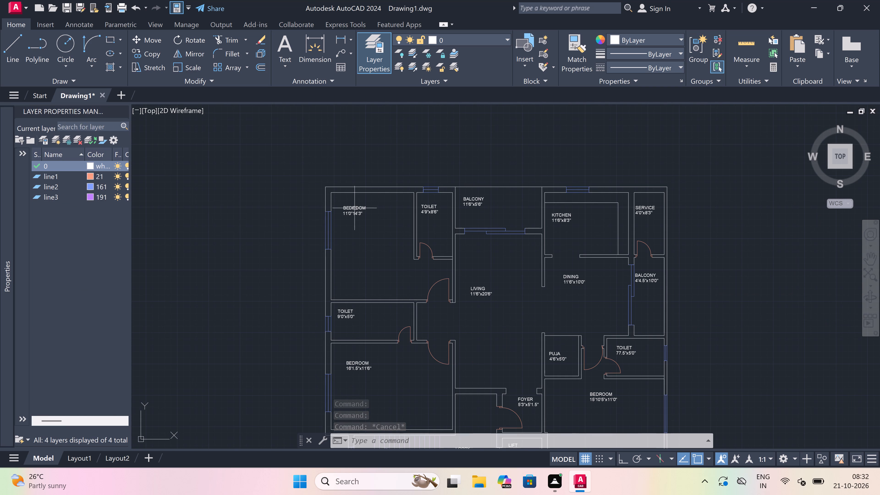
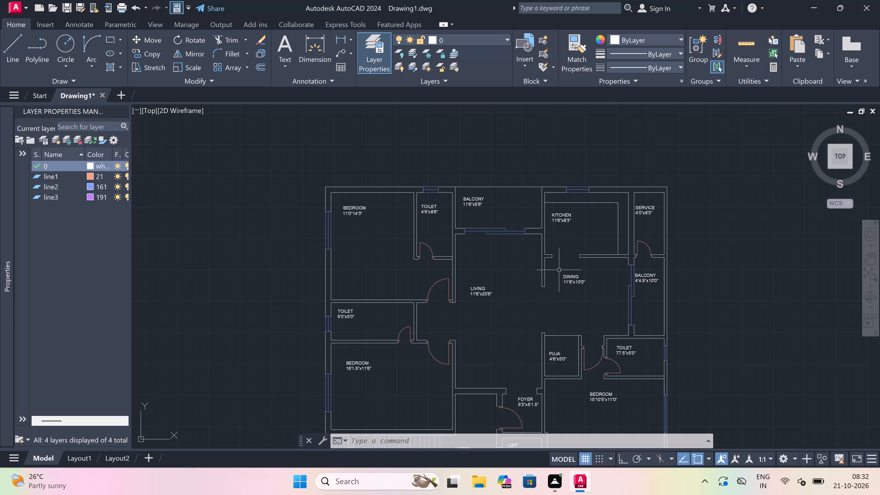
Move the northern unit's KITCHEN label east, toward the middle of the kitchen.
scroll(571, 197, "up", 2)
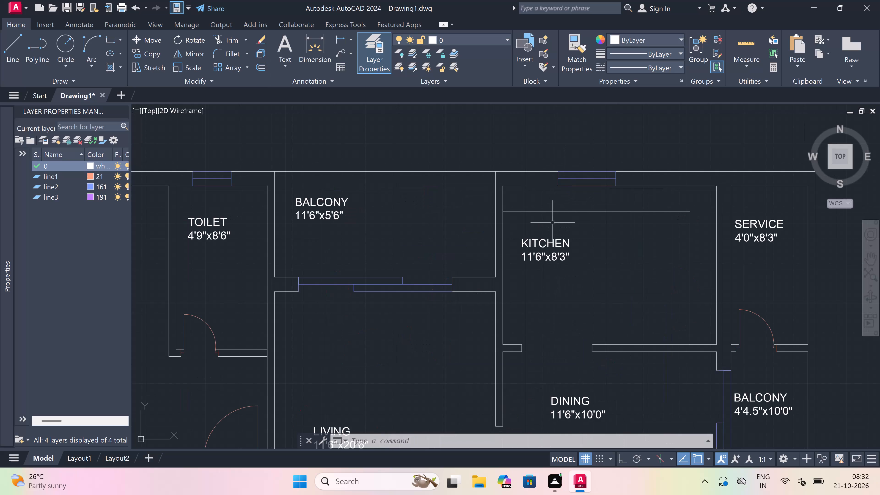
scroll(516, 266, "up", 1)
left_click(530, 226)
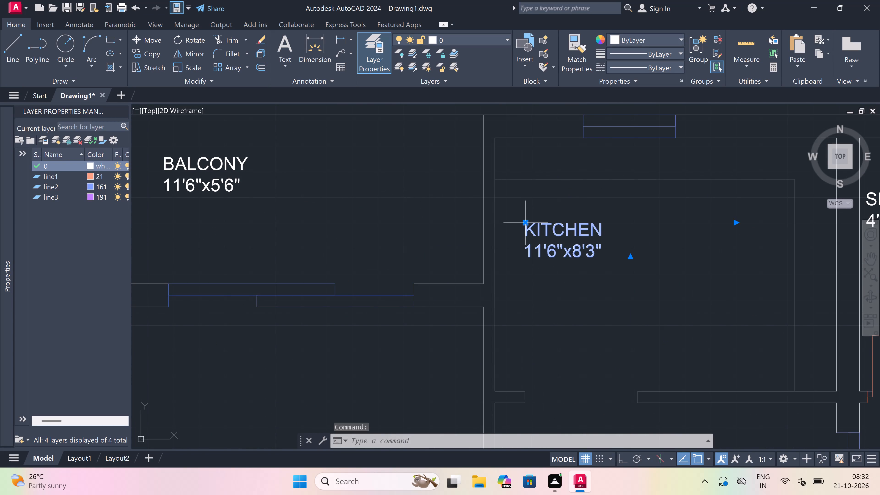
left_click(524, 224)
left_click(599, 224)
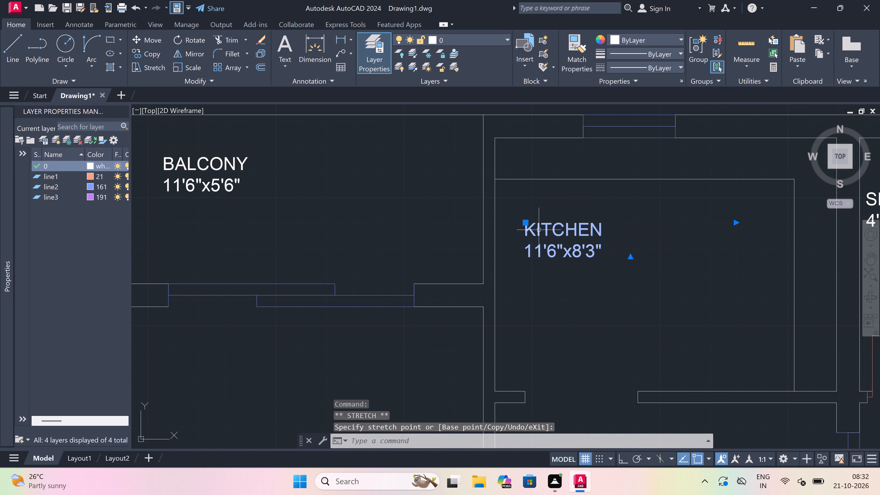
left_click(524, 222)
scroll(524, 221, "down", 3)
scroll(554, 224, "up", 4)
left_click(523, 225)
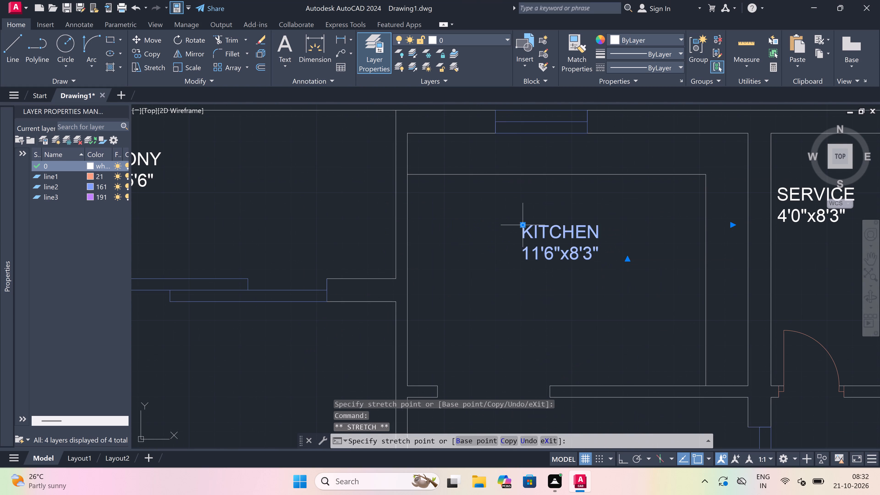
key("Escape")
Move the southern unit's 11'0"x14'3" BEDROOM label north, close to the room's north wall beneath the toilet.
scroll(525, 223, "down", 4)
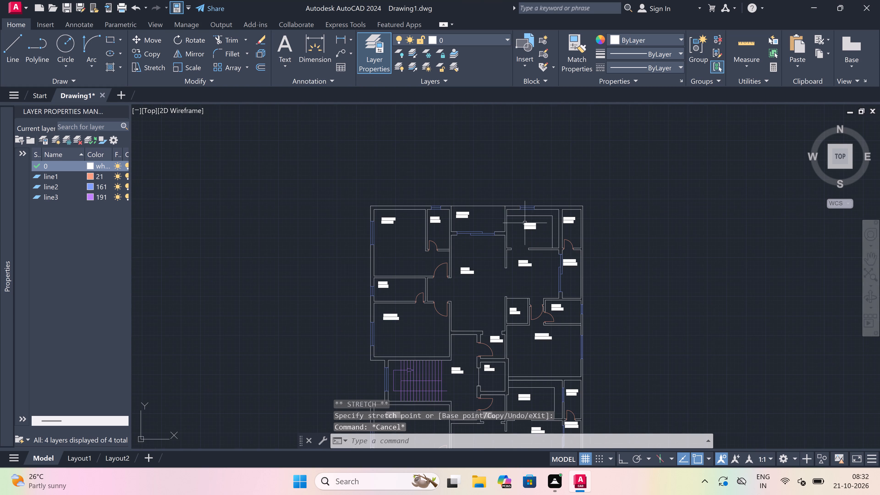
scroll(531, 264, "up", 2)
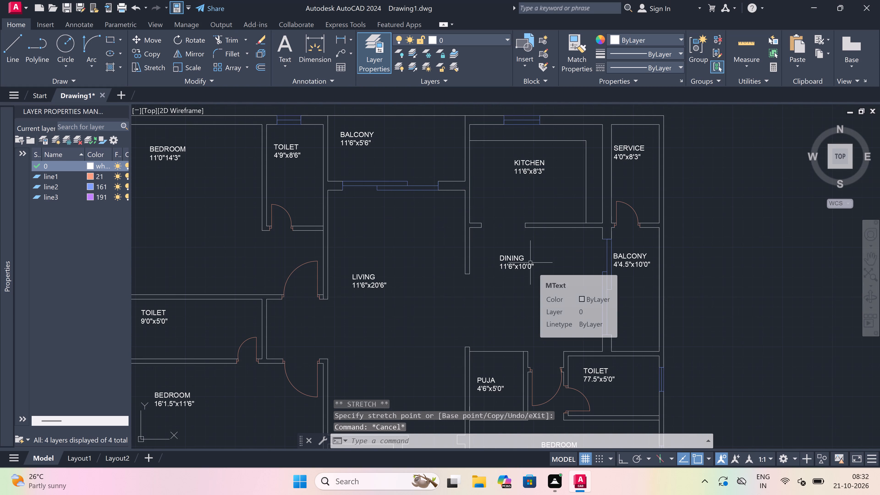
scroll(530, 263, "down", 2)
scroll(460, 321, "down", 2)
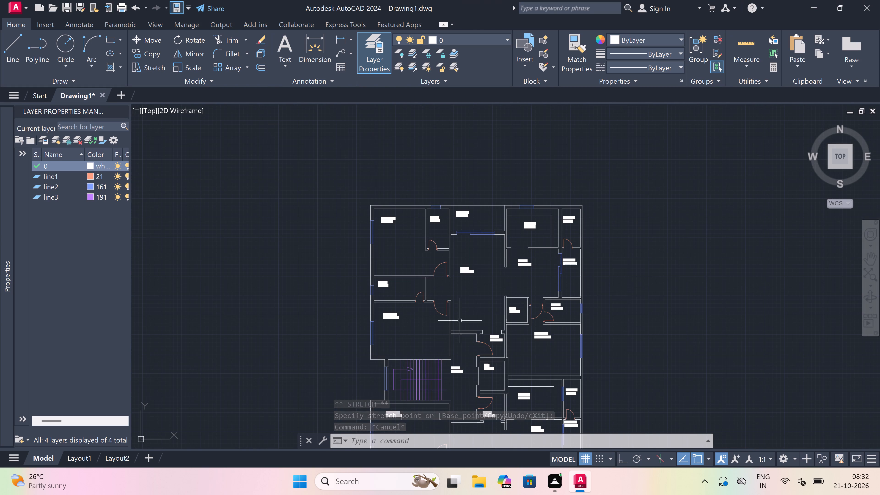
scroll(460, 321, "down", 2)
scroll(462, 345, "up", 5)
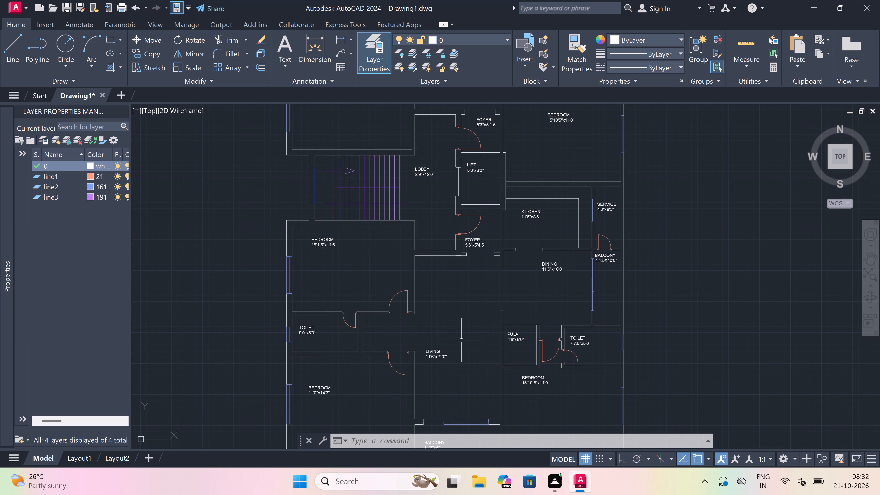
scroll(461, 340, "down", 5)
scroll(429, 354, "up", 3)
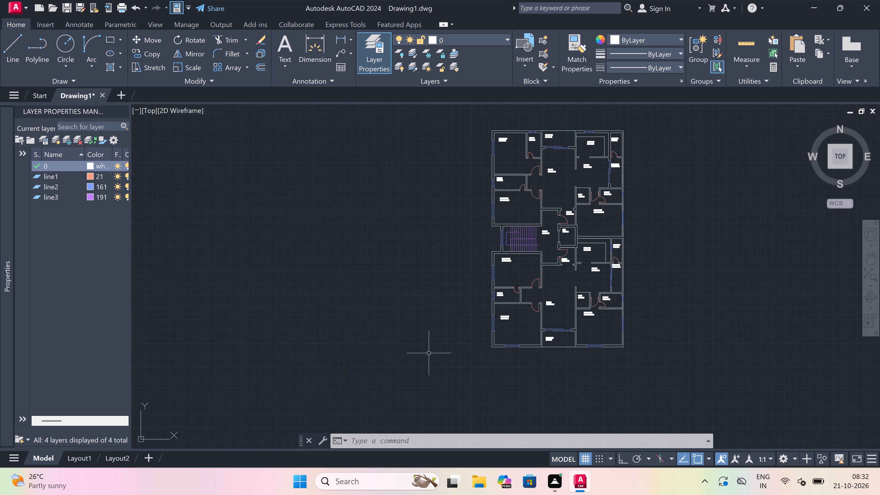
scroll(474, 322, "up", 2)
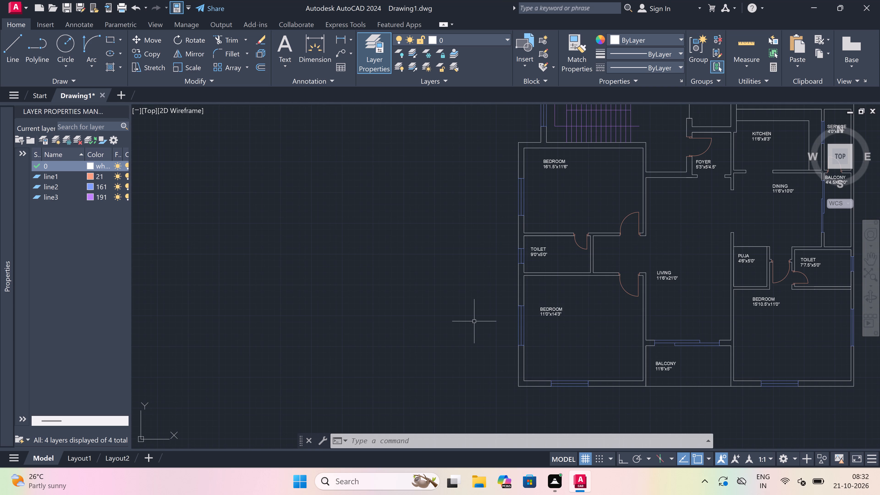
scroll(563, 313, "up", 1)
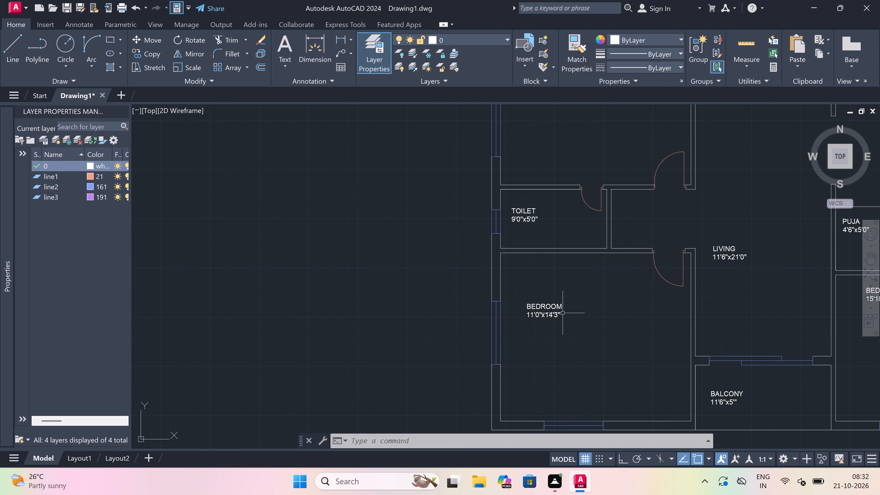
left_click(555, 310)
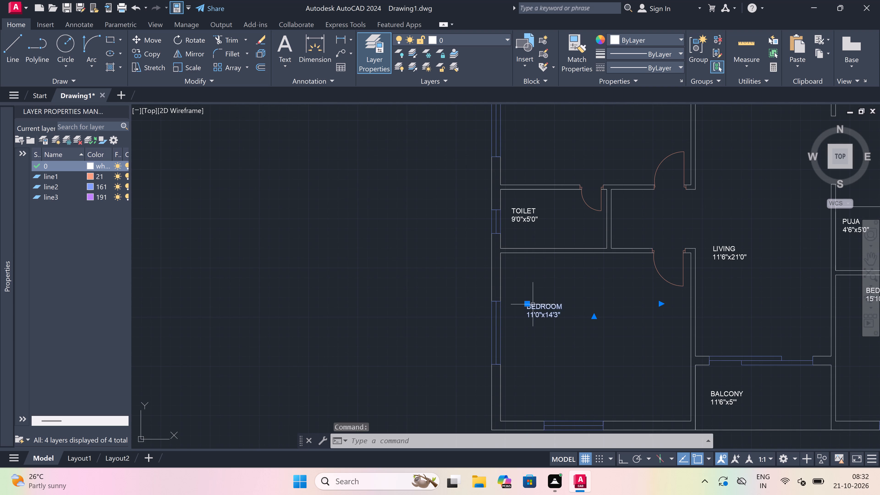
left_click(524, 303)
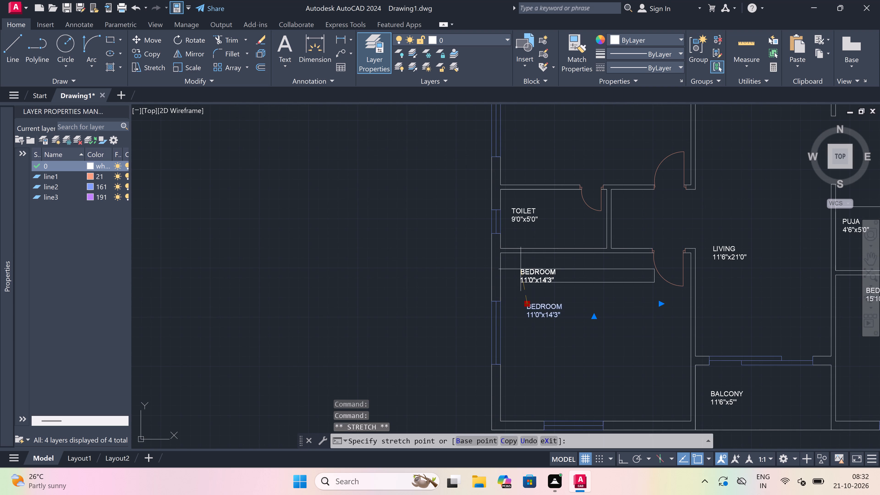
left_click(518, 262)
key("Escape")
Draw a toilet outline 4'9" wide and 8'6" deep from the southeast inner corner of the southern unit's 11'0"x14'3" bedroom.
scroll(520, 274, "down", 2)
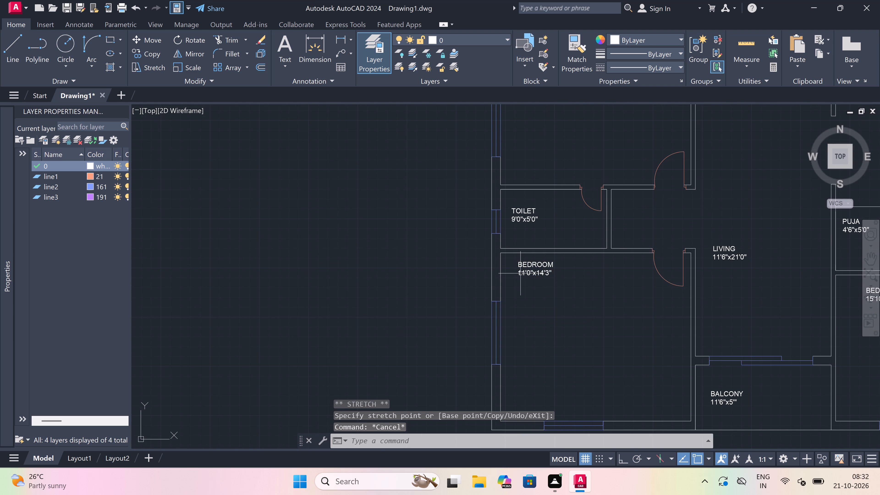
scroll(520, 274, "down", 2)
scroll(566, 279, "up", 2)
scroll(619, 280, "up", 1)
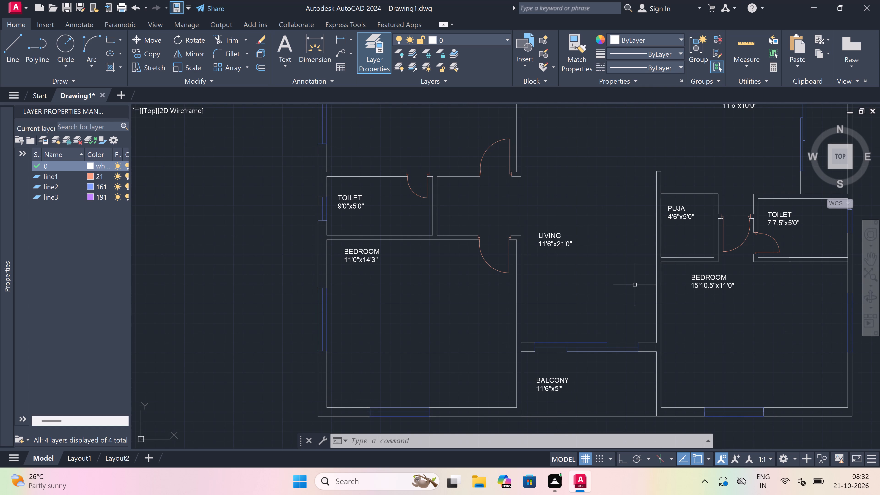
key("l")
key("space")
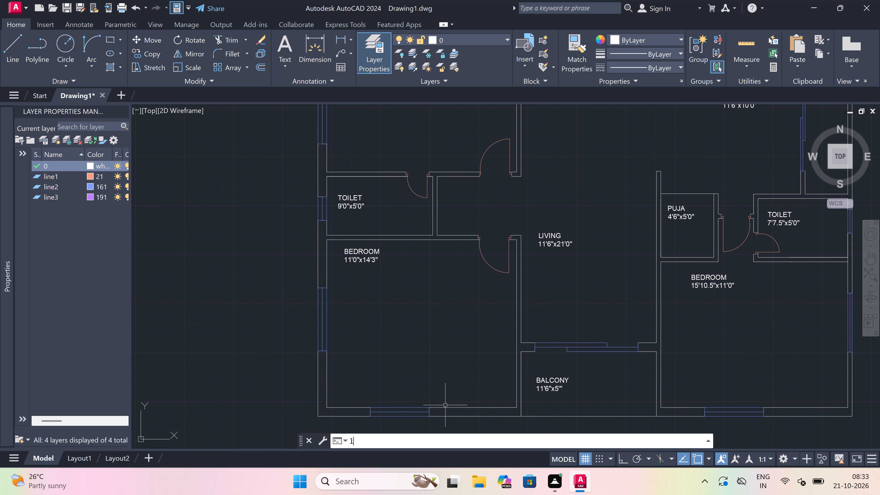
left_click(515, 407)
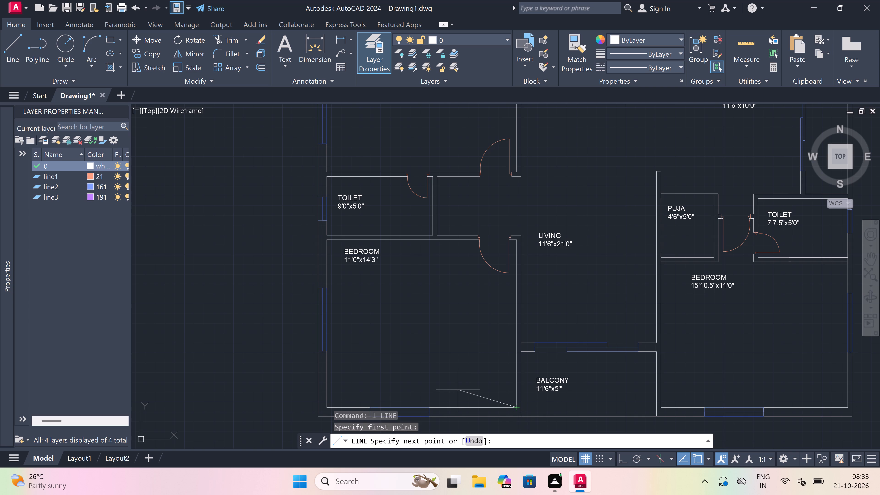
key("F8")
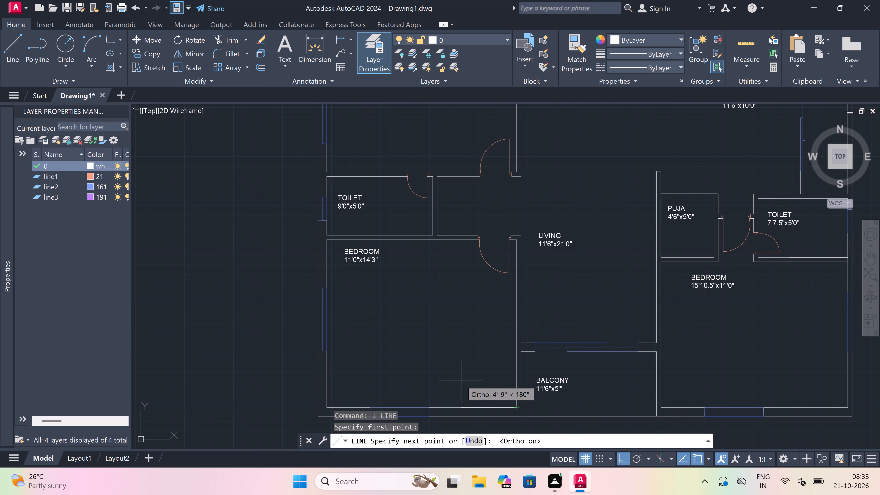
type("4'9")
type("\"")
key("space")
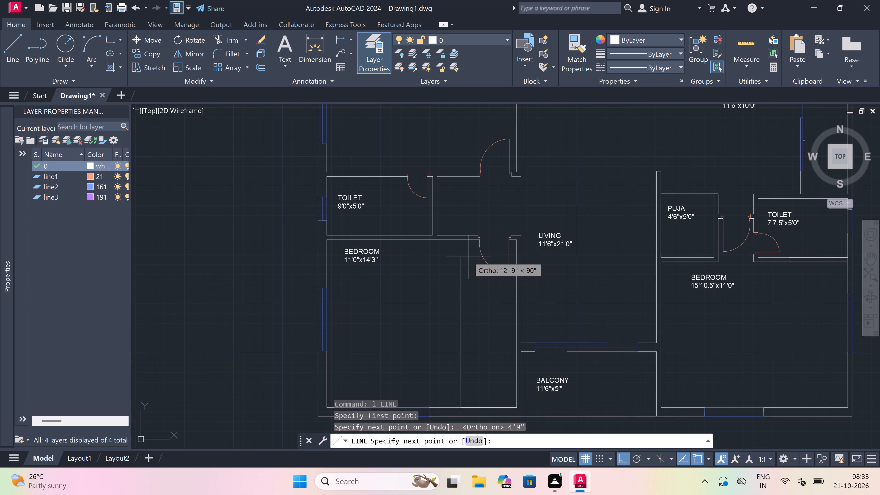
type("8'6\"")
key("space")
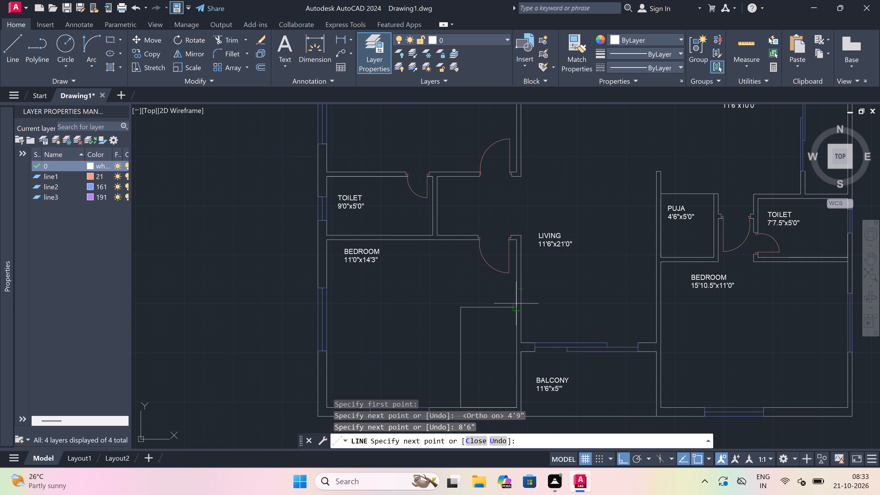
left_click(515, 309)
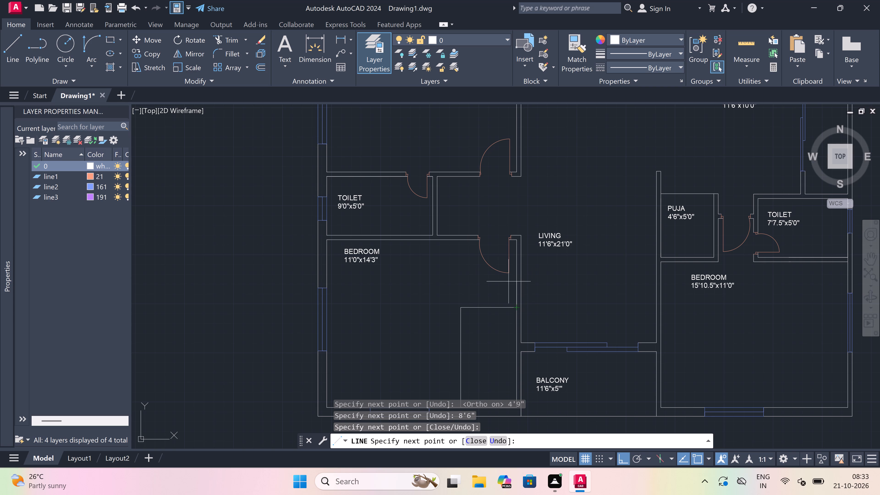
Draw the toilet's outer north wall line 4.5" above the inner line and close its west end.
type("4.5\"")
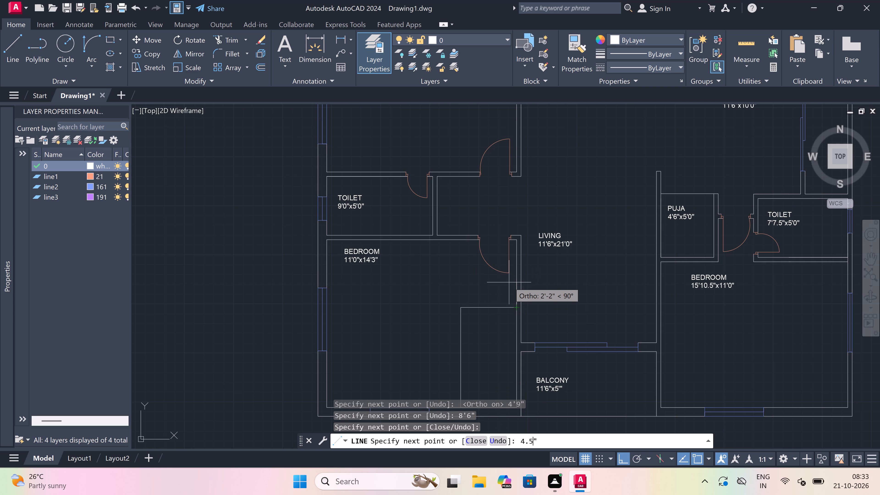
key("space")
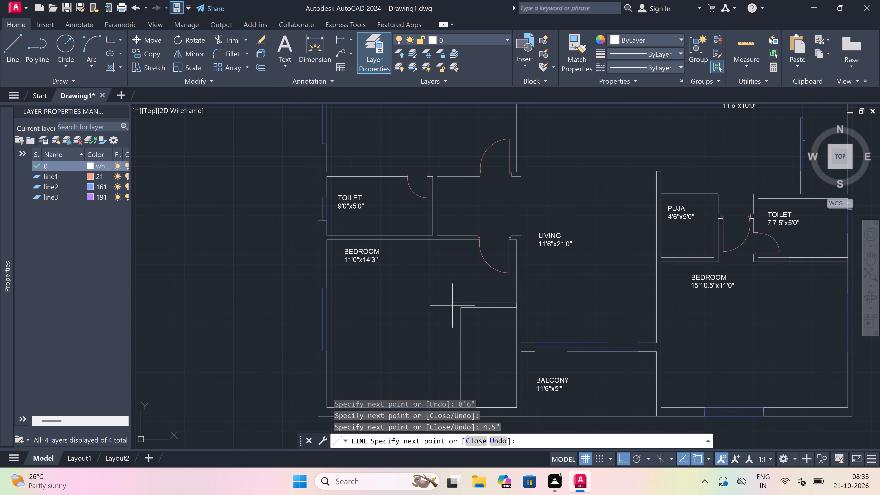
scroll(465, 307, "up", 2)
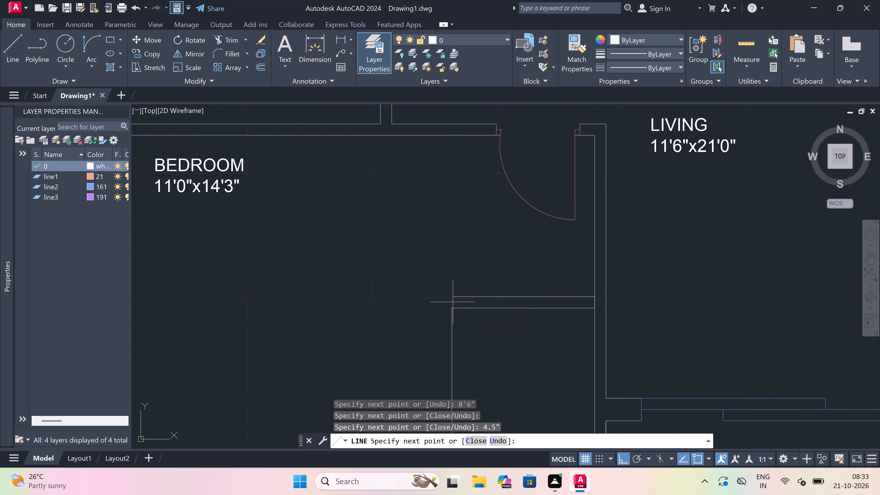
left_click(453, 291)
scroll(453, 291, "up", 3)
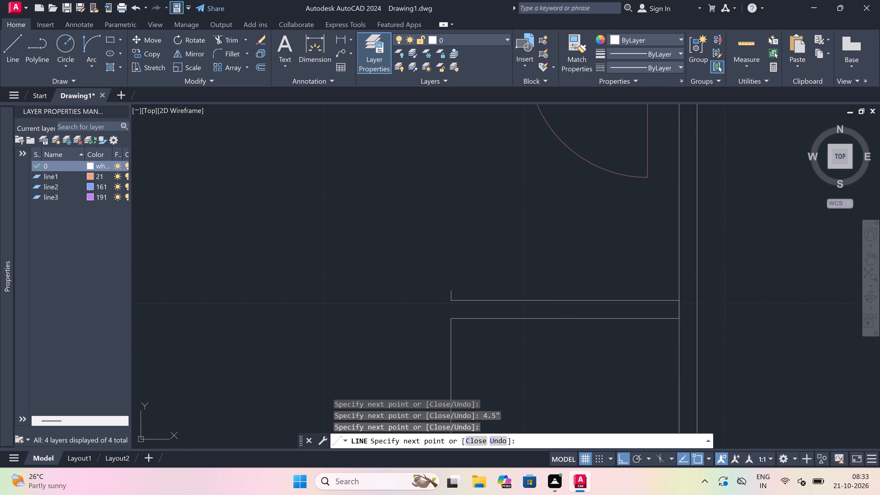
left_click(446, 363)
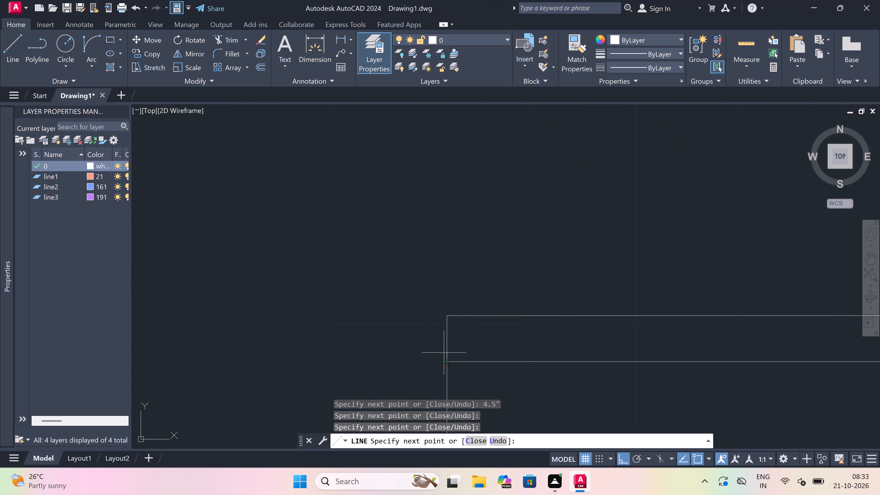
key("Escape")
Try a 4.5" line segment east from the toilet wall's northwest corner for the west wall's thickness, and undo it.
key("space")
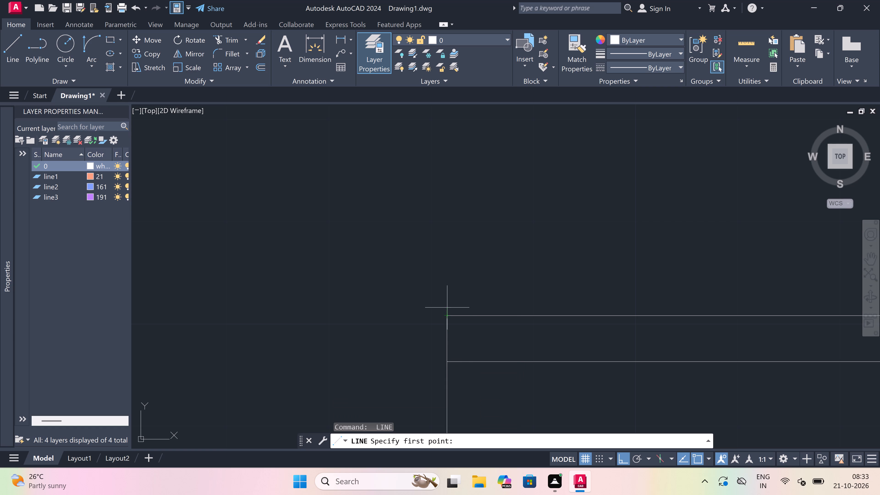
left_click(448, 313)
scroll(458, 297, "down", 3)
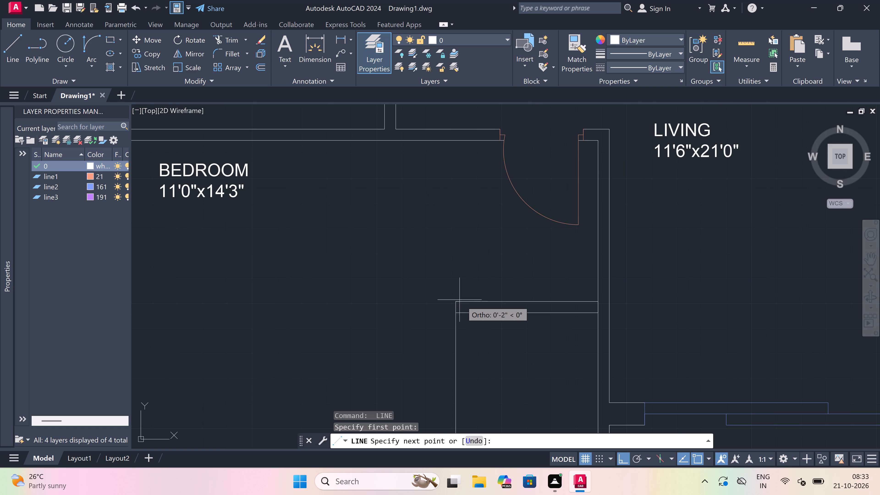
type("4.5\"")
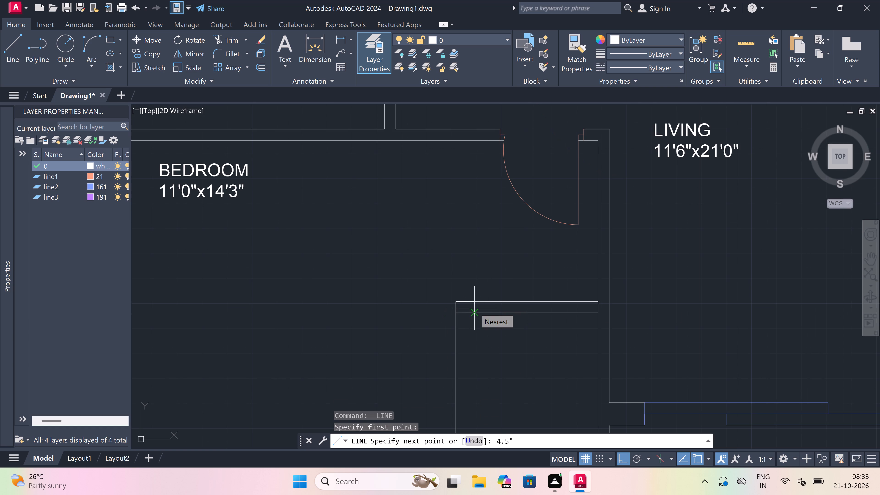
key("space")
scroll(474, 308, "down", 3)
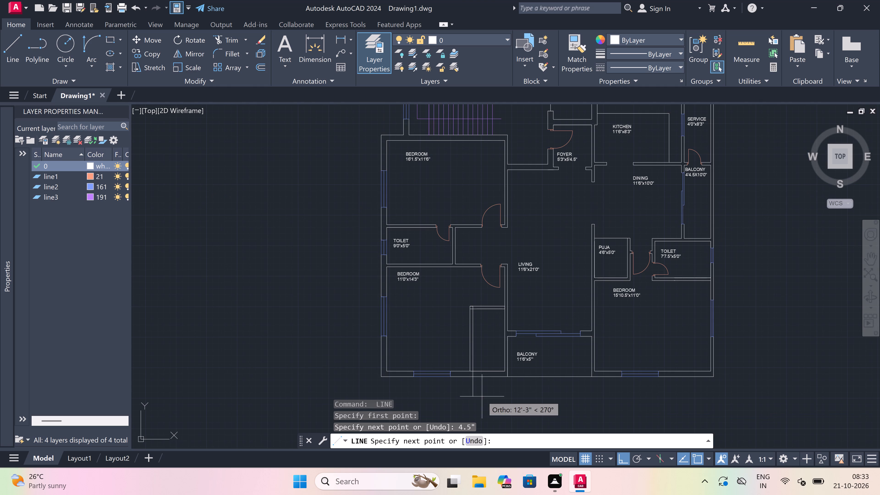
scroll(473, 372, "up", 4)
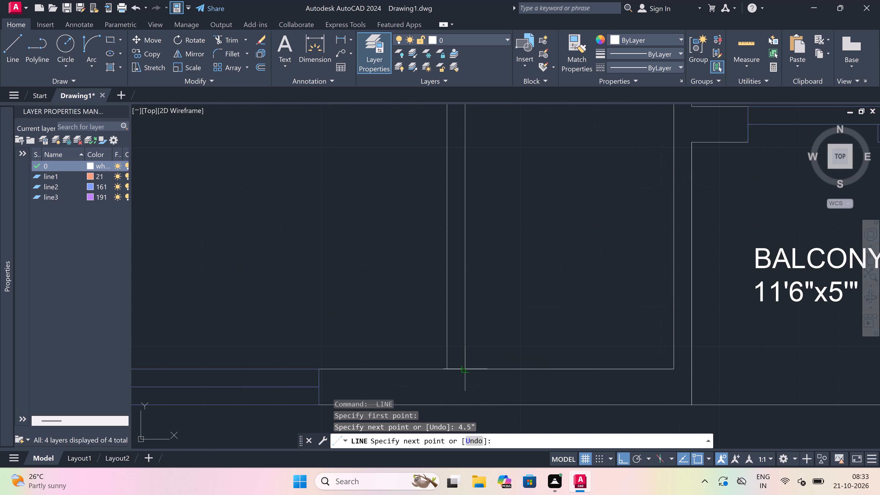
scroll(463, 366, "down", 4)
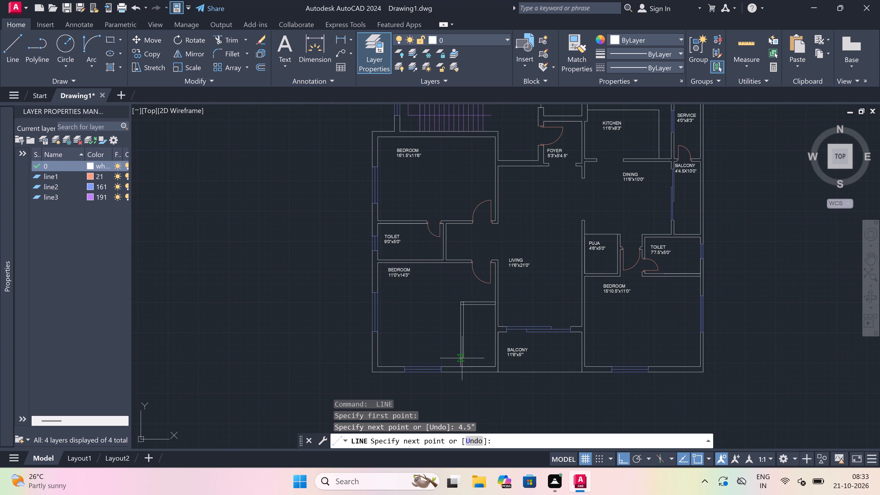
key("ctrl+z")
Draw the toilet's outer west wall line, 4.5" outside the inner line, from the north wall down to the bedroom's south wall.
scroll(437, 262, "up", 1)
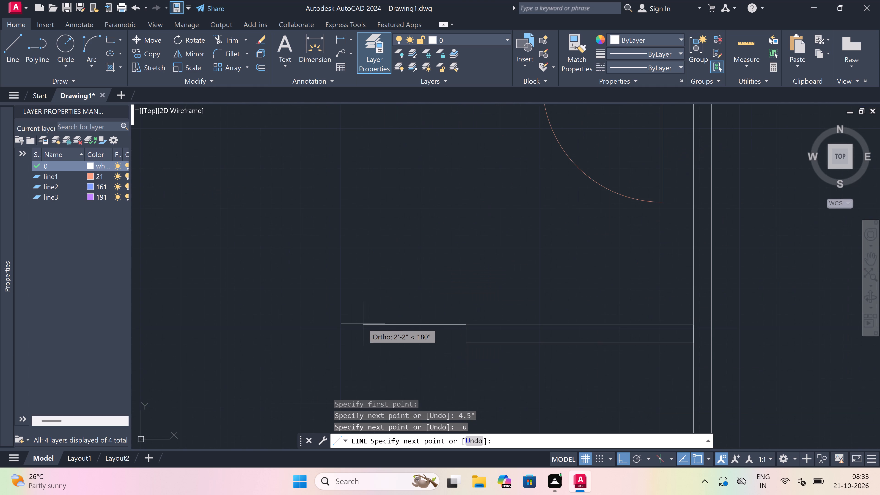
scroll(362, 317, "down", 4)
scroll(358, 335, "up", 2)
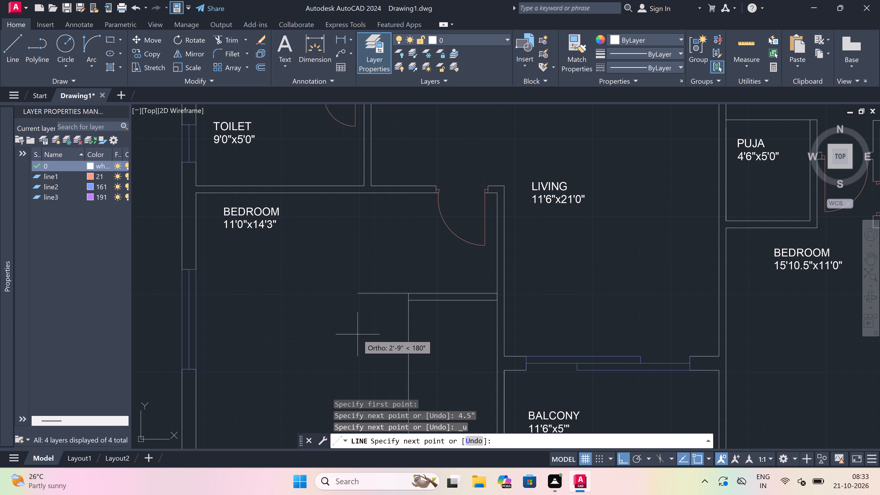
type("4.5\"")
key("space")
scroll(418, 299, "down", 2)
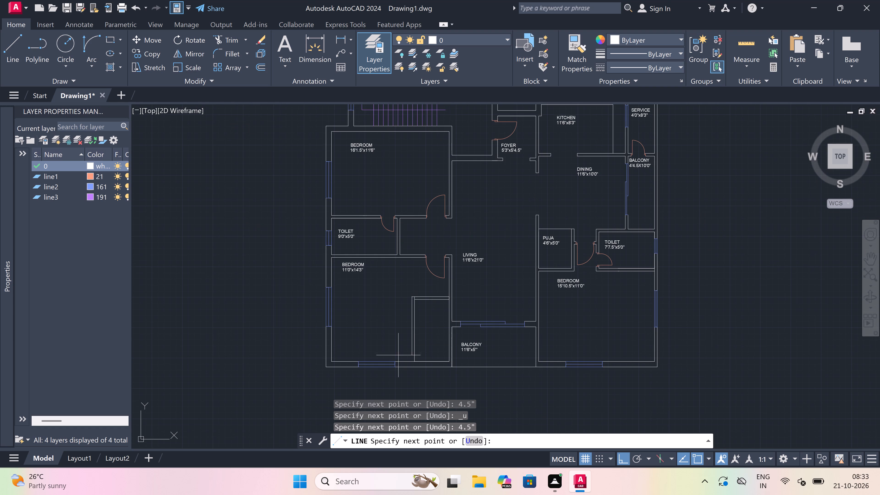
scroll(403, 360, "up", 3)
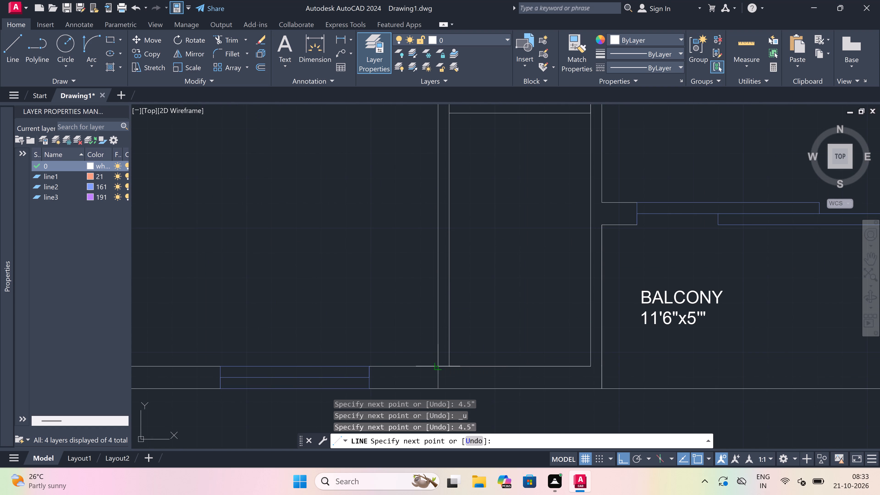
left_click(437, 362)
key("Escape")
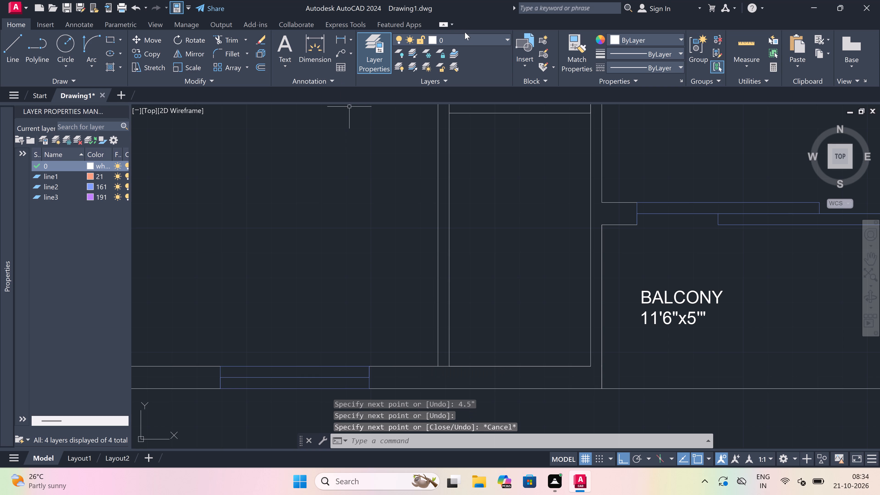
On layer line1, draw the toilet door's west jamb across the north wall, with a 2" stop and a 2' leaf running south.
left_click(467, 38)
left_click(477, 65)
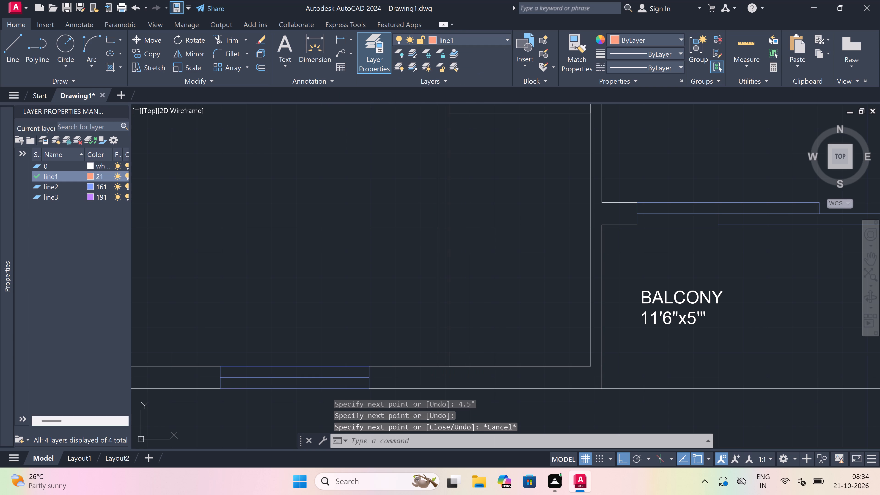
key("l")
key("space")
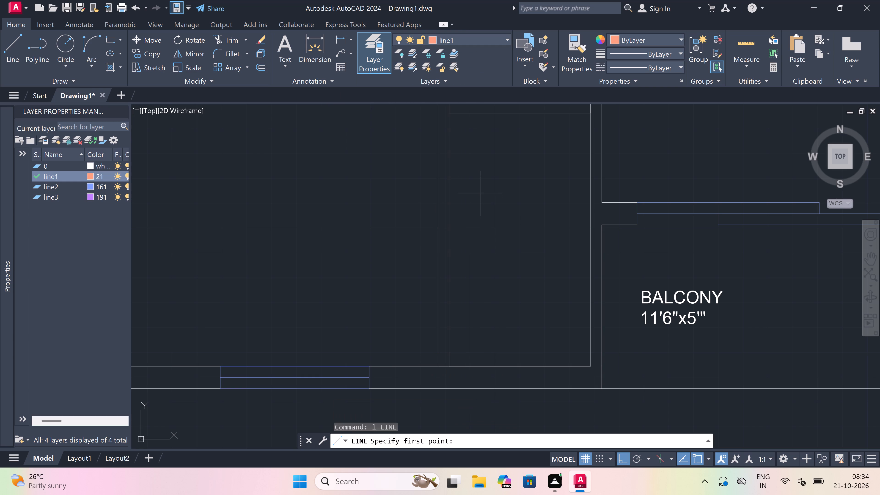
scroll(480, 195, "down", 4)
scroll(478, 168, "up", 3)
scroll(474, 225, "up", 3)
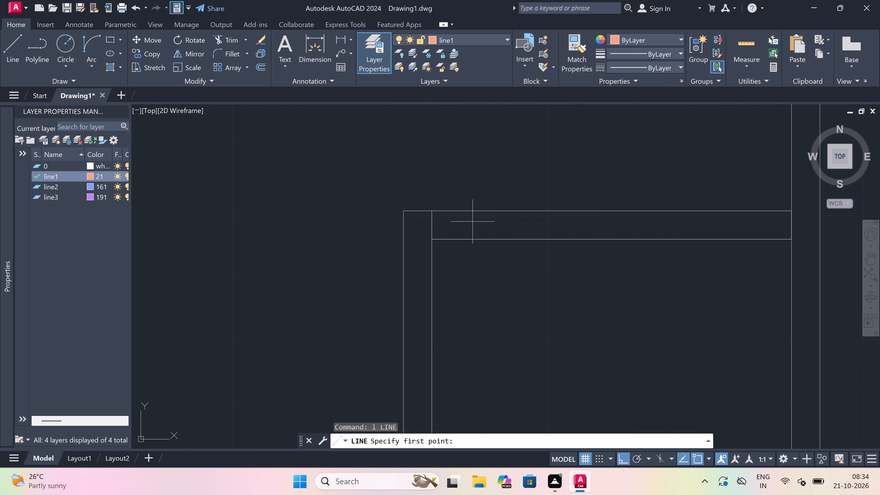
left_click(456, 208)
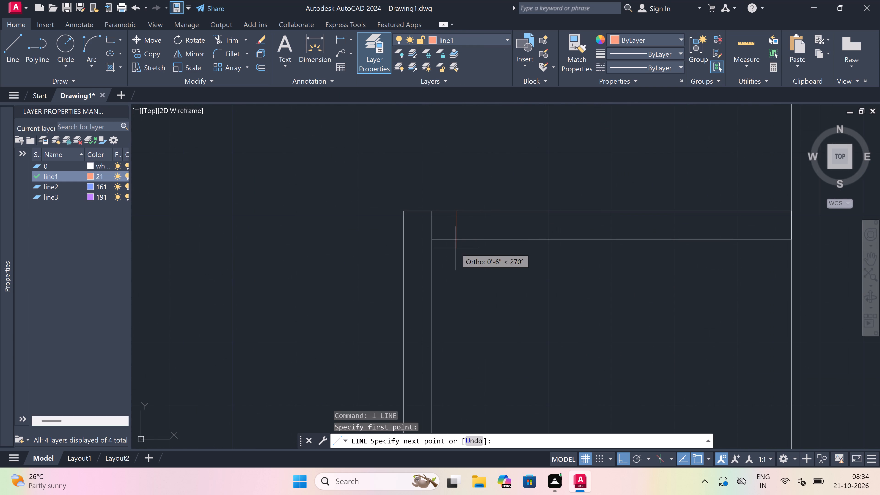
left_click(455, 236)
left_click(457, 222)
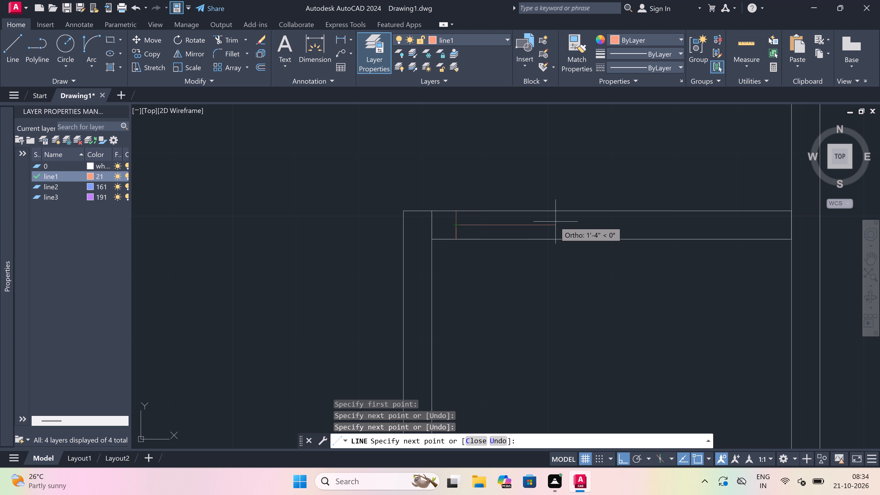
key("2")
key("shift+quotedbl")
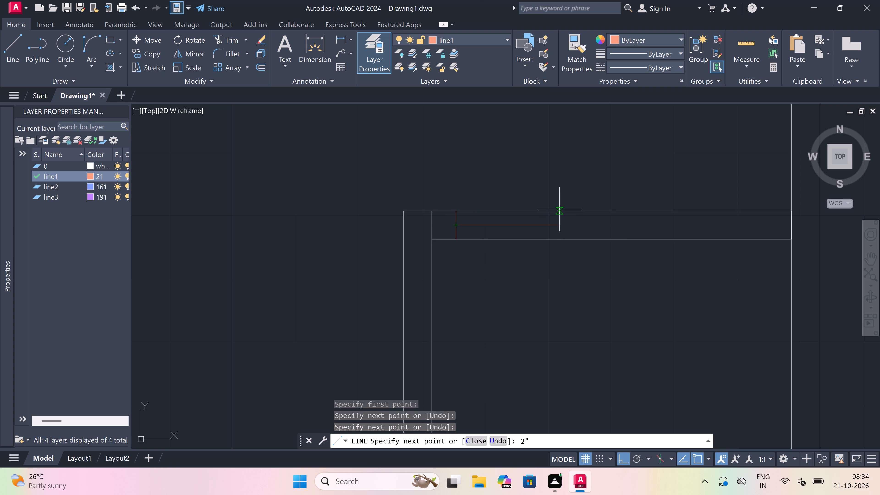
key("space")
key("2")
key("apostrophe")
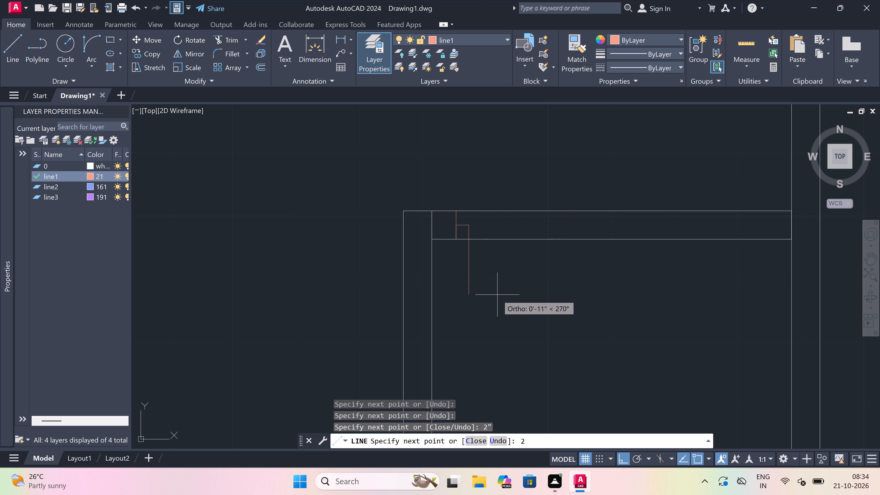
key("space")
key("Escape")
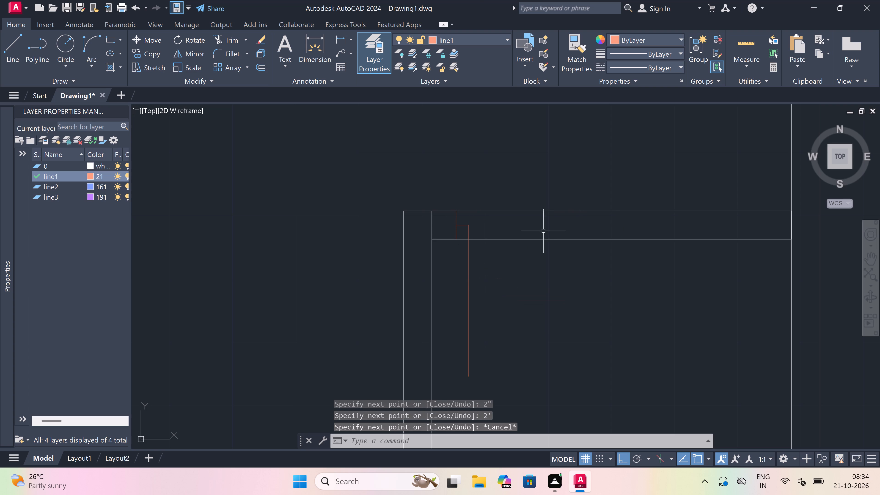
Draw the toilet door's east jamb across the north wall, with a 2" stop pointing west from its midpoint.
key("space")
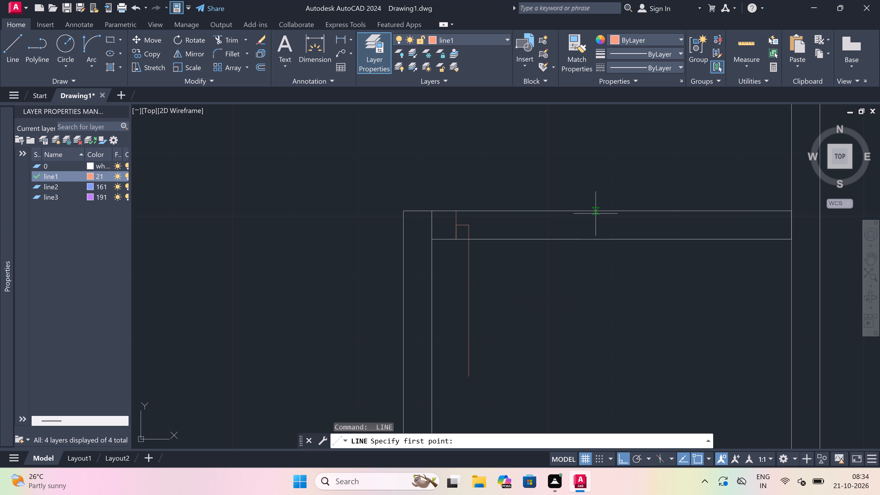
left_click(599, 212)
left_click(599, 242)
left_click(600, 224)
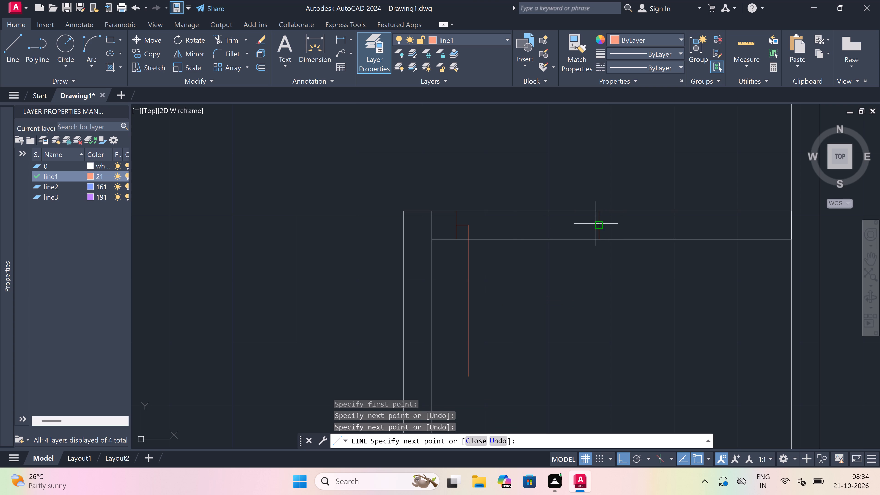
key("2")
key("shift+quotedbl")
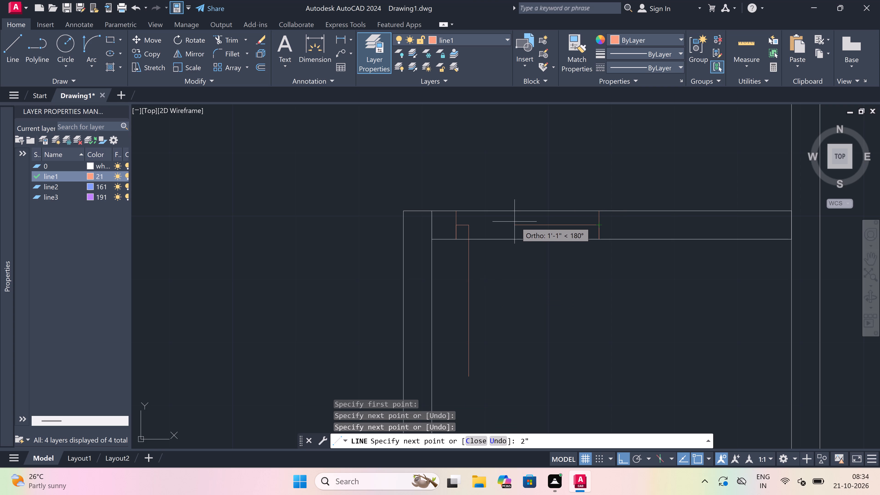
key("space")
key("Escape")
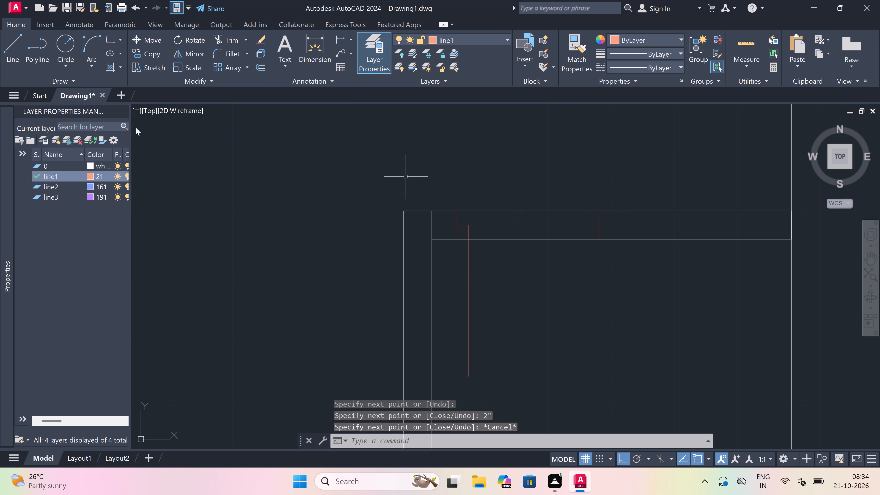
Draw the toilet door's swing arc from the leaf's south end to the tip of the east jamb's stop.
left_click(91, 40)
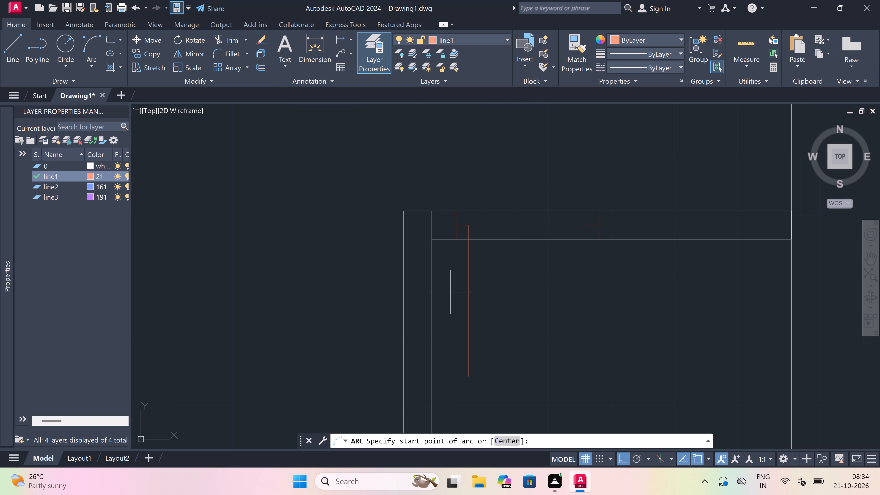
left_click(469, 377)
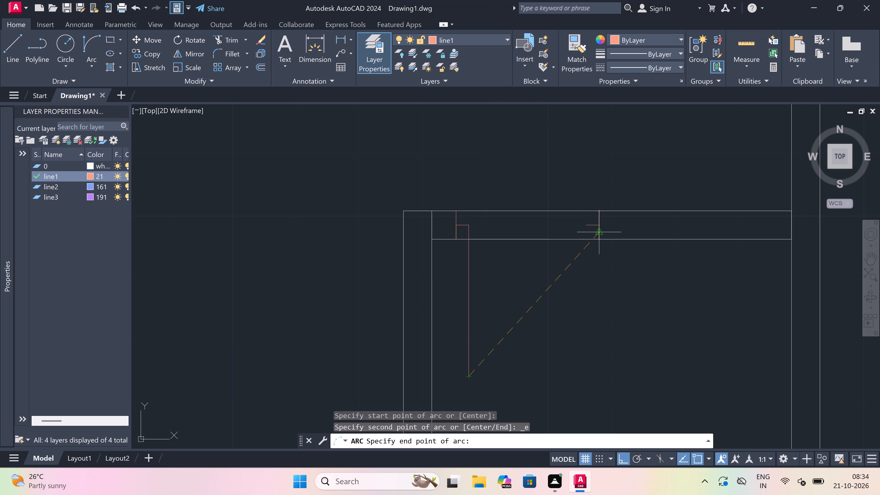
left_click(586, 221)
left_click(661, 288)
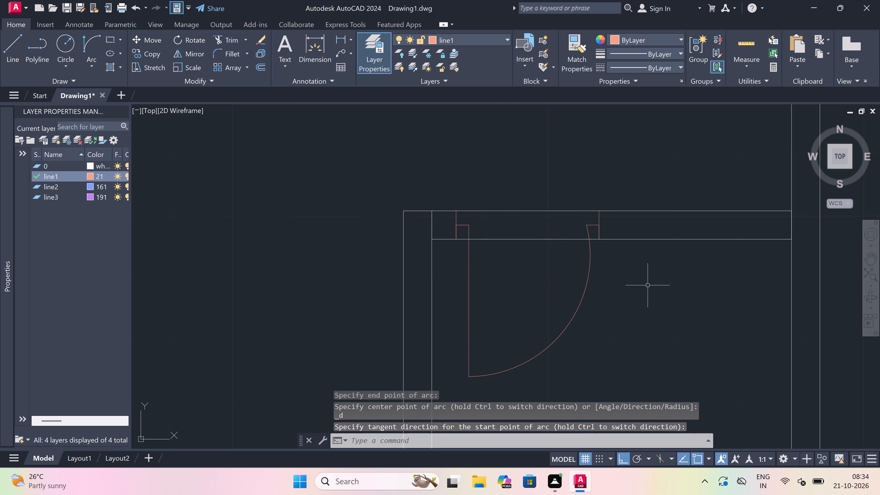
Trim the toilet's north wall lines across the door opening and the leftover segment inside the northwest wall corner.
key("t")
key("r")
key("space")
left_click(542, 202)
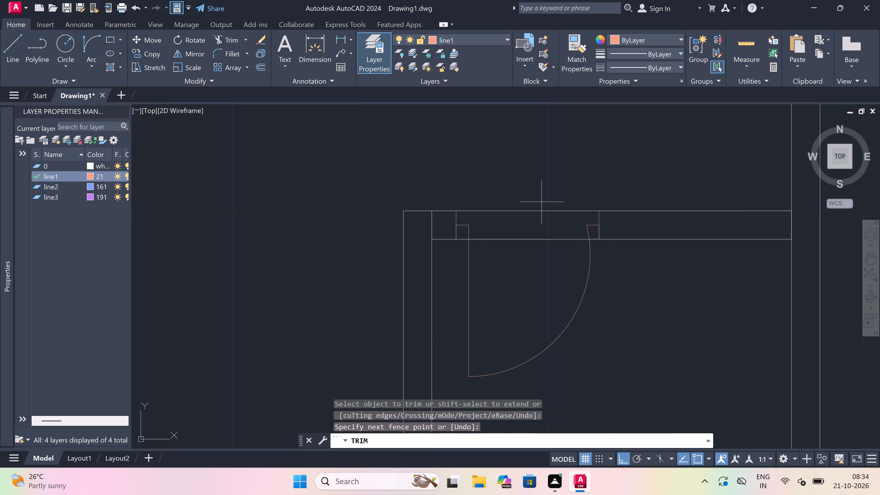
left_click(519, 309)
left_click(420, 226)
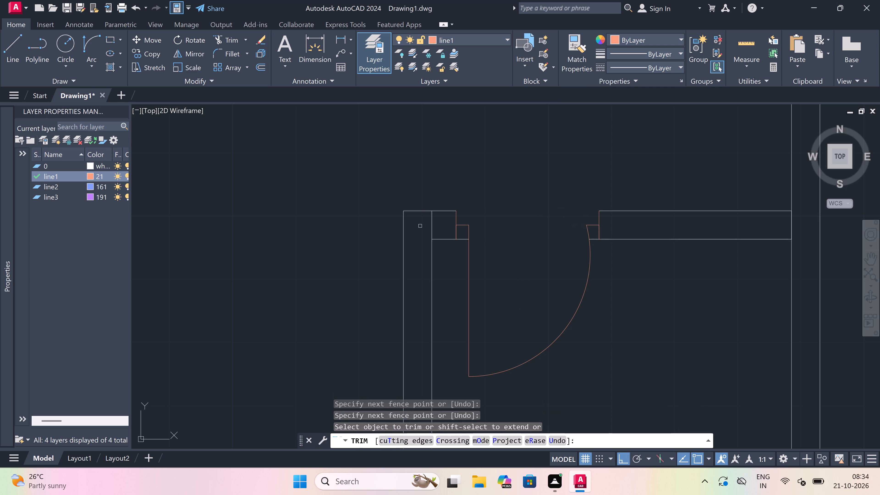
left_click(442, 225)
key("Escape")
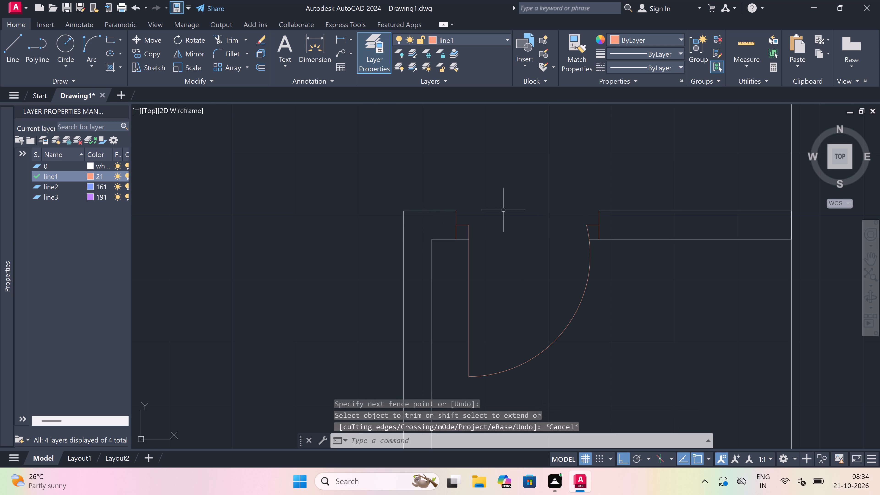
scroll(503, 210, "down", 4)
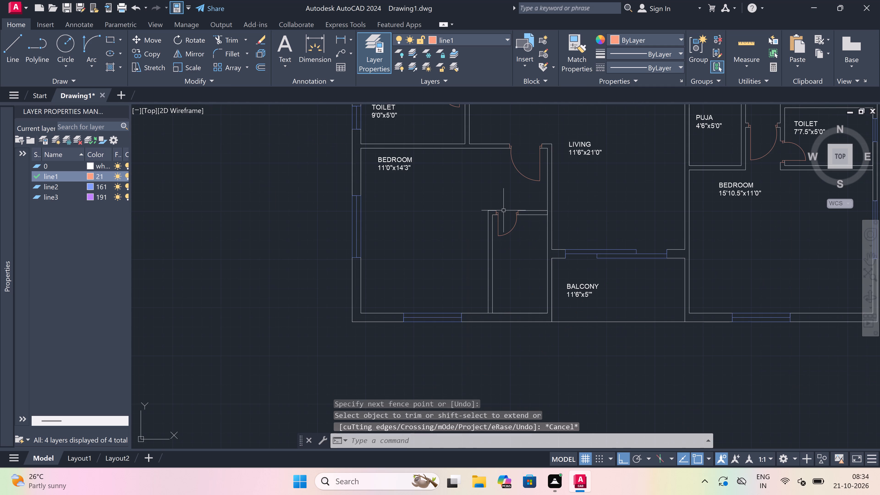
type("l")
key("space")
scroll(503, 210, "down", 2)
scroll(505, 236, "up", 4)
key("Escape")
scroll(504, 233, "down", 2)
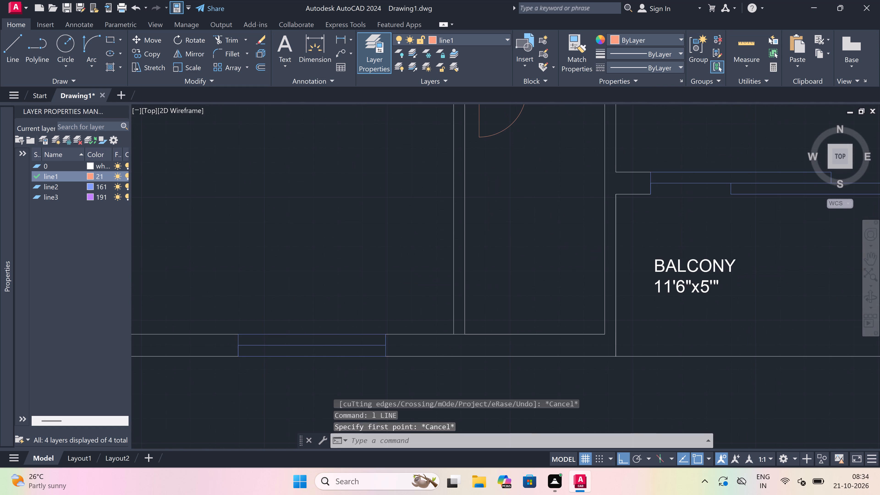
Move the toilet's north and west walls together with its door a short distance straight north.
scroll(512, 186, "up", 1)
left_click(536, 140)
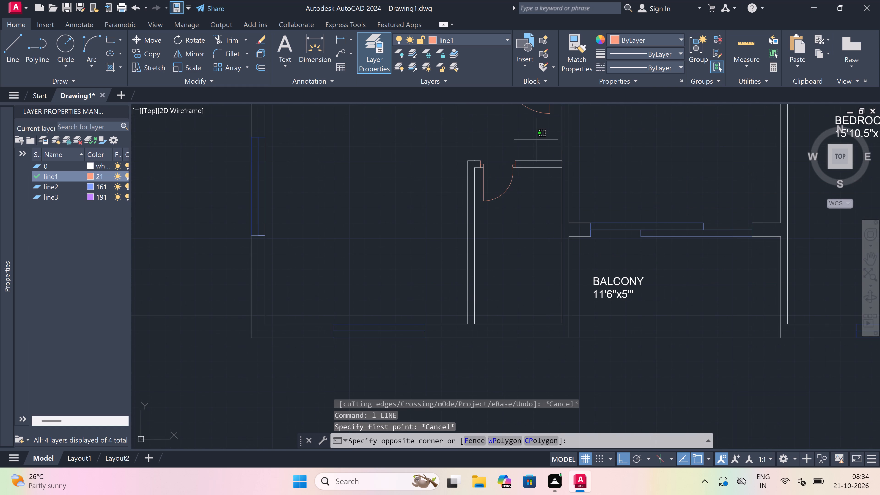
double_click(455, 235)
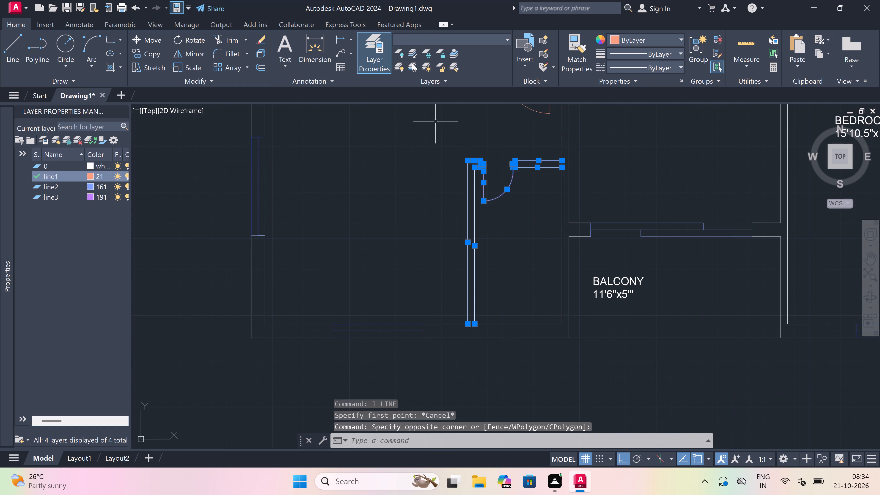
left_click_drag(149, 37, 150, 37)
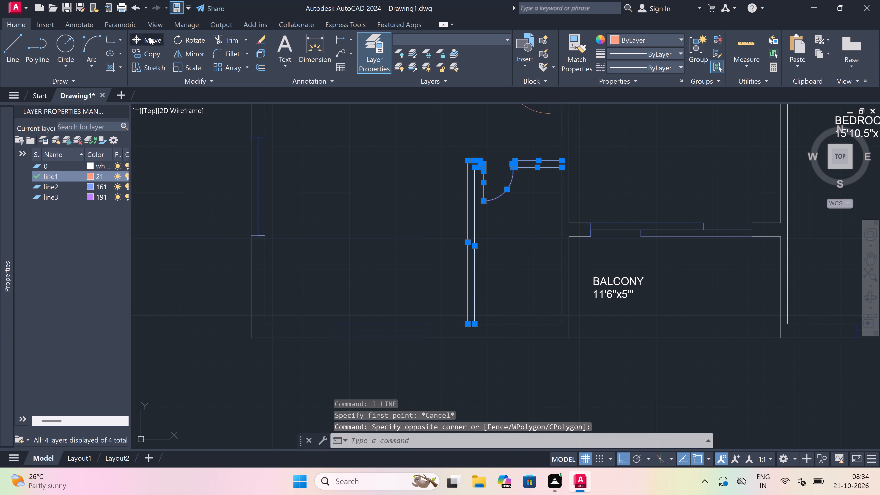
left_click_drag(150, 37, 151, 37)
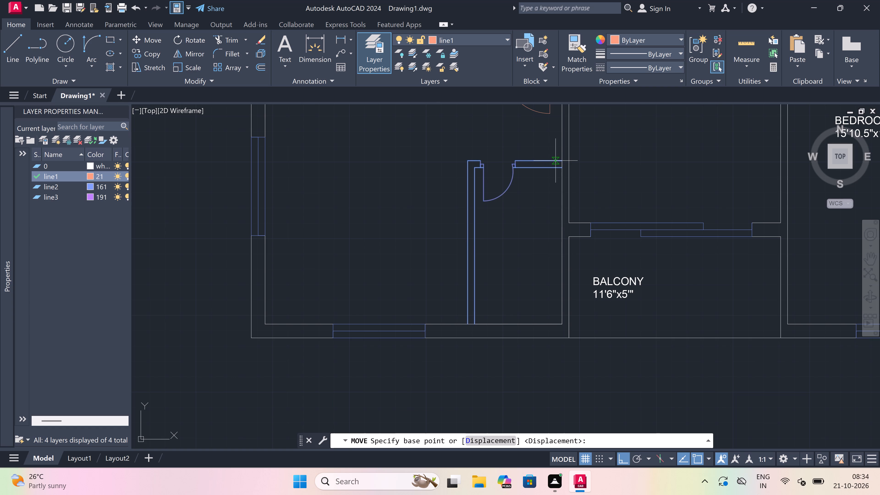
left_click(558, 161)
left_click(558, 133)
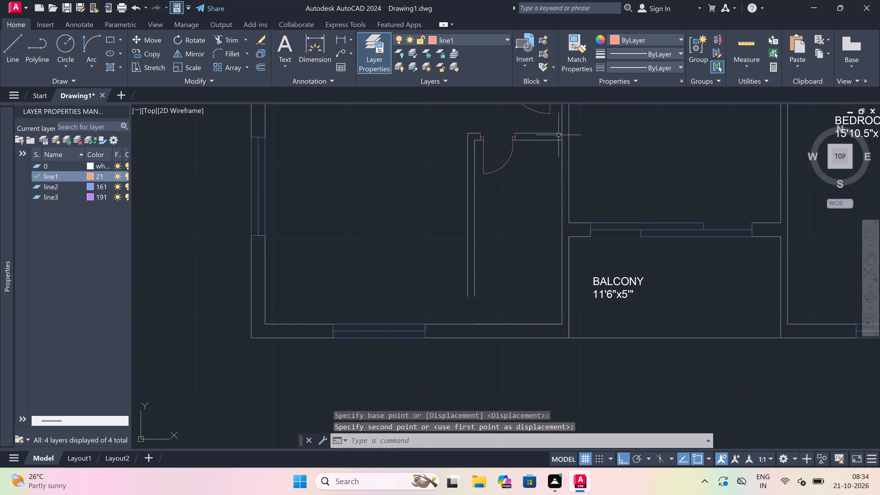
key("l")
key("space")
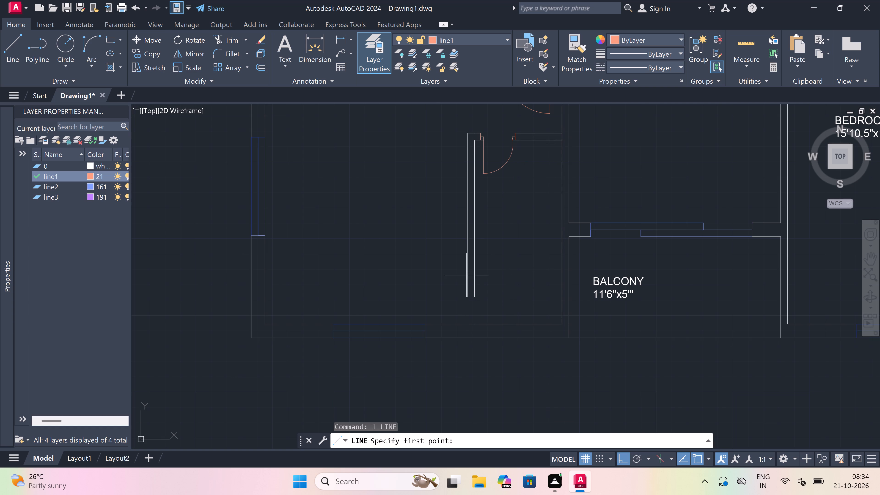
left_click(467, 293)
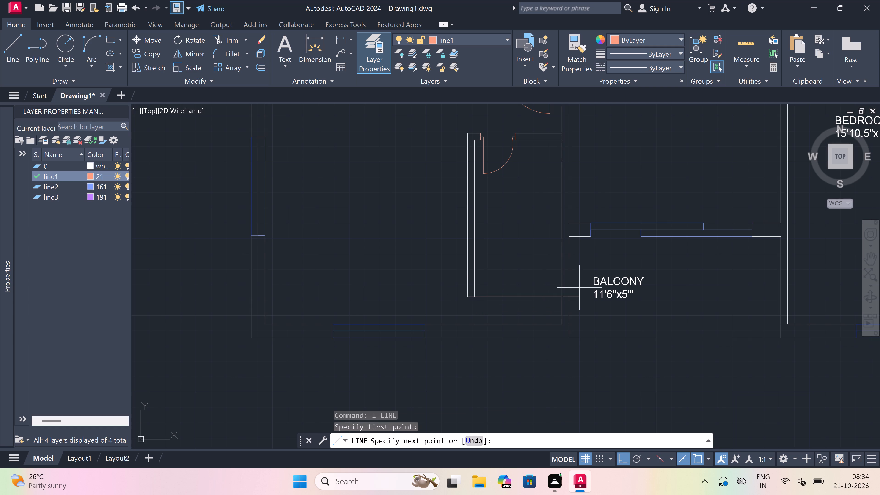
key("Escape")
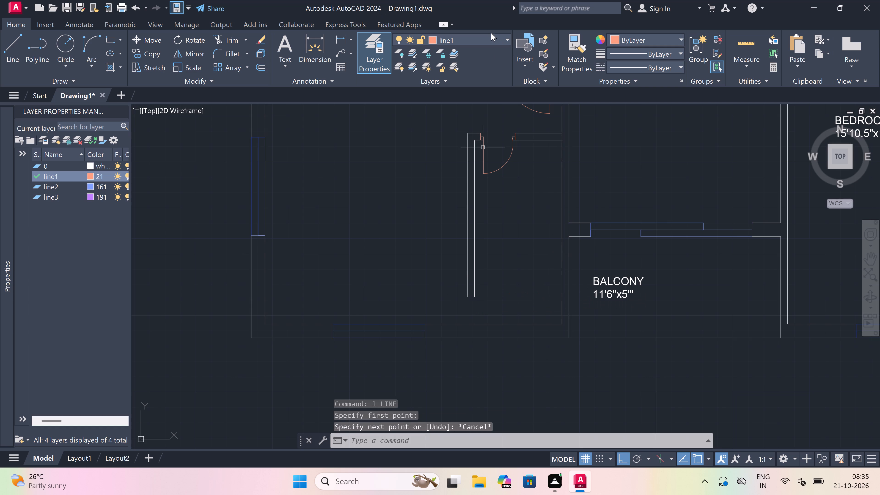
Make layer 0 current and draw the toilet's outer west wall line from its open south end down to the building's outer south wall line.
left_click(490, 33)
left_click(478, 38)
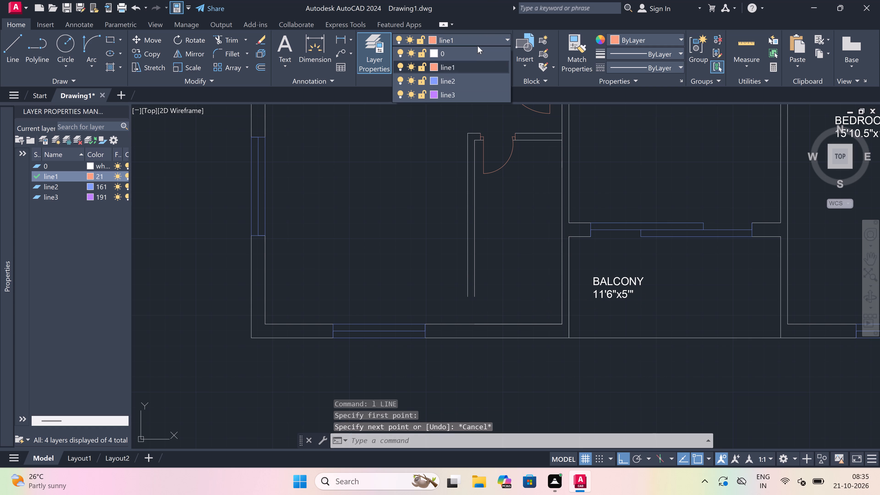
left_click(471, 55)
key("space")
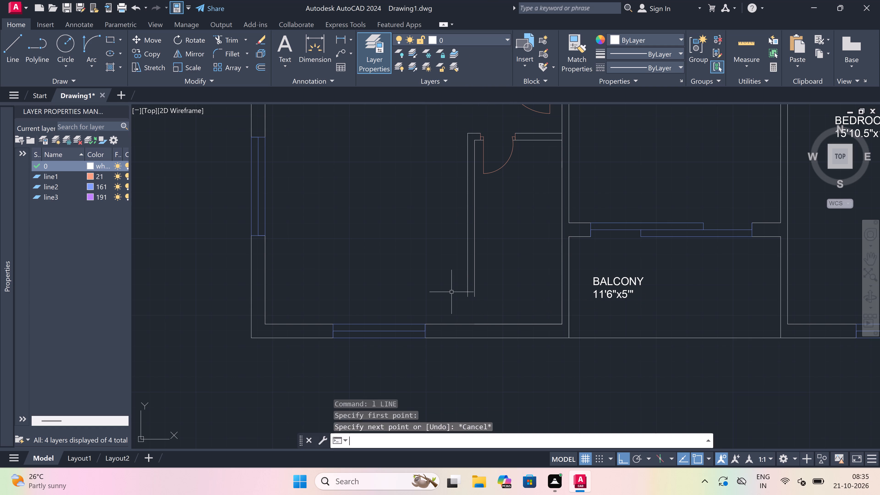
left_click_drag(465, 295, 466, 300)
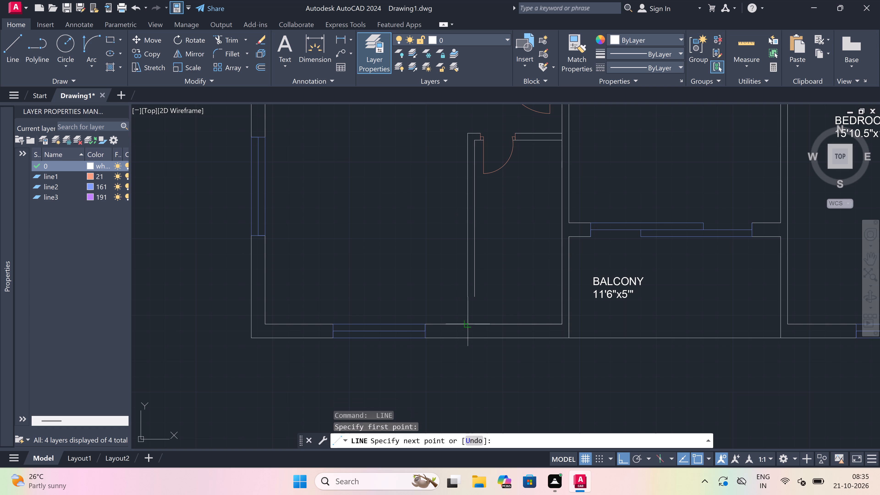
left_click(470, 338)
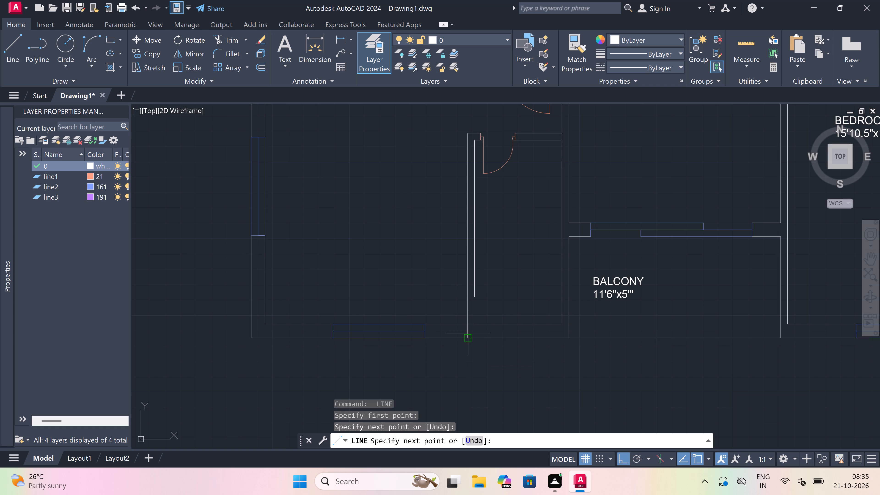
key("Escape")
Draw the toilet's inner south line from the west wall to the east wall, back 4.5" west, and straight south to the outer wall line.
key("space")
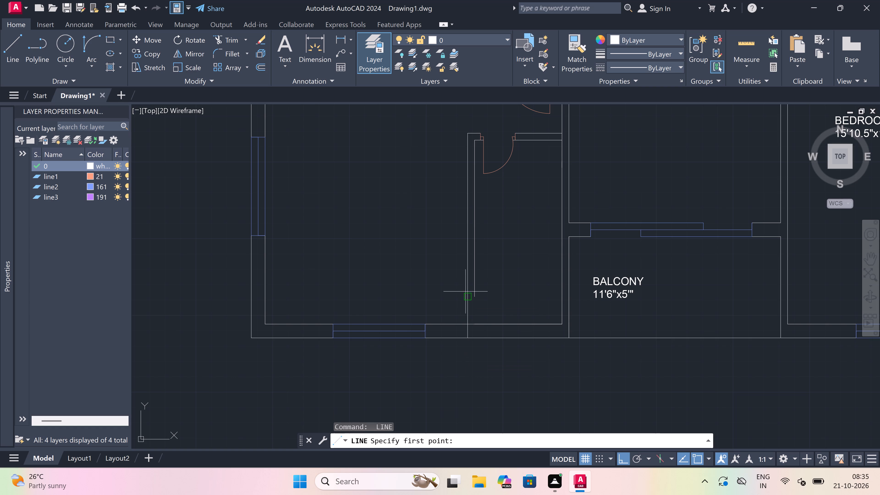
left_click(468, 294)
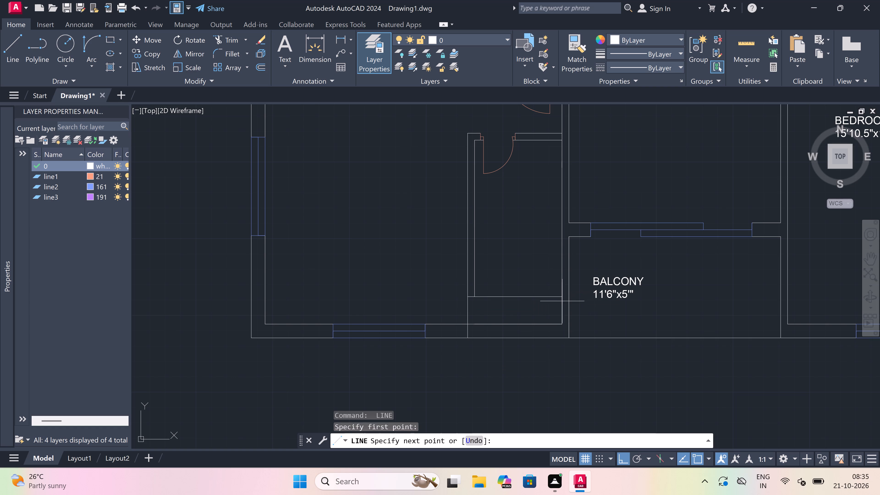
left_click(562, 298)
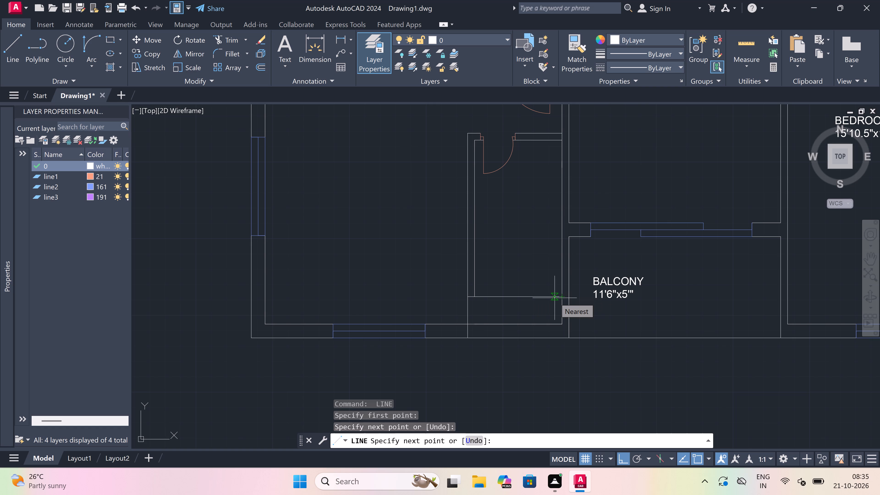
type("4.5\"")
key("space")
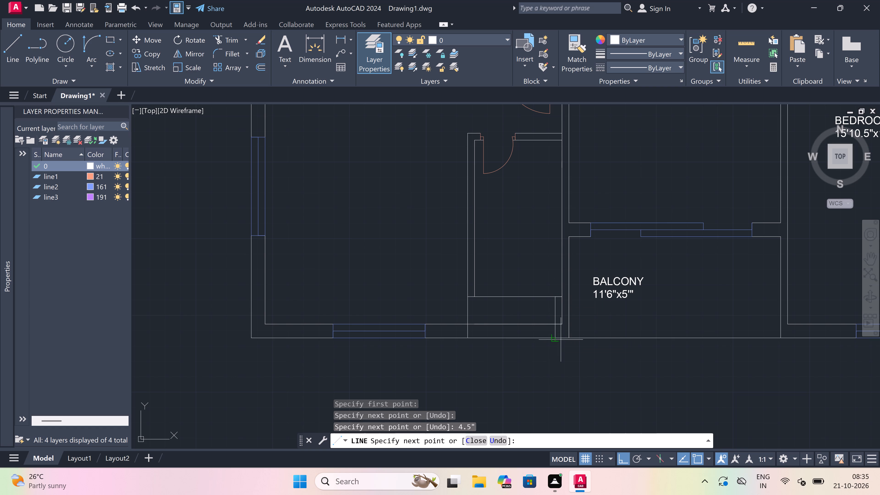
scroll(556, 337, "up", 2)
left_click(550, 341)
key("Escape")
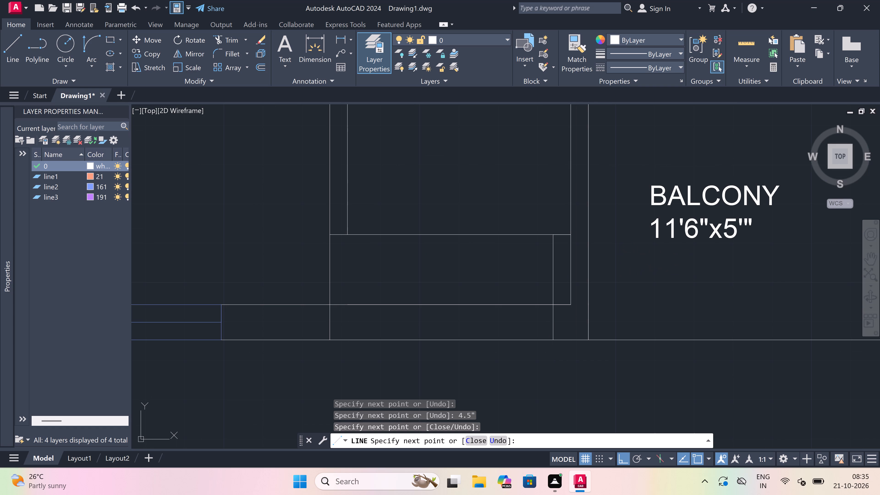
Draw a line from the west wall's outer face along the toilet's south line, two 4.5" lengths east and straight south to the outer wall line.
scroll(558, 319, "down", 2)
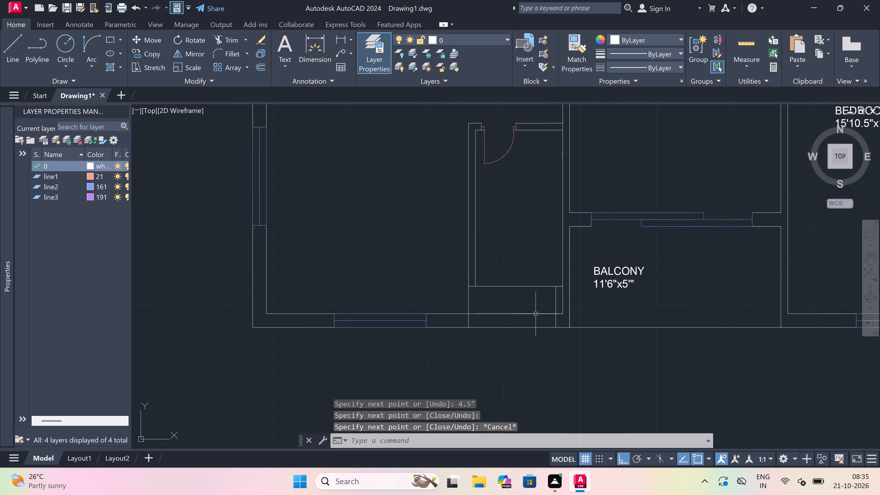
key("space")
scroll(468, 289, "up", 2)
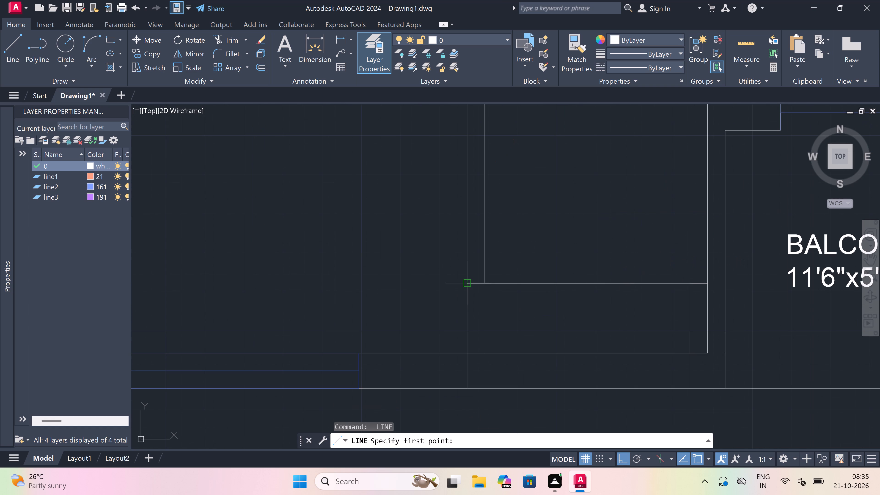
left_click_drag(467, 284, 470, 283)
type("4.5\"")
key("space")
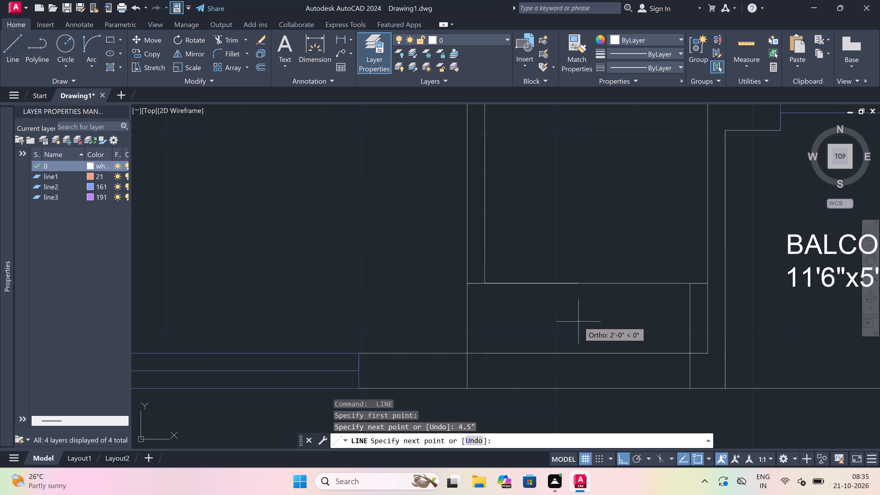
type("4.5\"")
key("space")
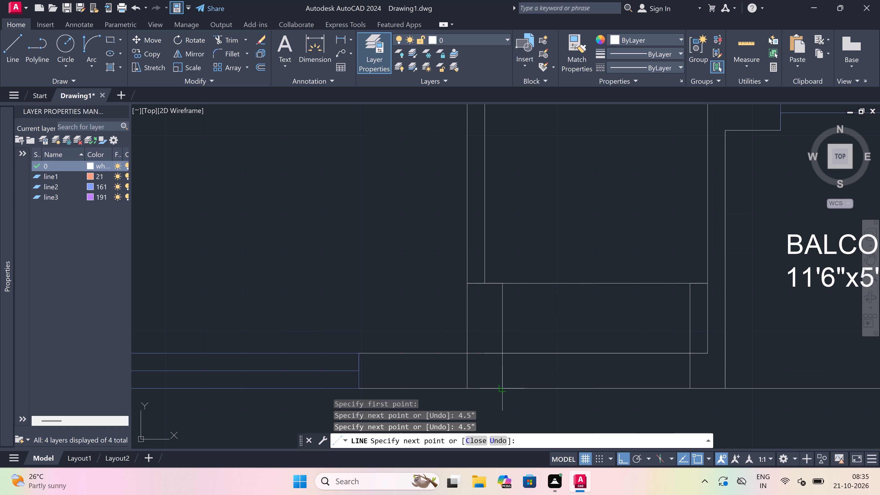
left_click(503, 390)
key("Escape")
Trim the leftover lines crossing the toilet's west wall and both exterior south wall lines between the two new vertical lines.
key("t")
key("r")
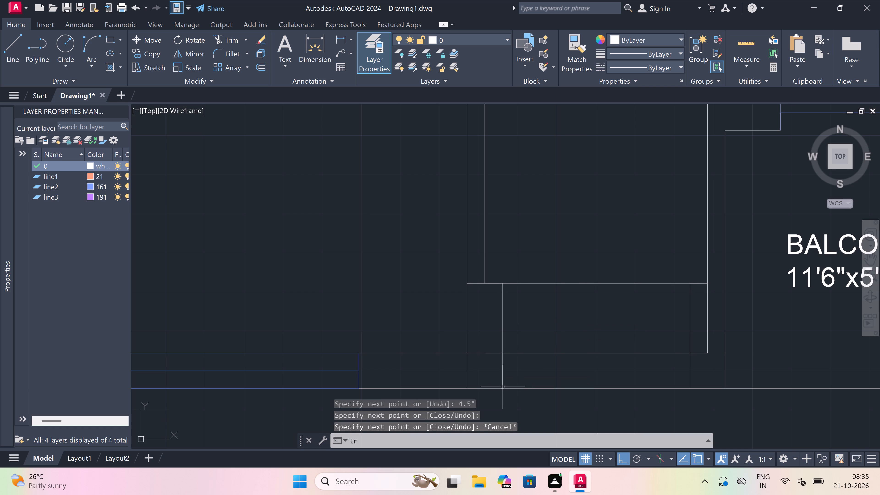
key("space")
left_click(492, 367)
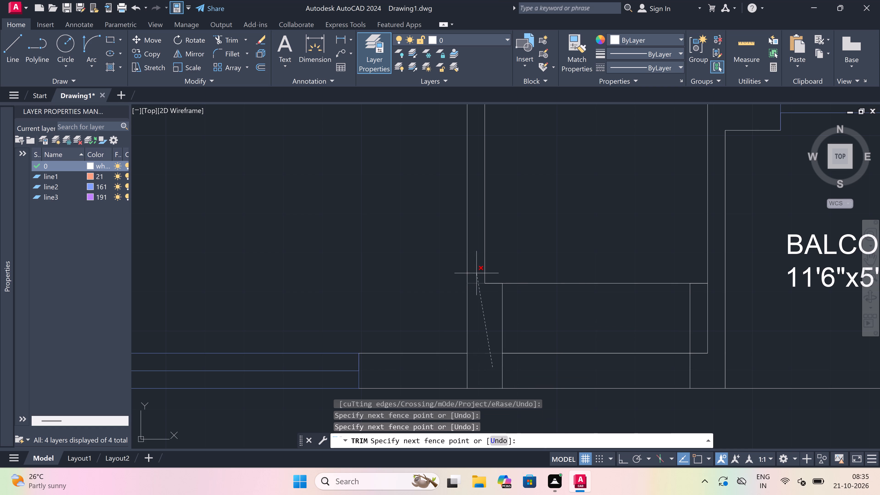
left_click(476, 273)
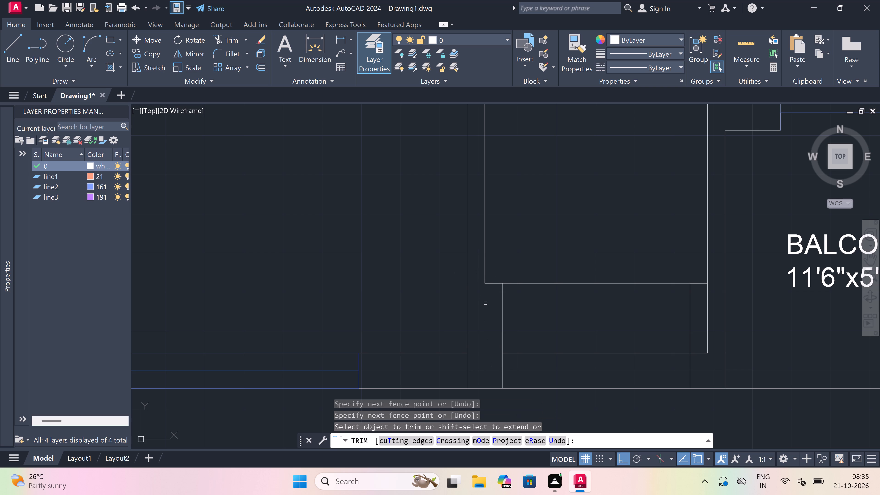
left_click(565, 364)
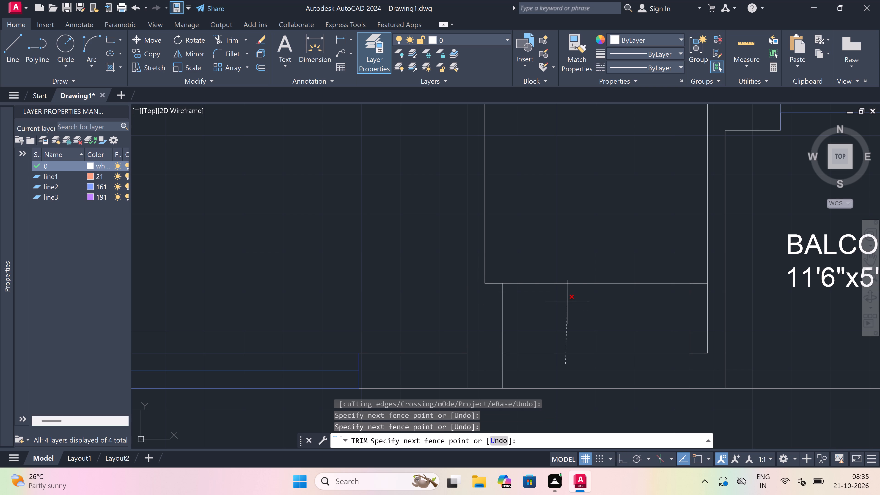
left_click(565, 371)
scroll(562, 336, "down", 2)
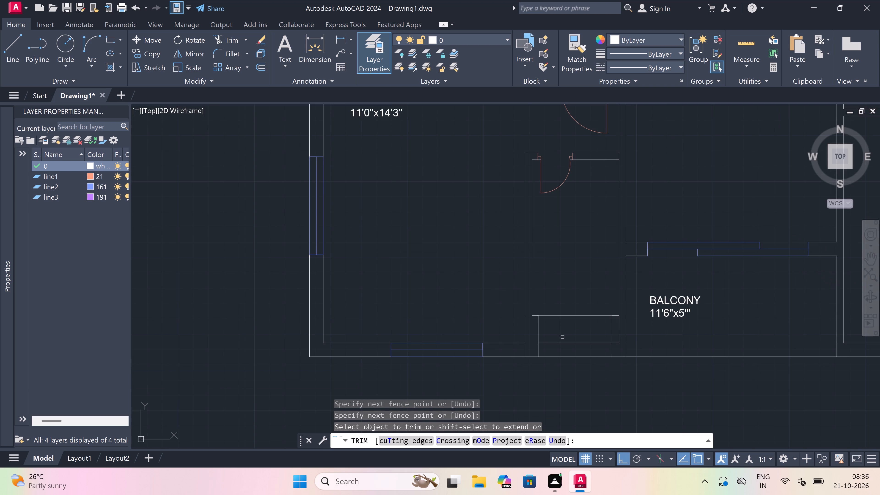
scroll(562, 337, "up", 1)
double_click(562, 337)
left_click(553, 389)
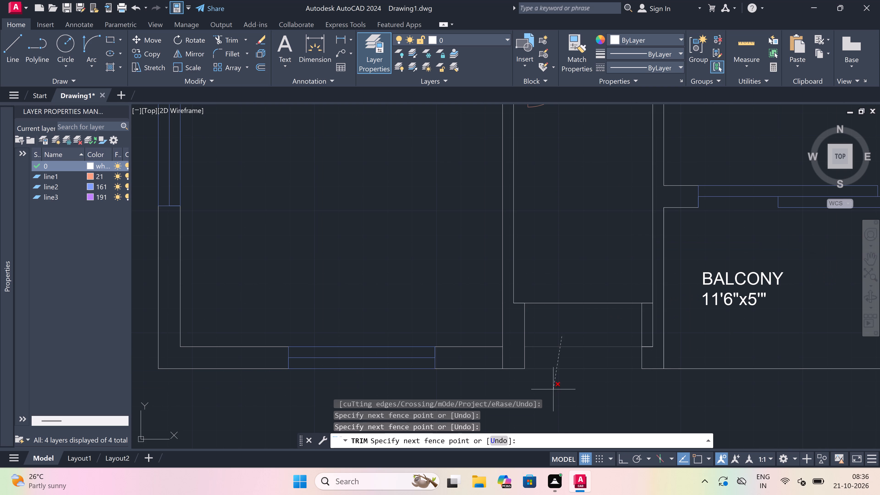
Trim the leftover inner corner segments inside the east wall below the toilet's south line.
scroll(641, 343, "up", 2)
left_click(654, 355)
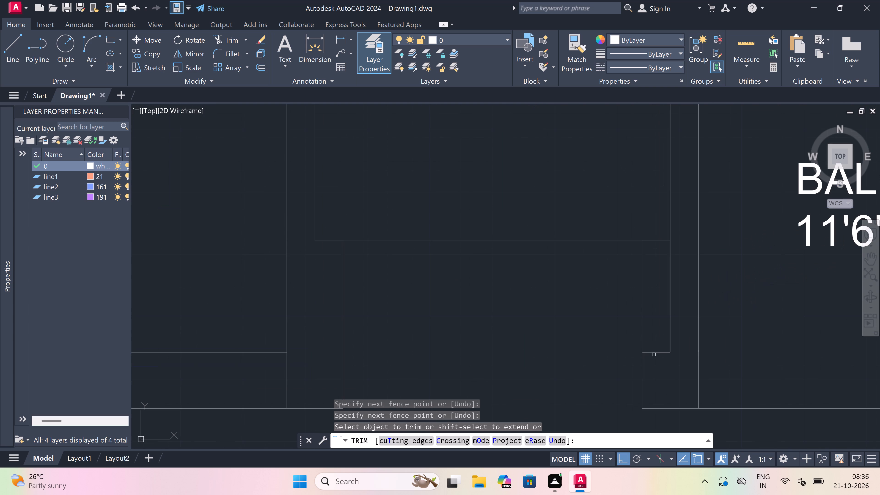
left_click(650, 328)
left_click(654, 326)
left_click(674, 317)
scroll(674, 316, "down", 3)
scroll(601, 324, "up", 2)
key("Escape")
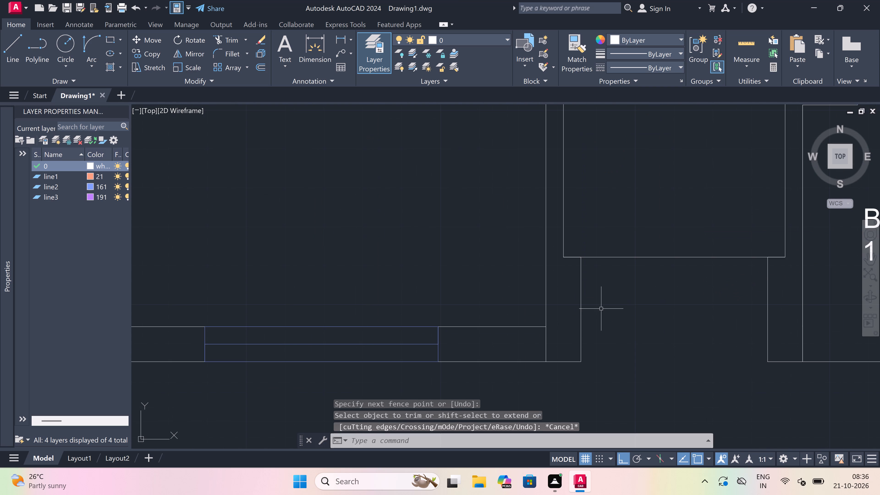
Draw the outer face of the toilet's south wall 9" south of its inner line, spanning between the two vertical lines.
key("l")
key("space")
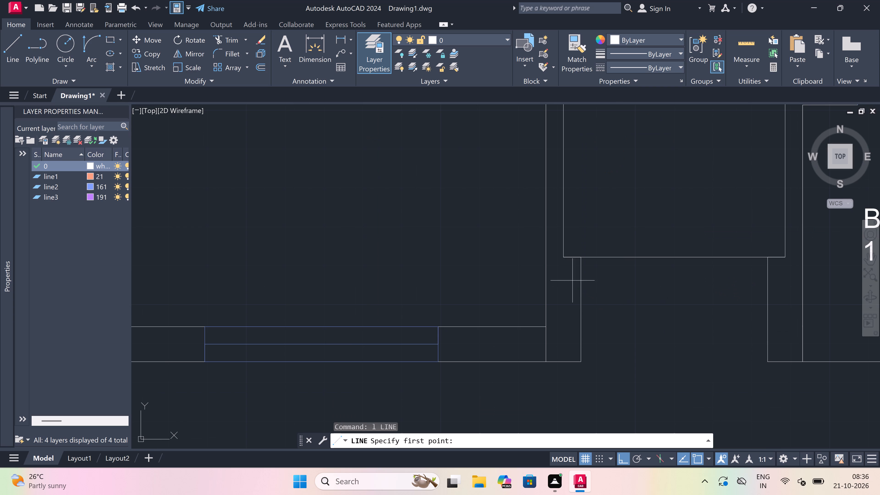
double_click(583, 260)
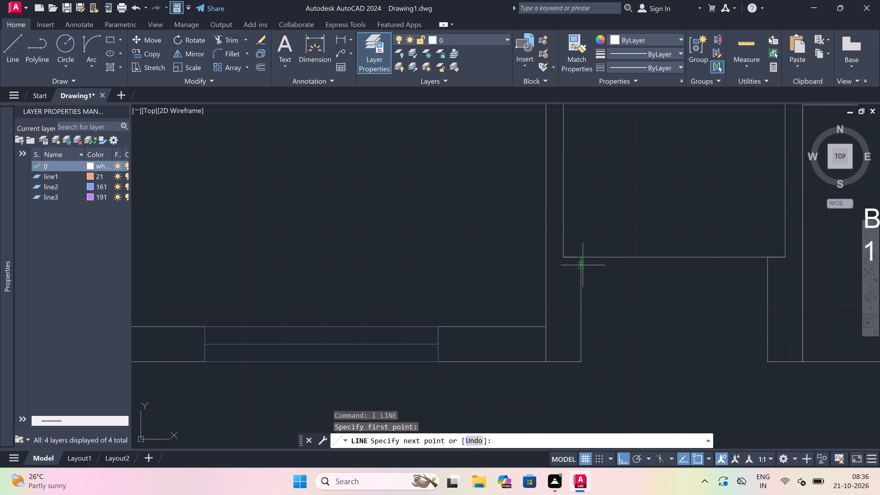
key("9")
key("shift+quotedbl")
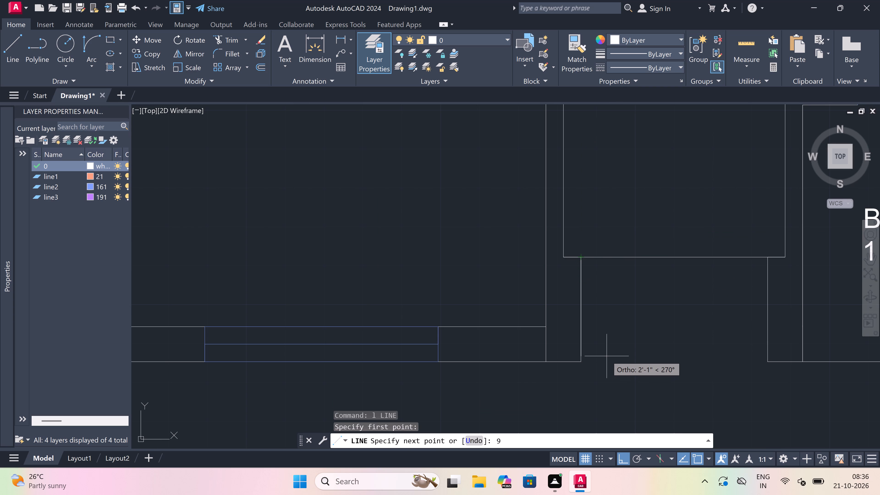
key("space")
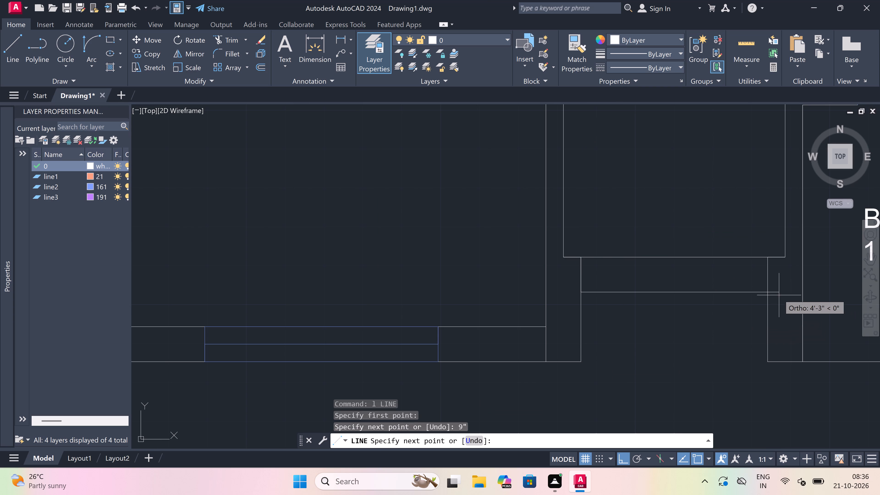
left_click(761, 292)
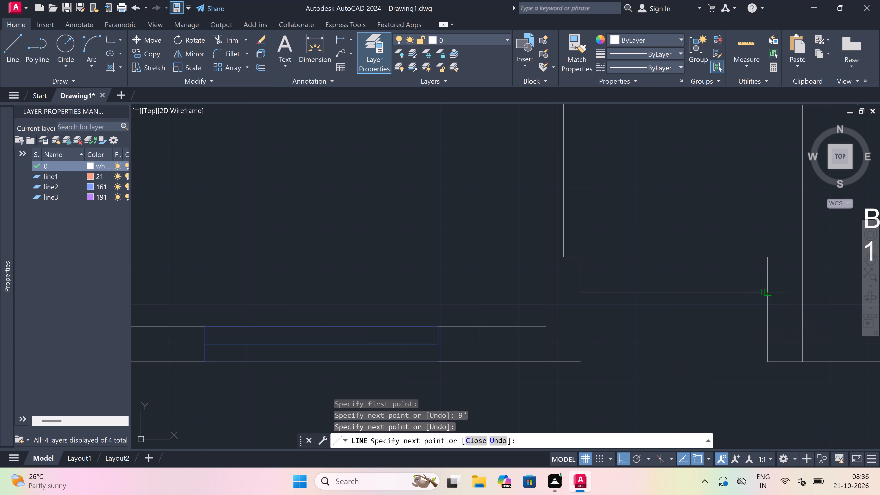
left_click(765, 291)
key("Escape")
Trim the two vertical line pieces crossing the toilet's 9" south wall.
key("t")
key("r")
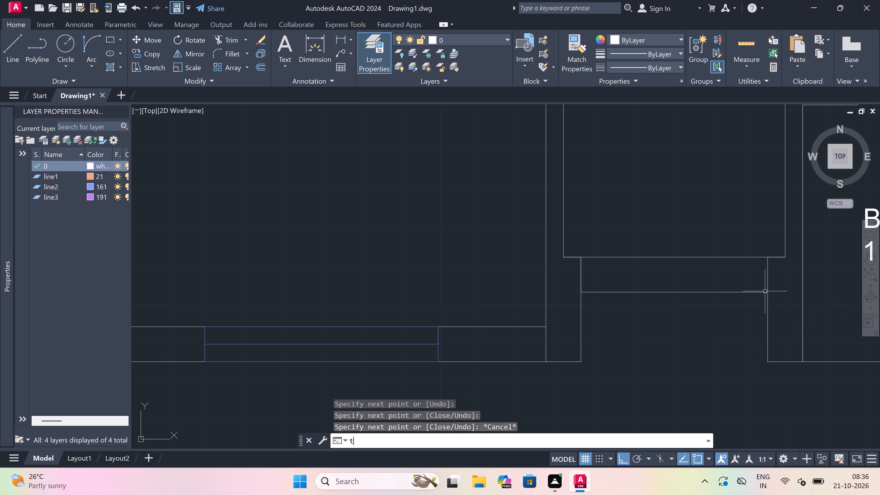
key("space")
left_click(782, 279)
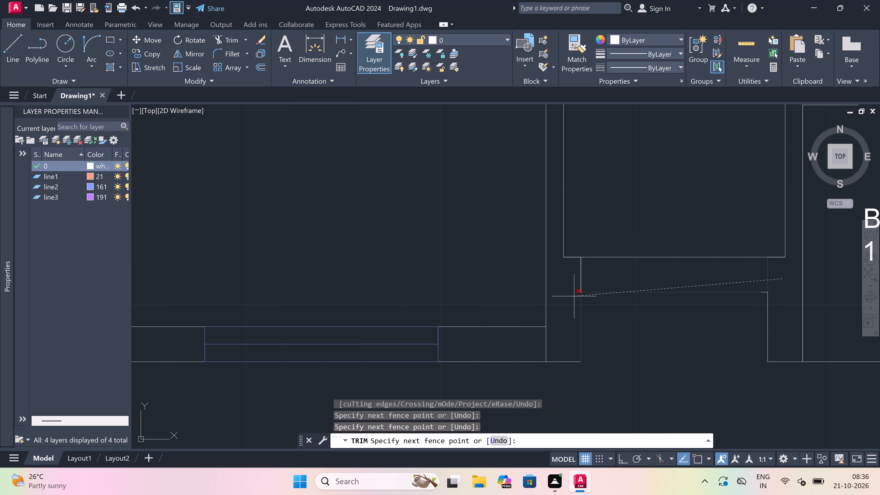
left_click(563, 275)
key("Escape")
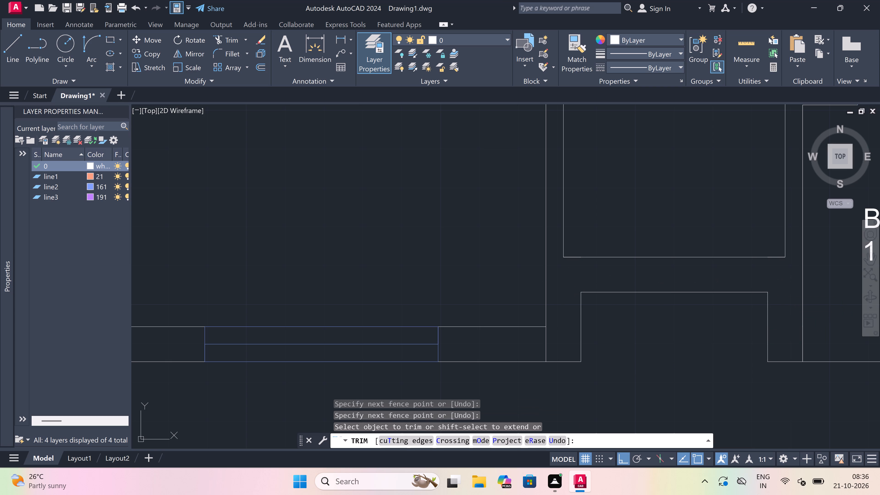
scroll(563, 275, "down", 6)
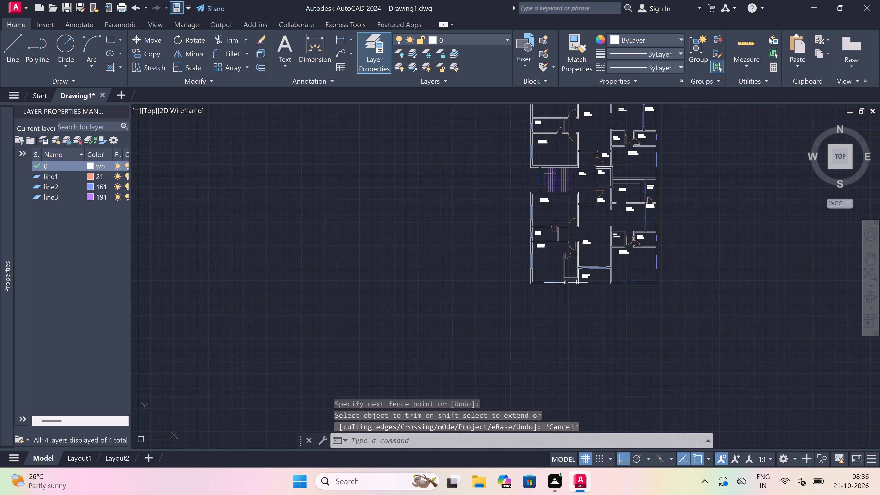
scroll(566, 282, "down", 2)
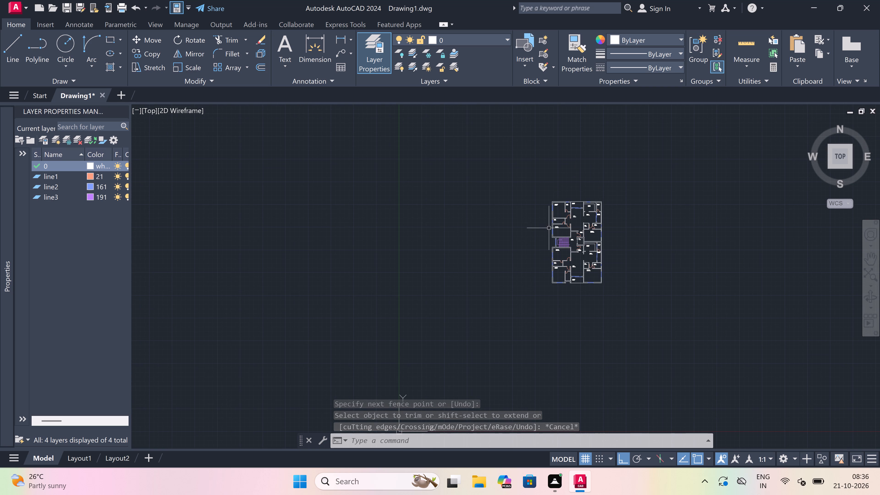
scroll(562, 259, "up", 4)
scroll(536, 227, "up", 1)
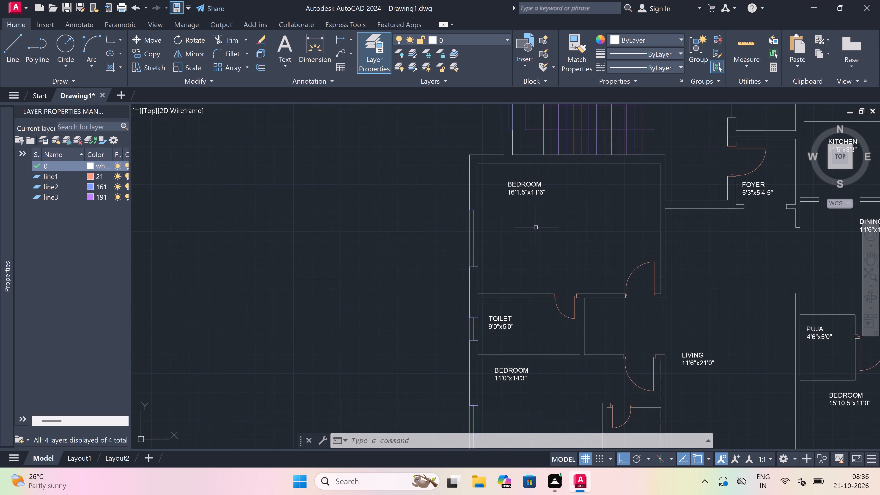
Move the 16'1.5"x11'6" BEDROOM label of the southern unit to the northeast part of its room.
scroll(514, 158, "up", 1)
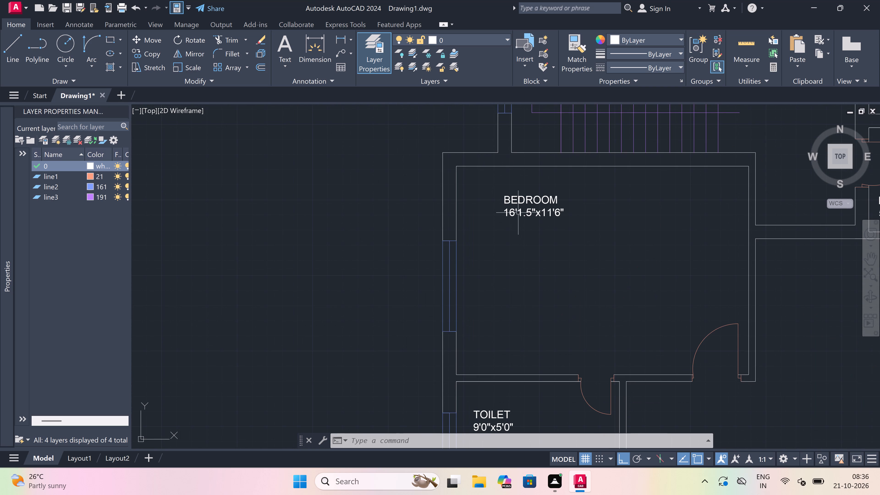
left_click(513, 205)
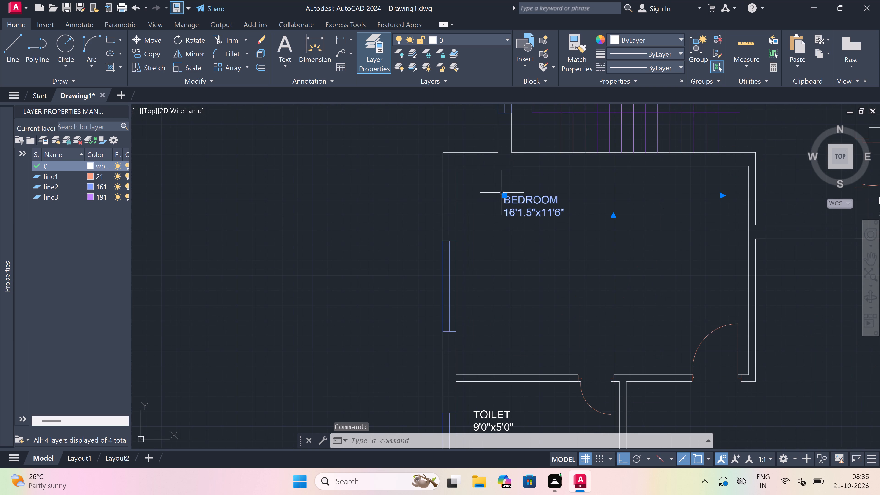
left_click(504, 196)
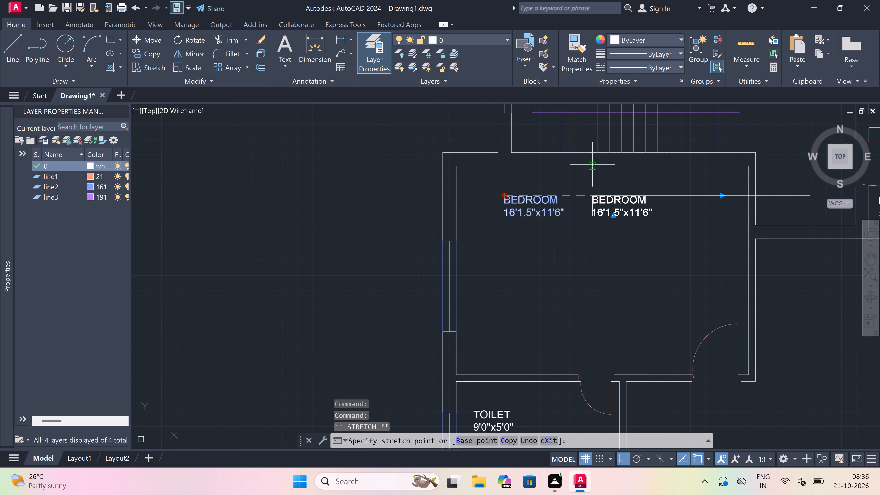
key("F8")
left_click(629, 179)
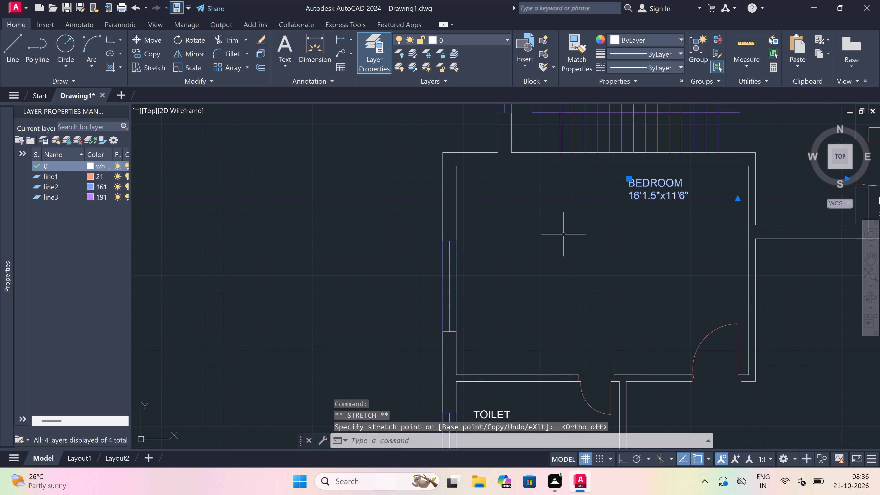
key("Escape")
Move the southern unit's 4'4.5X10'0" BALCONY label away from the balcony door toward the middle of the balcony.
scroll(561, 236, "down", 3)
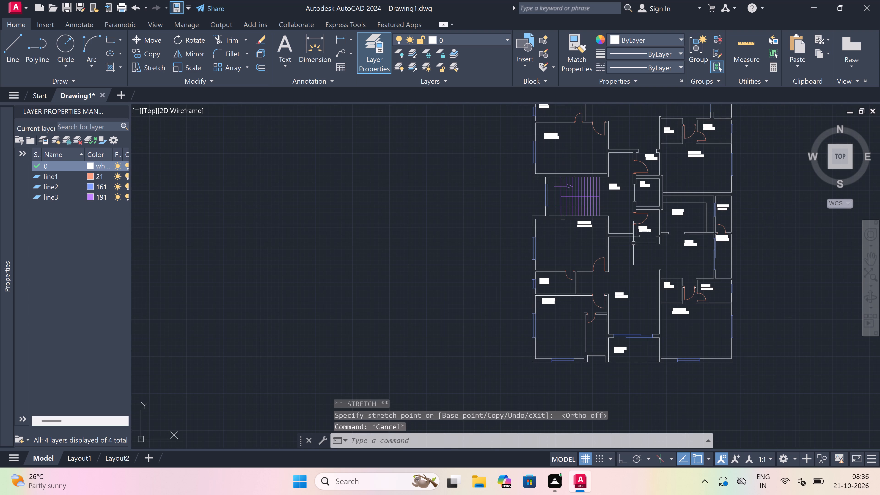
scroll(687, 234, "up", 1)
scroll(760, 235, "up", 2)
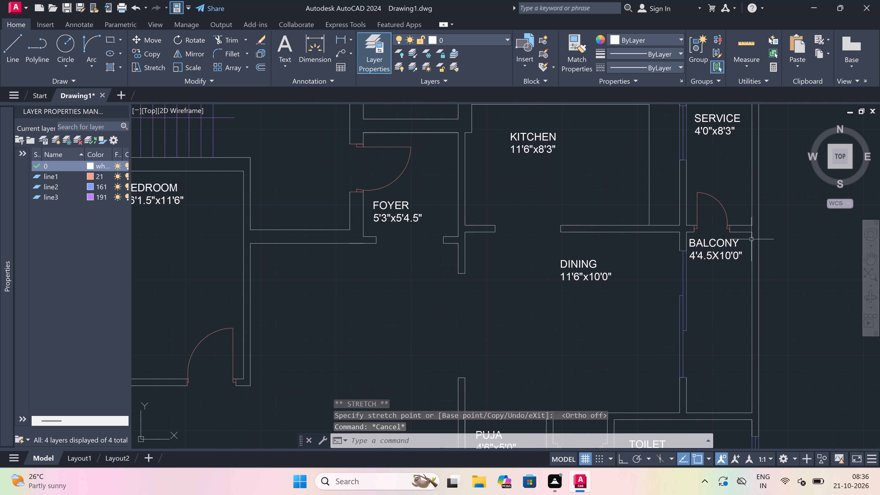
scroll(735, 246, "down", 5)
scroll(753, 263, "up", 4)
scroll(726, 248, "down", 4)
scroll(710, 235, "up", 4)
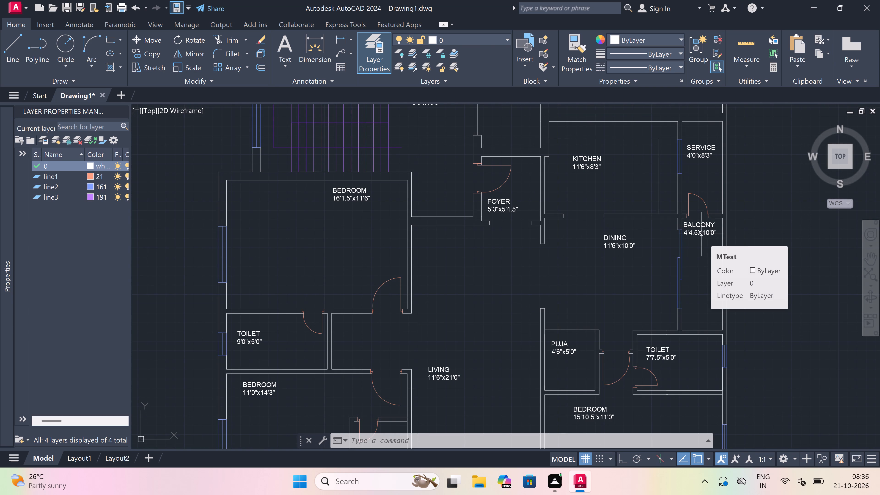
scroll(700, 236, "up", 1)
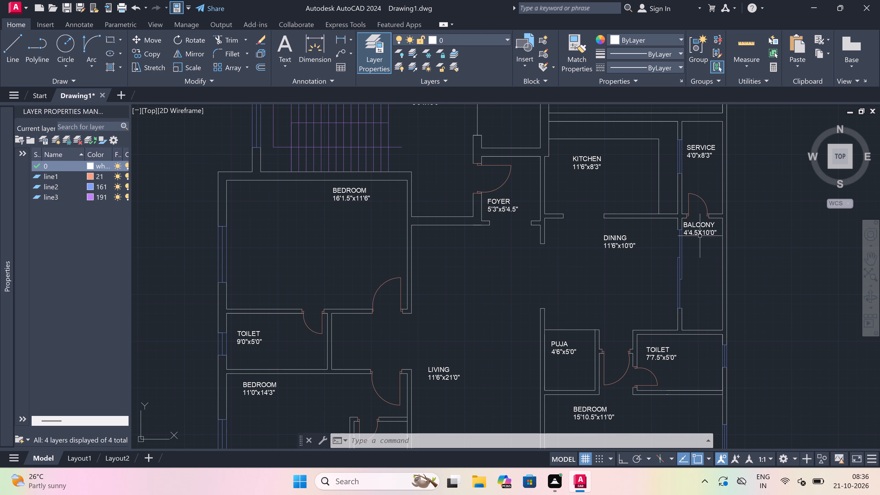
scroll(700, 236, "up", 1)
scroll(697, 231, "down", 1)
left_click(696, 231)
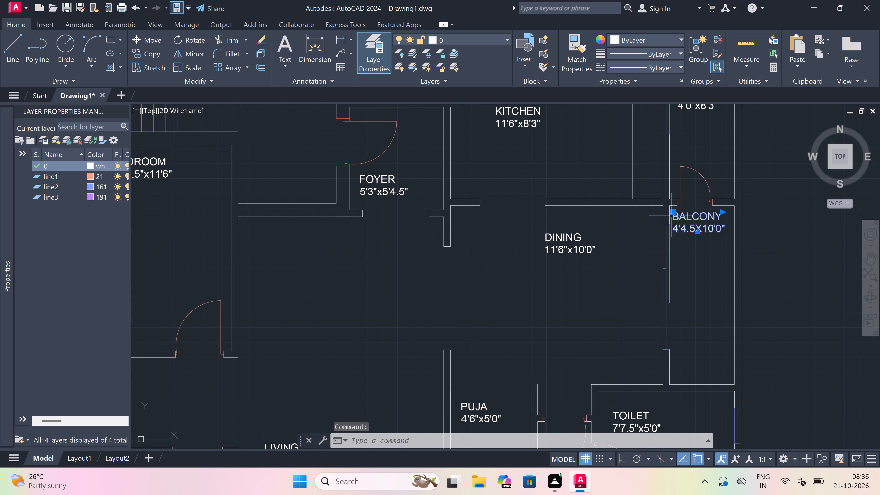
left_click(671, 213)
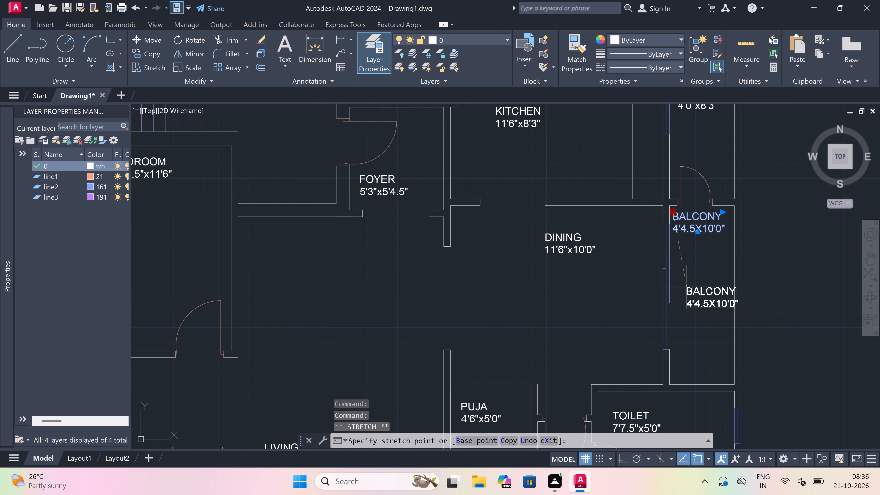
left_click(703, 295)
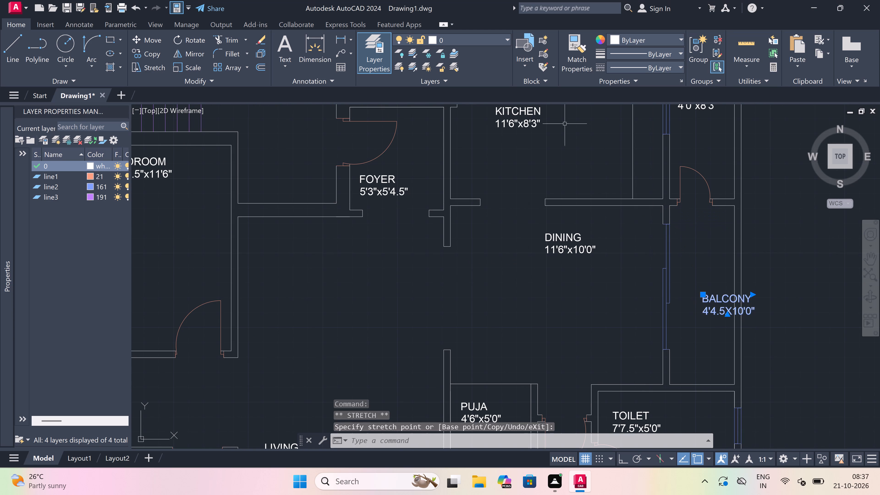
Rotate the east balcony's label 90° counterclockwise so it reads vertically.
left_click(184, 38)
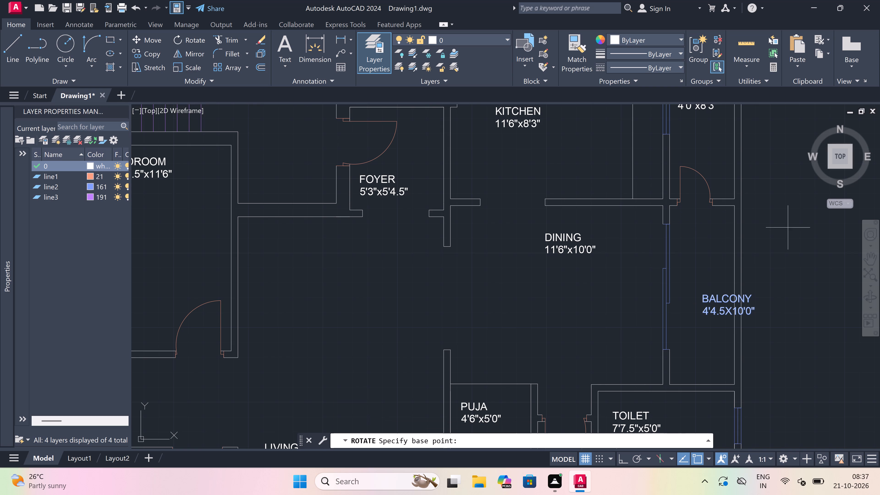
left_click_drag(717, 299, 717, 297)
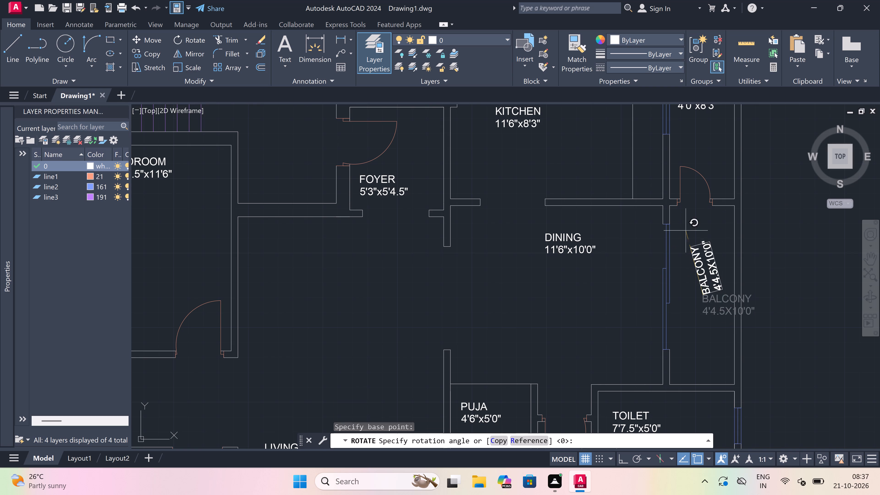
key("F8")
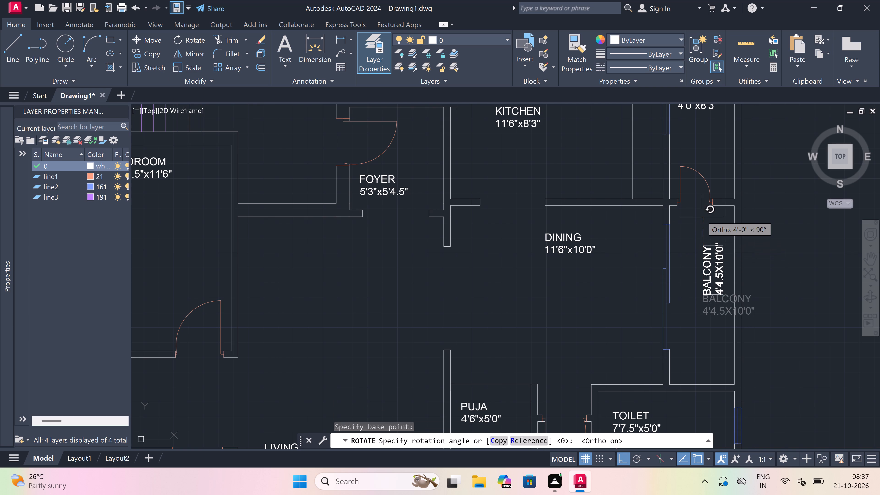
left_click(702, 209)
Reposition the vertical BALCONY label slightly southwest so it sits centrally within the narrow east balcony.
left_click(706, 295)
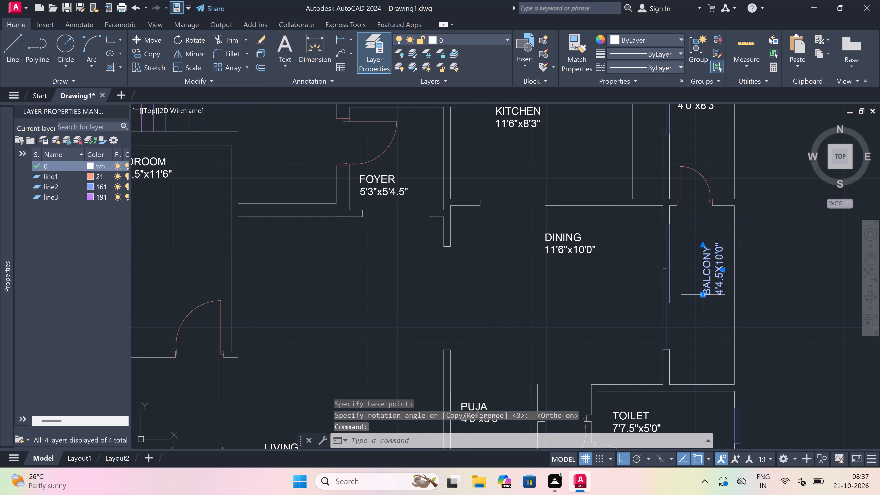
left_click(702, 293)
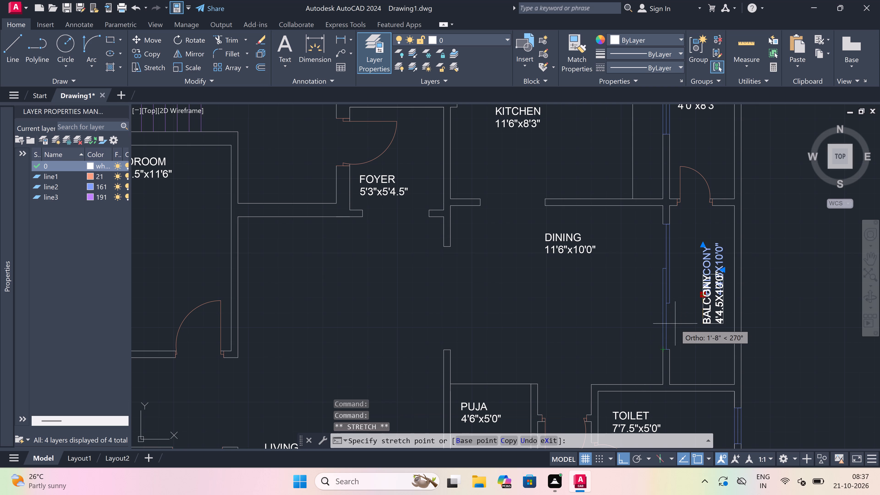
key("F8")
left_click(694, 319)
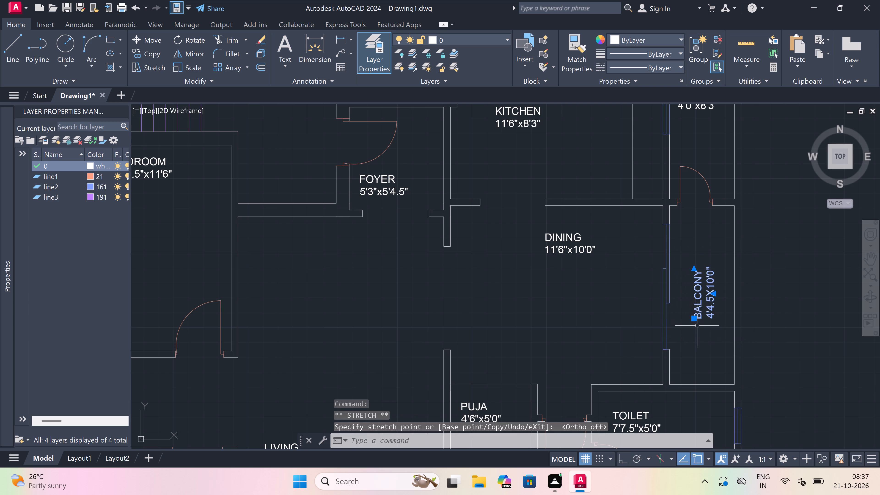
key("Escape")
Extend the wall lines at the east balcony's north and south ends to the outer line of the exterior east wall.
scroll(653, 279, "down", 5)
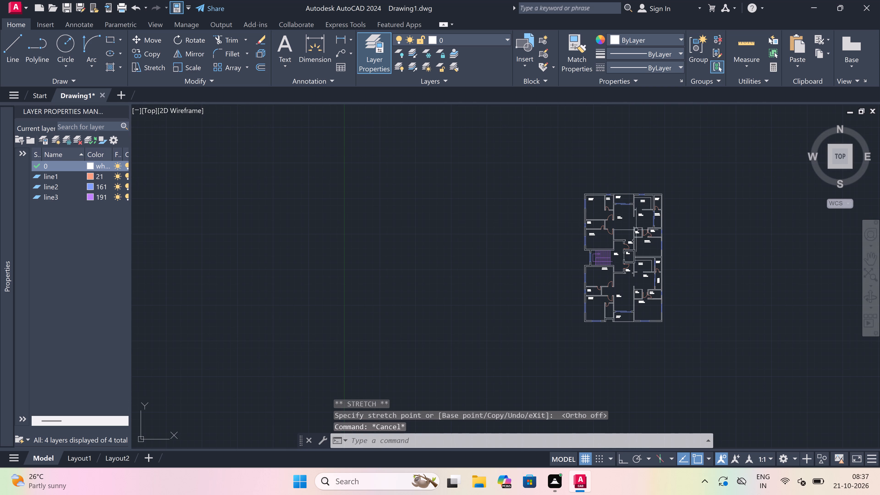
scroll(620, 203, "up", 3)
scroll(620, 203, "down", 4)
scroll(647, 259, "up", 2)
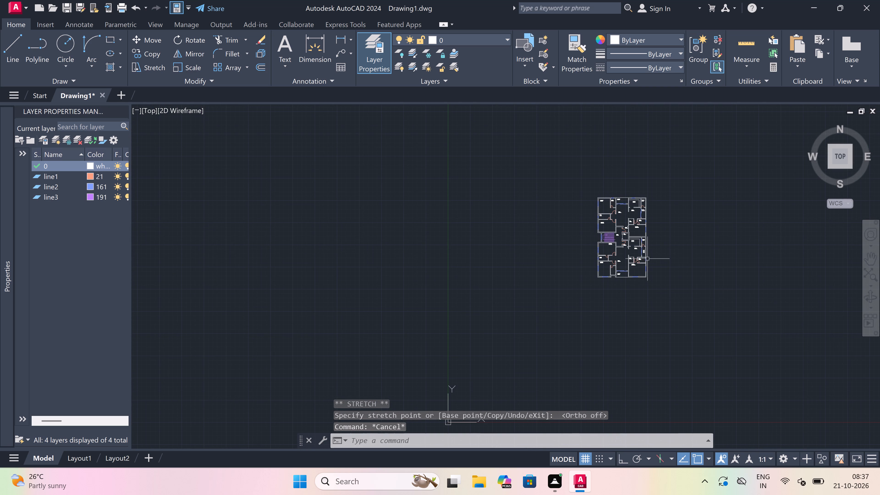
scroll(624, 208, "up", 2)
scroll(663, 262, "up", 3)
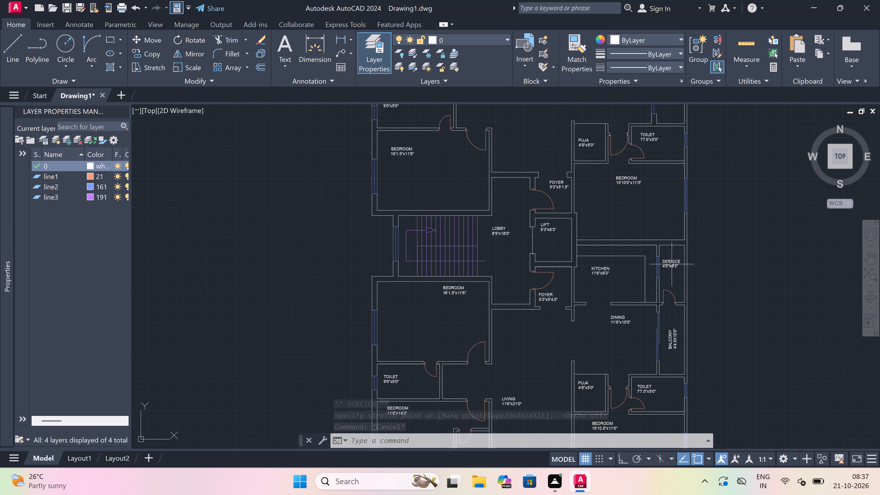
scroll(672, 264, "down", 3)
scroll(678, 335, "up", 3)
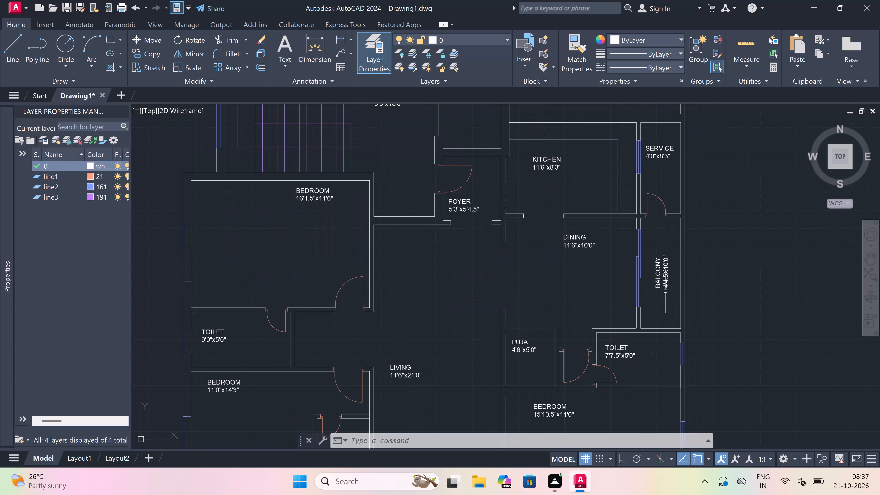
scroll(667, 265, "up", 1)
key("e")
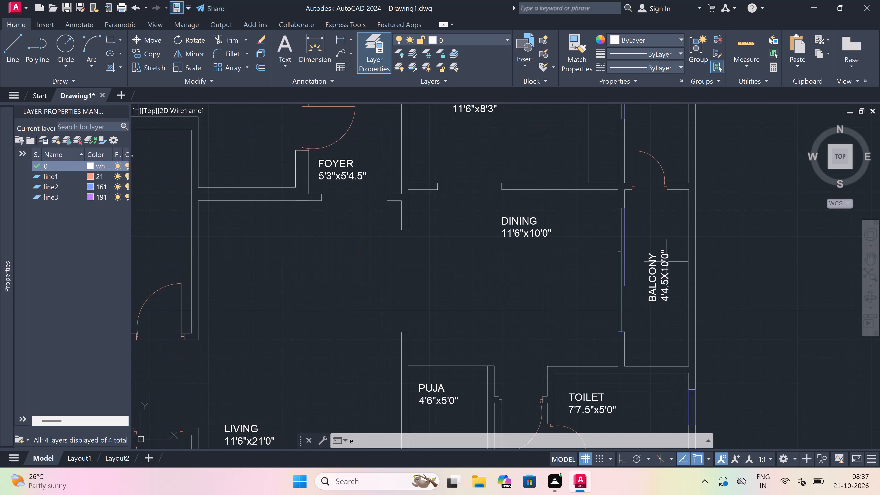
key("x")
key("space")
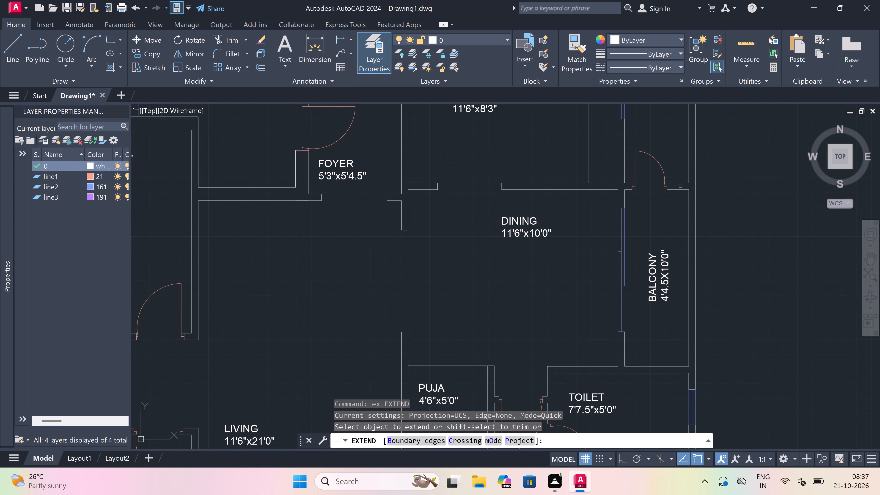
left_click(683, 188)
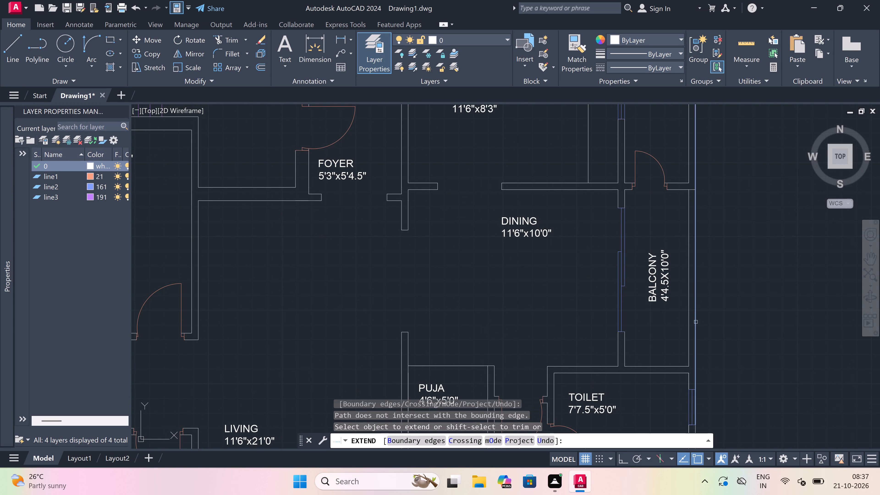
left_click(675, 365)
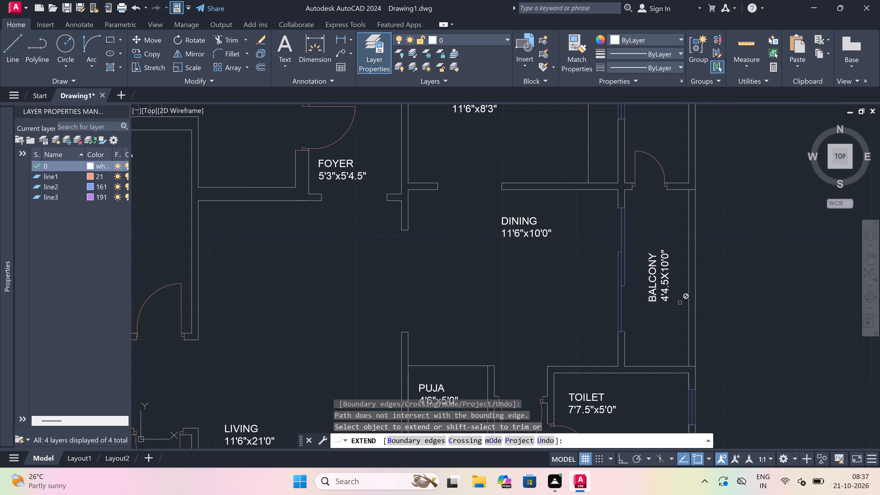
key("Escape")
Trim the exterior wall's inner line along the east balcony between its north and south end walls.
key("t")
key("r")
key("space")
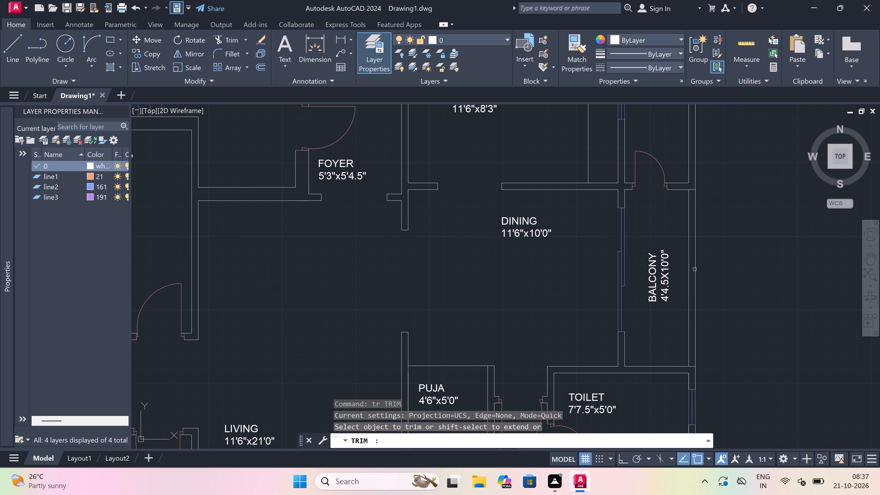
left_click(690, 255)
key("Escape")
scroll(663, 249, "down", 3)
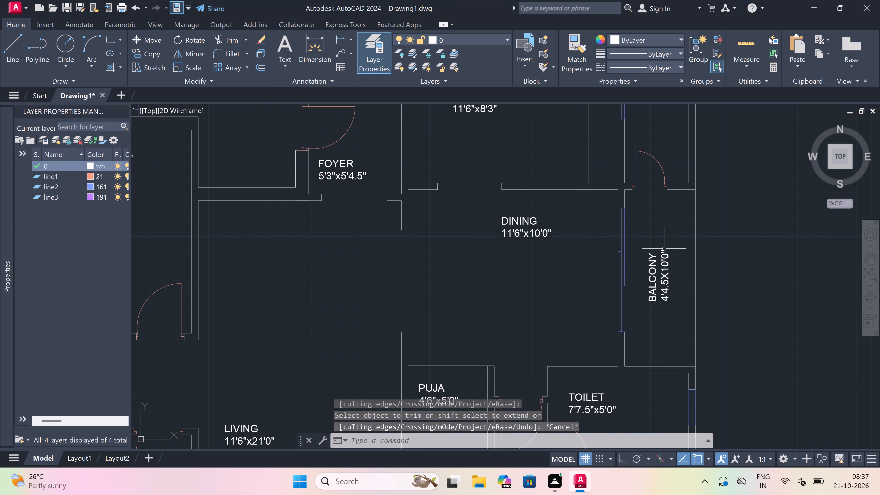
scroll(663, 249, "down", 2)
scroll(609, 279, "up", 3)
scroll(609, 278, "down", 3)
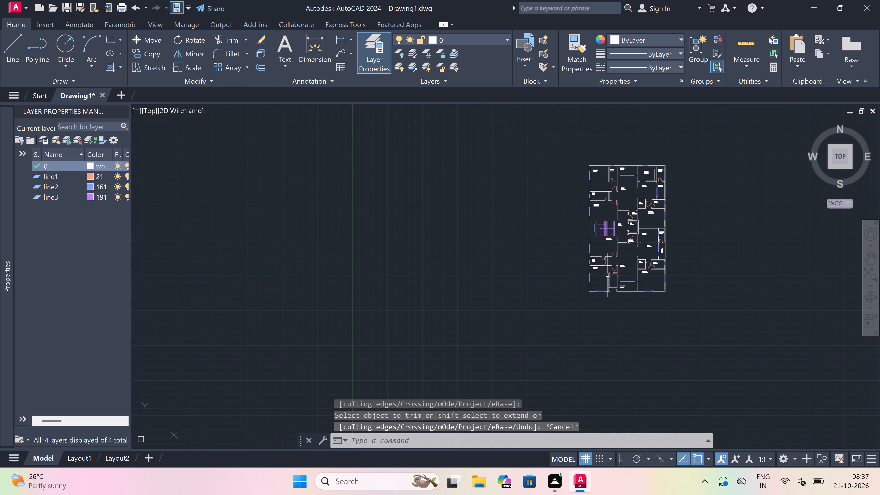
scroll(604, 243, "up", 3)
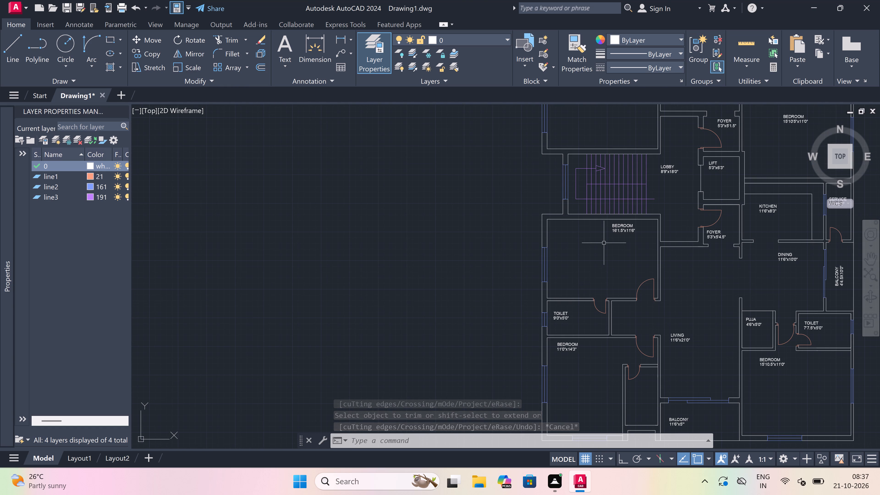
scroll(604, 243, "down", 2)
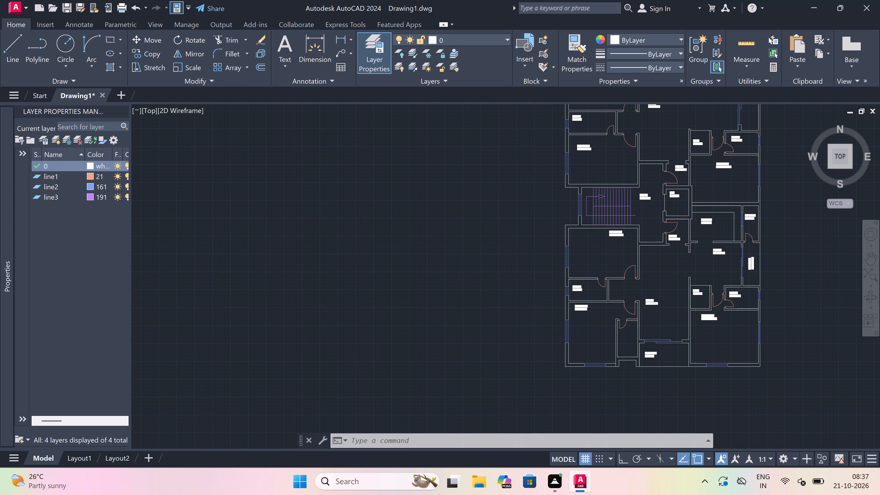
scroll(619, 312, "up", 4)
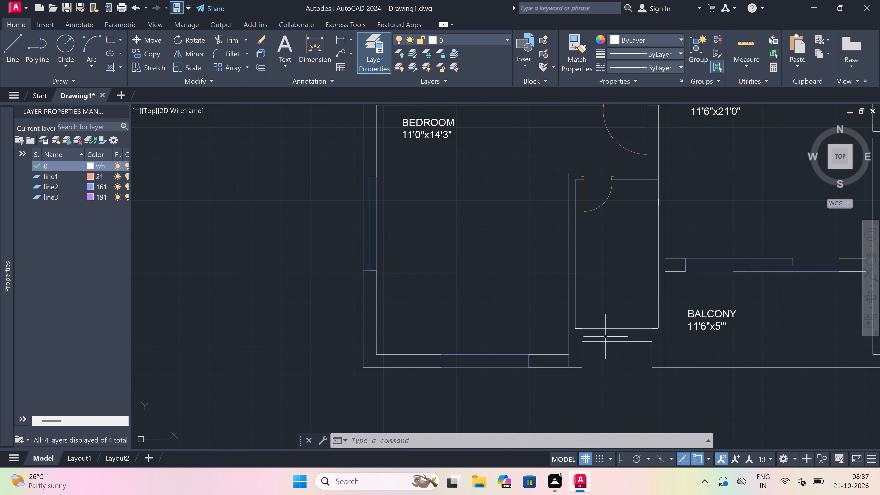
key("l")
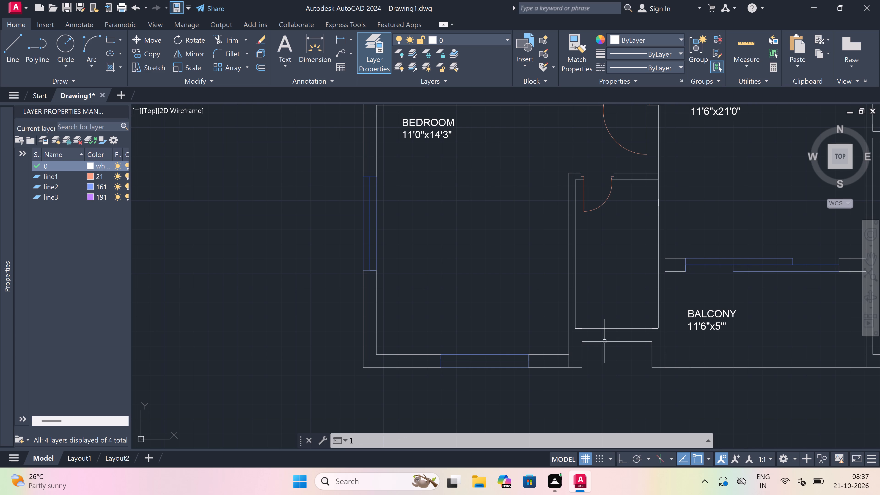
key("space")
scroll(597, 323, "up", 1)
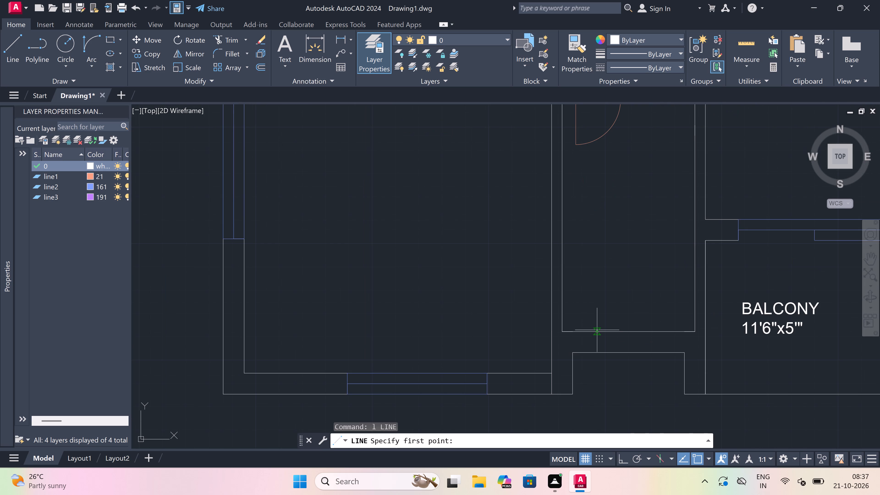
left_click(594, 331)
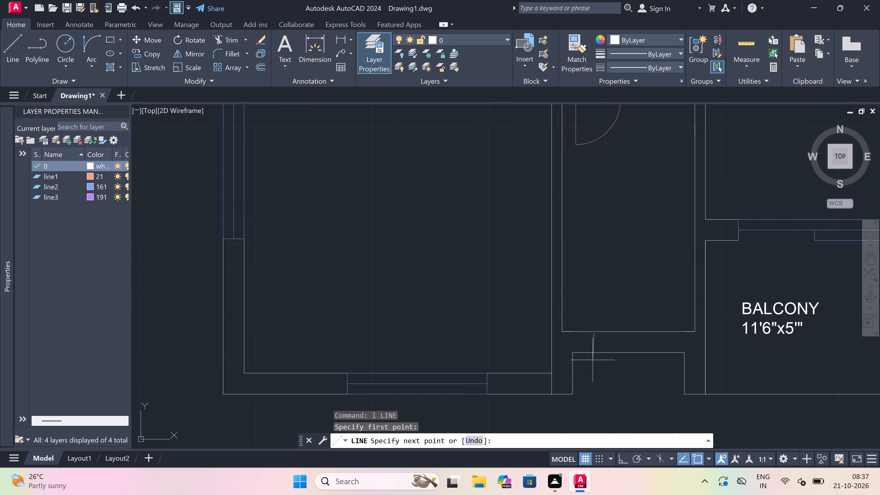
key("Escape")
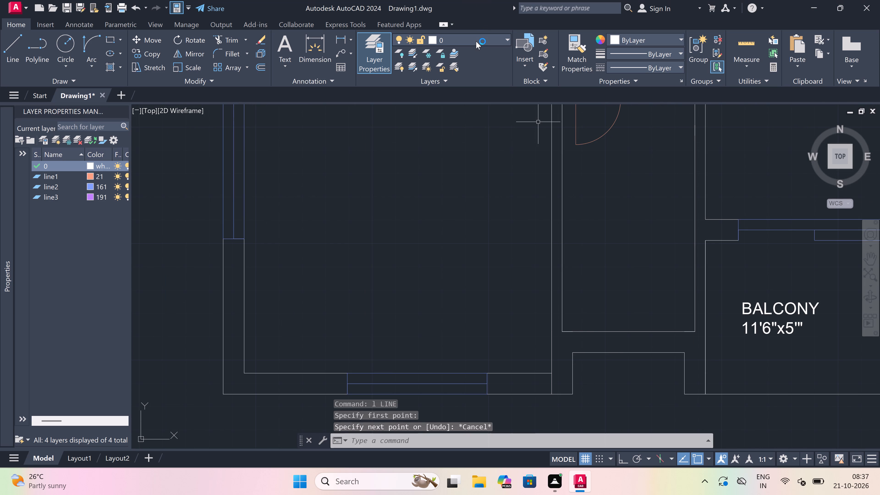
On layer line2, draw a 2' wide window in the bedroom toilet's south wall, with two jamb lines and a centre line.
left_click(475, 41)
double_click(479, 77)
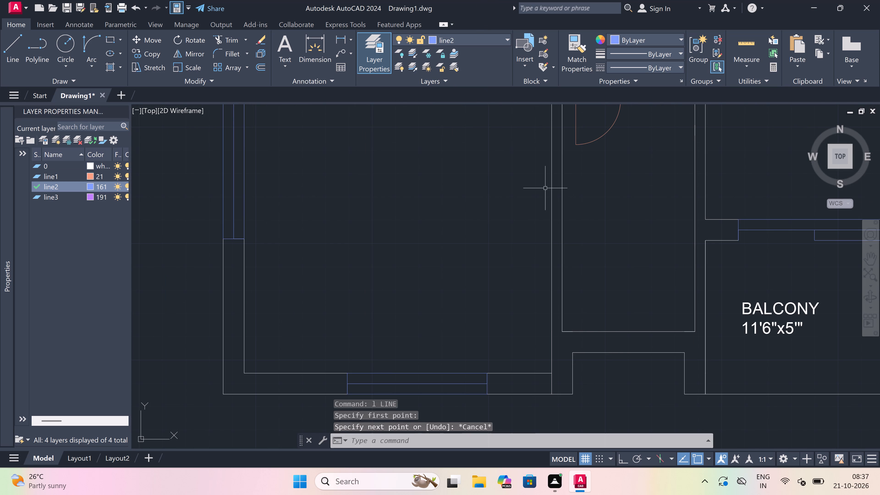
key("space")
scroll(605, 354, "up", 1)
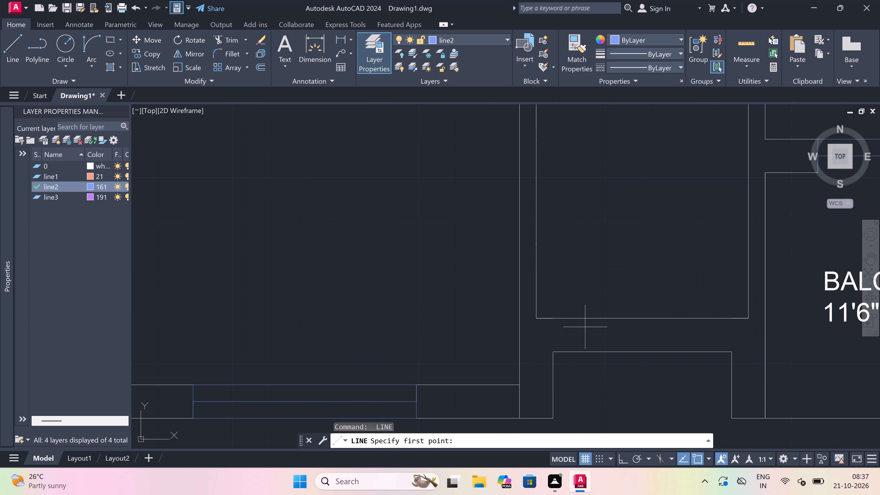
left_click(577, 316)
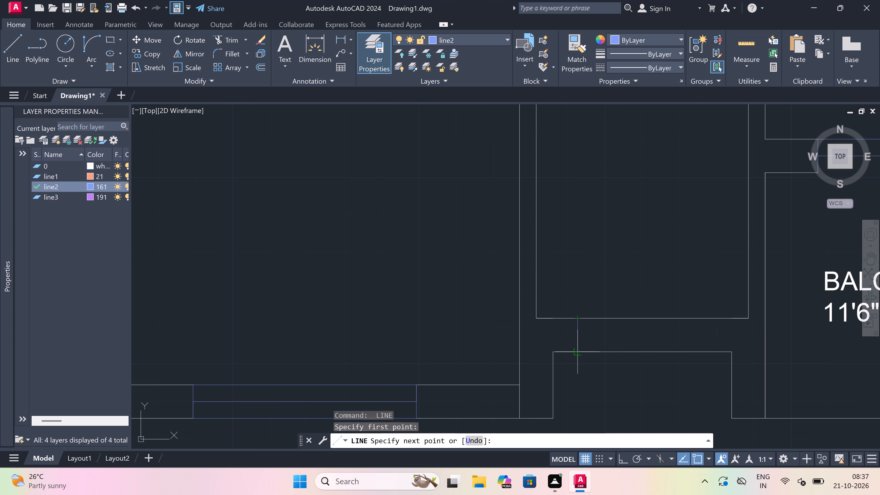
key("F8")
double_click(580, 353)
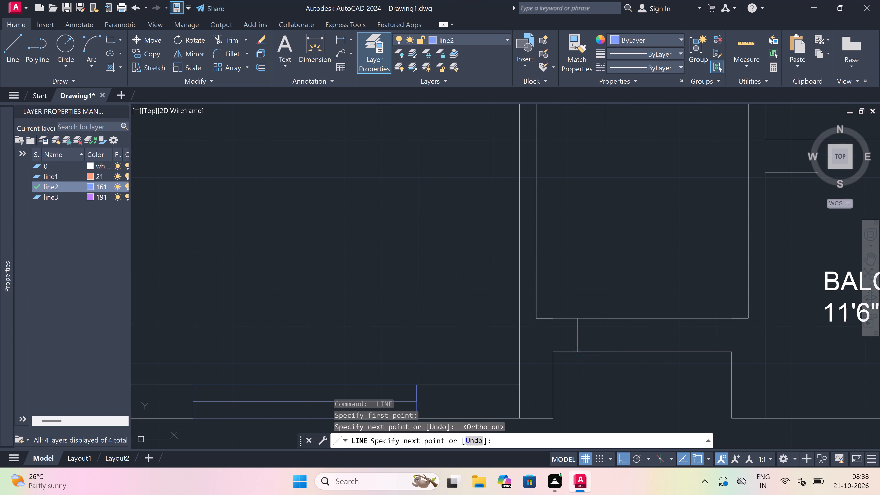
left_click(582, 333)
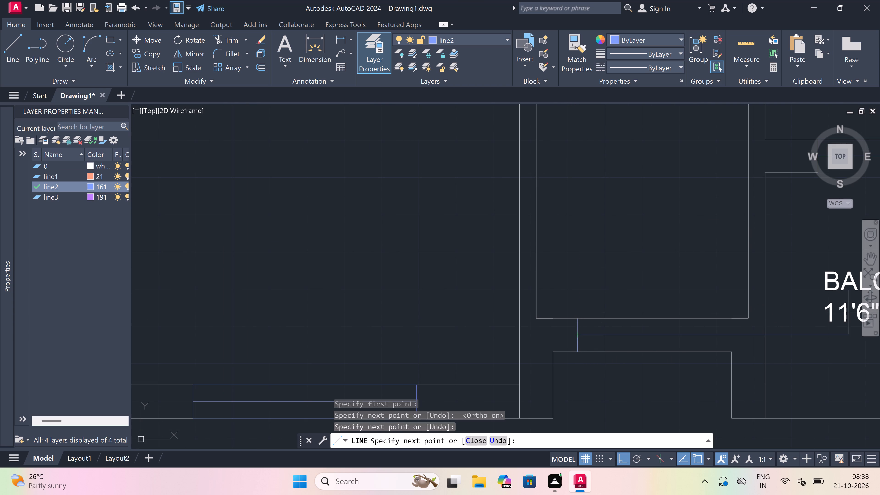
key("2")
key("apostrophe")
key("space")
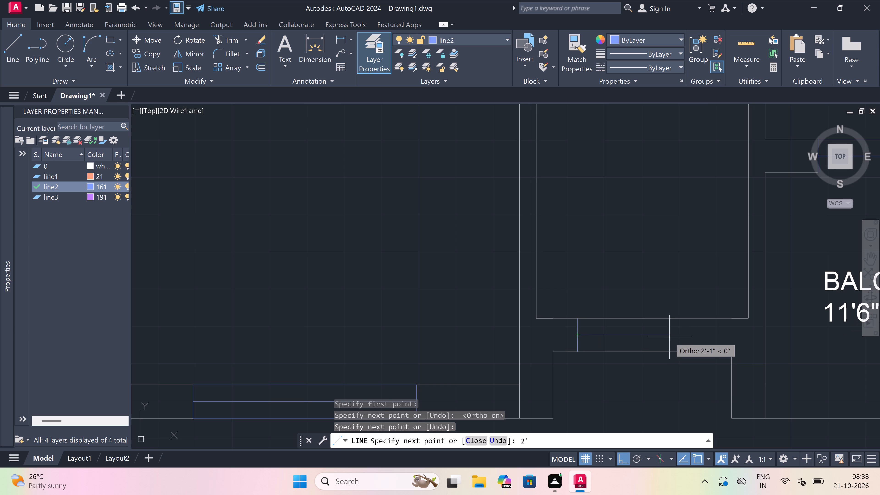
left_click(664, 319)
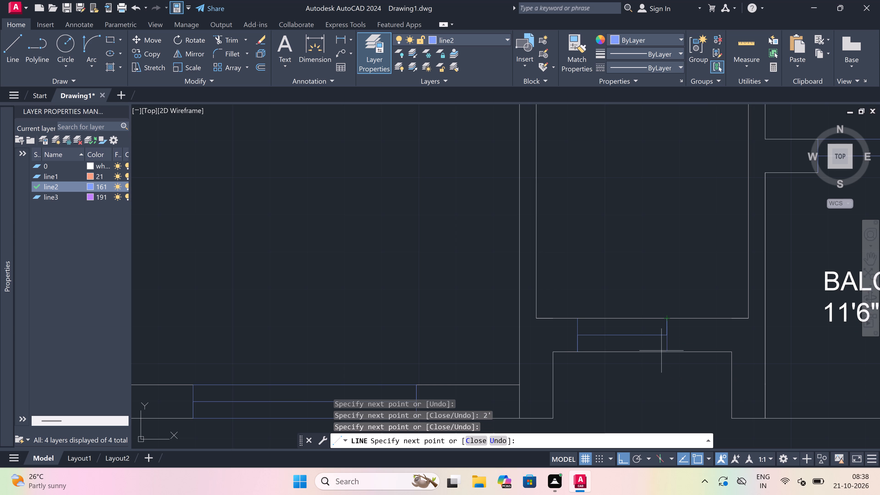
left_click(668, 350)
key("Escape")
Trim the inner and outer wall lines between the jambs of the toilet's south window.
key("t")
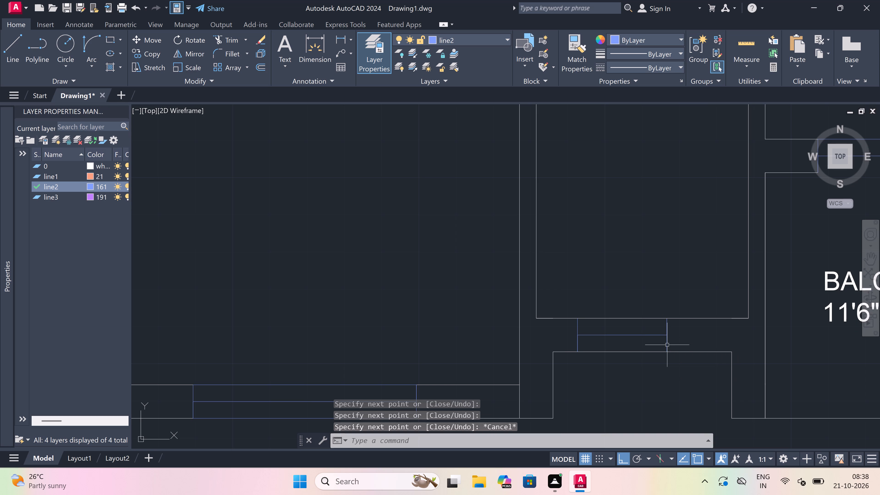
key("r")
key("space")
left_click(619, 351)
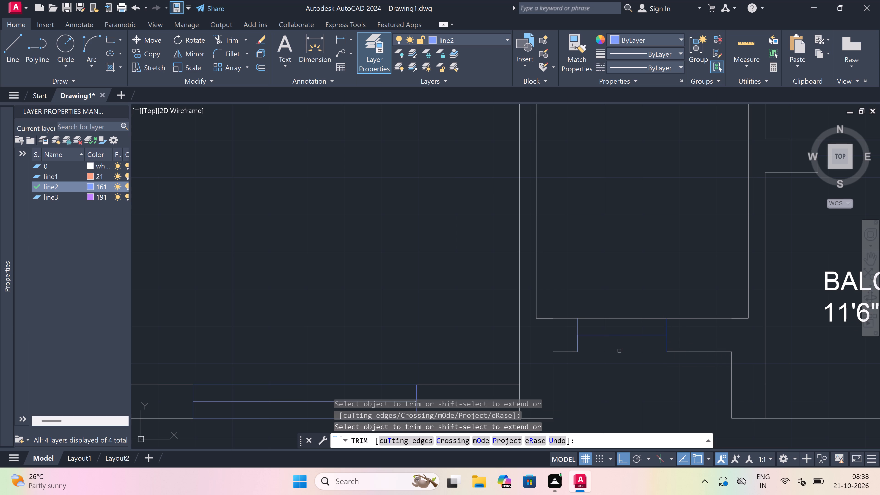
left_click(625, 318)
key("Escape")
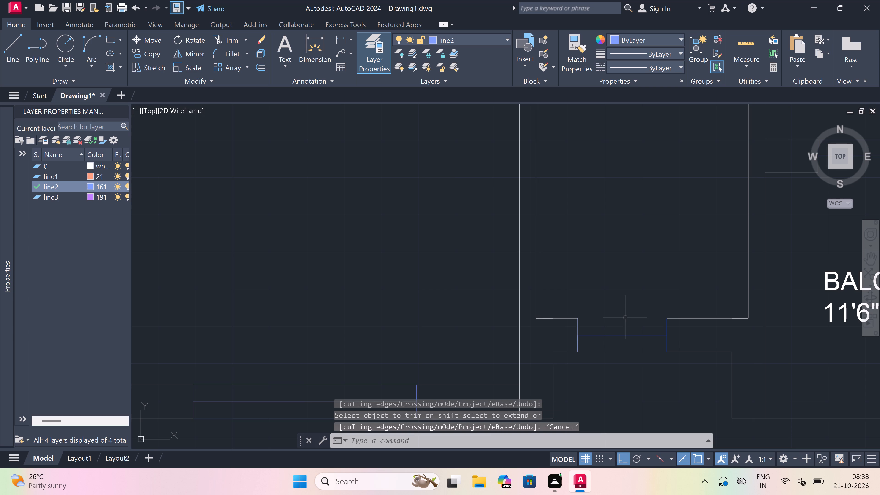
Draw line2 lines across the toilet window opening along its inner and outer wall faces, from jamb to jamb.
key("l")
key("space")
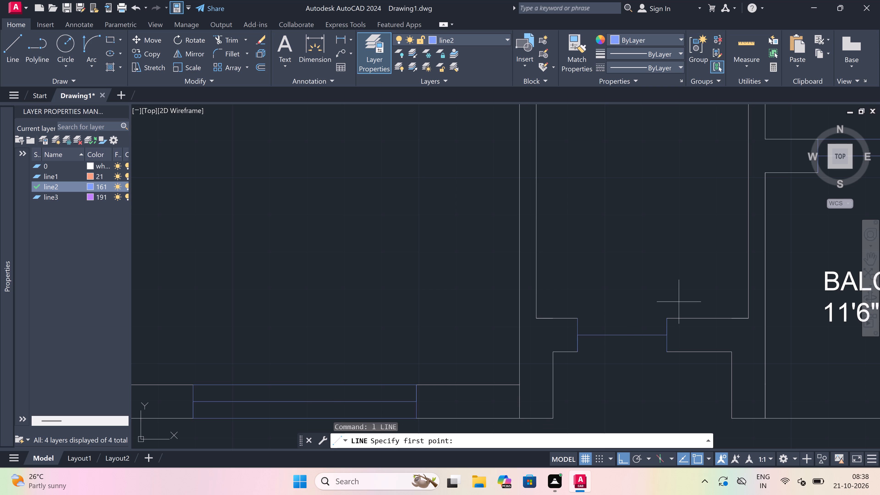
left_click(665, 318)
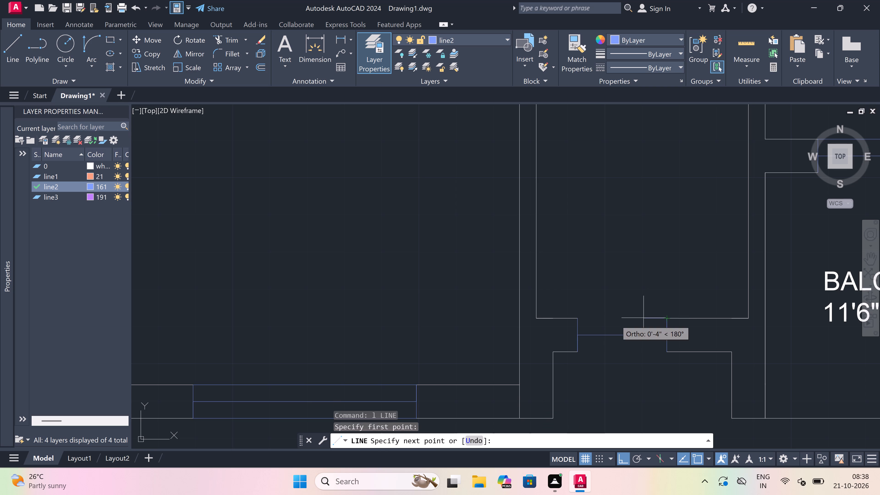
left_click(579, 318)
key("Escape")
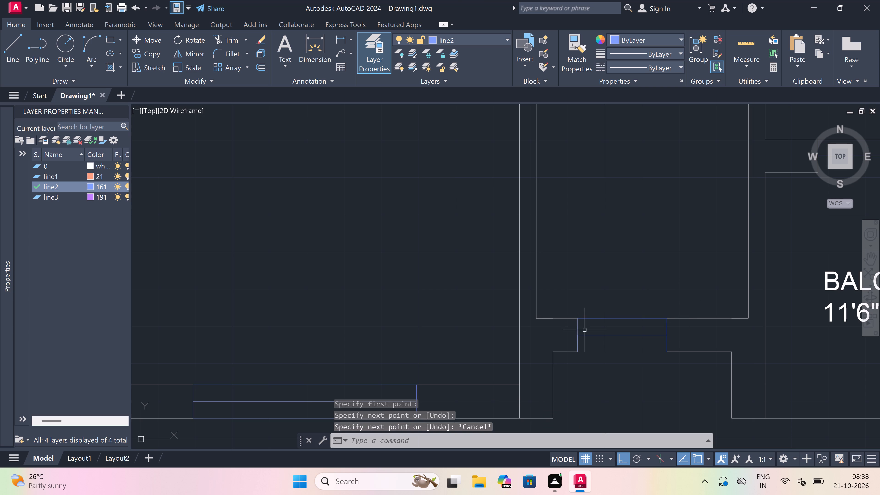
key("space")
left_click(577, 352)
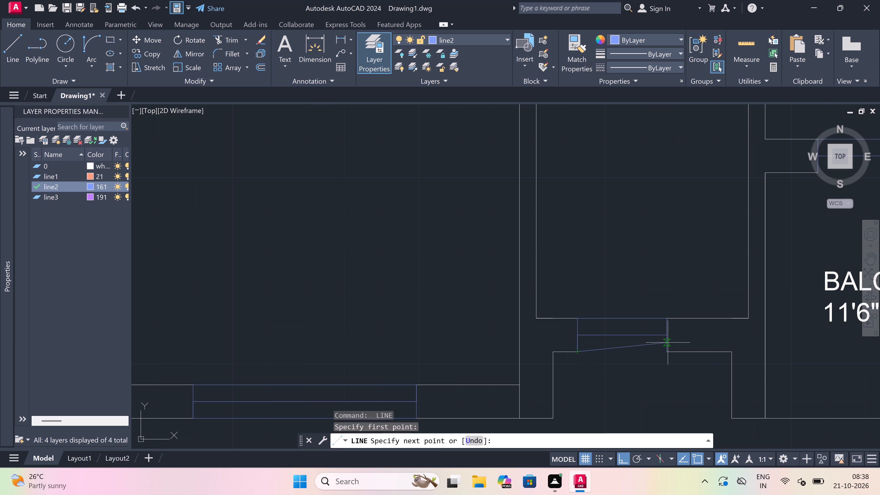
left_click(667, 349)
key("Escape")
Add a two-line multiline text label reading TOILET and 4'9"x8'6" inside the bedroom toilet, placed on layer 0.
scroll(585, 315, "down", 4)
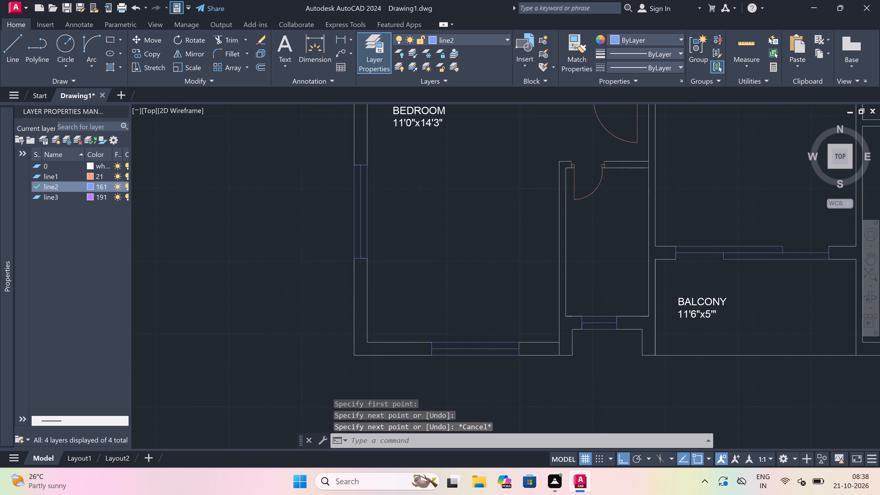
scroll(587, 295, "up", 2)
type("mt")
key("space")
left_click(577, 257)
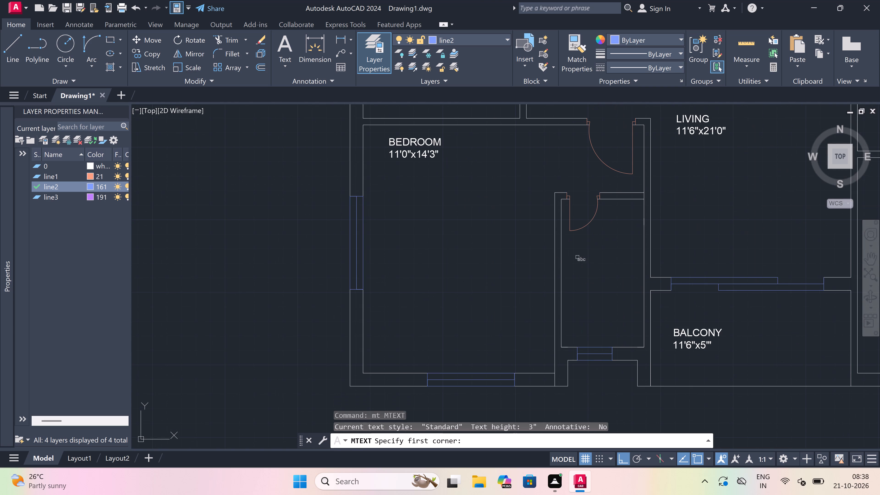
double_click(794, 250)
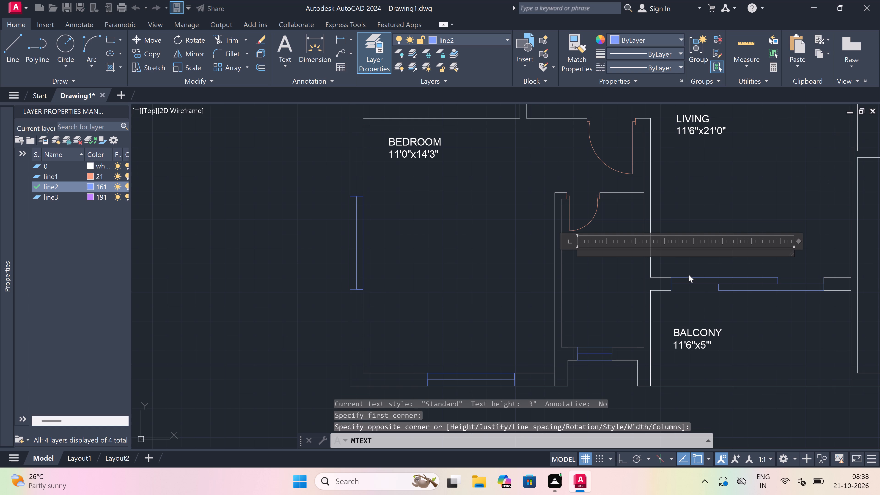
type("TO")
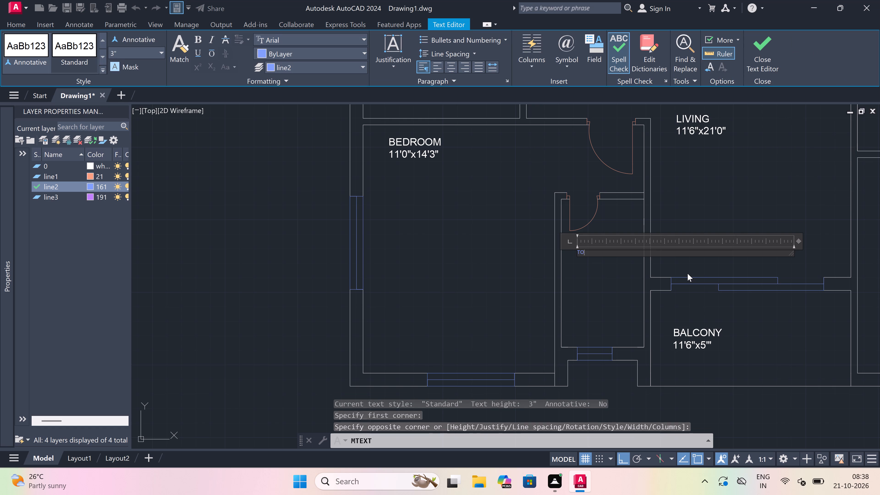
key("i")
key("l")
key("e")
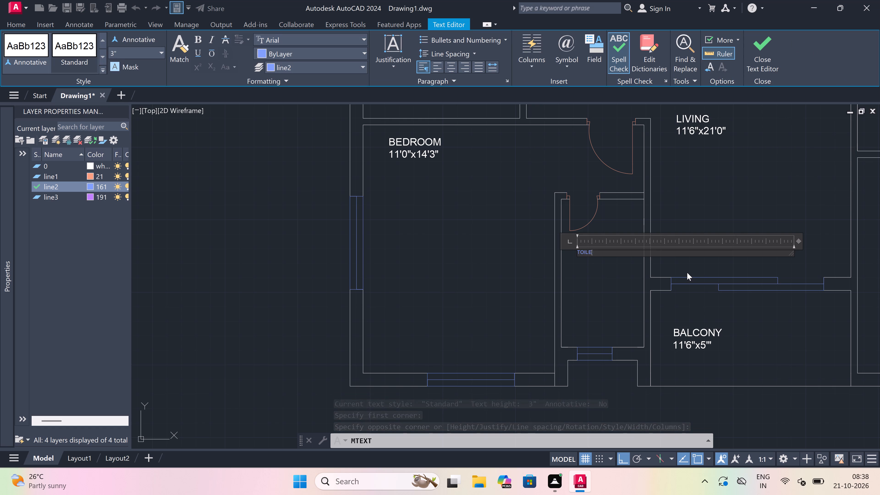
key("t")
scroll(589, 244, "up", 4)
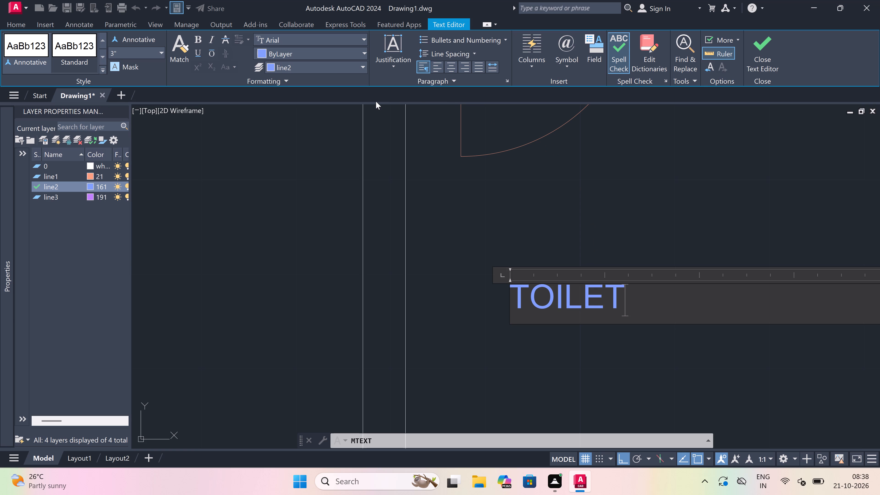
left_click(341, 61)
left_click(351, 91)
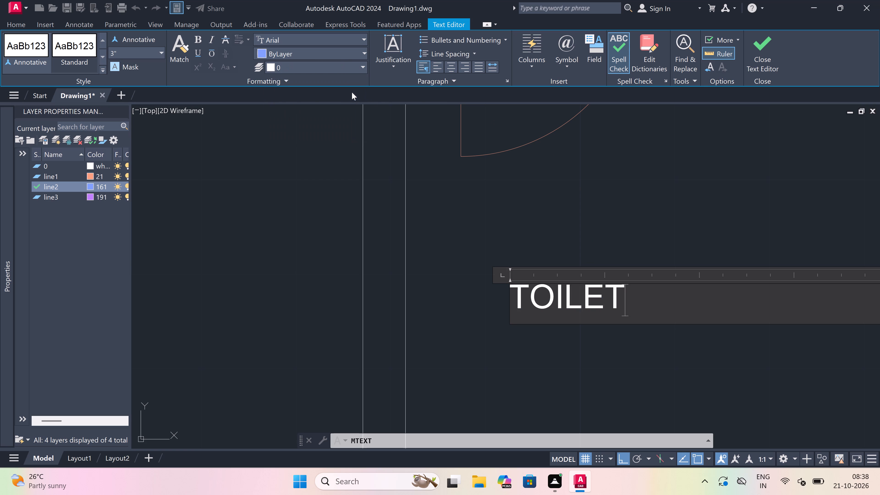
key("Return")
key("4")
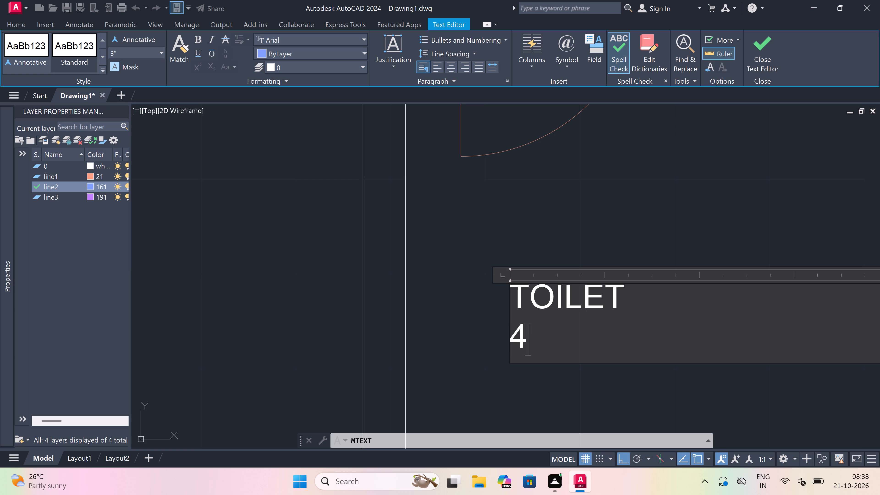
type("'9")
key("shift+quotedbl")
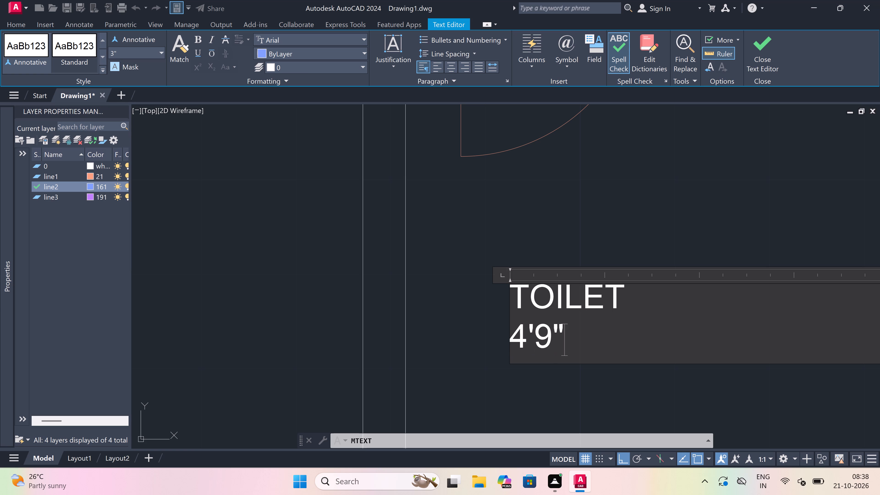
key("x")
type("8'")
key("6")
key("shift+quotedbl")
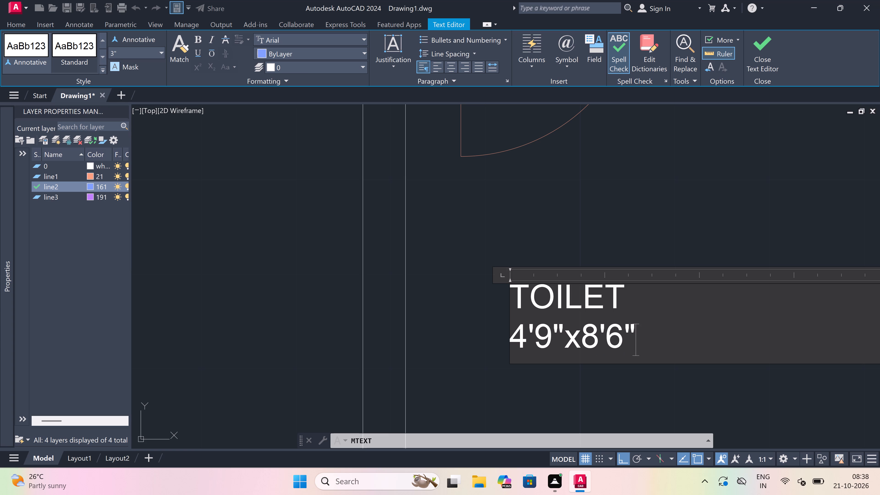
left_click(450, 286)
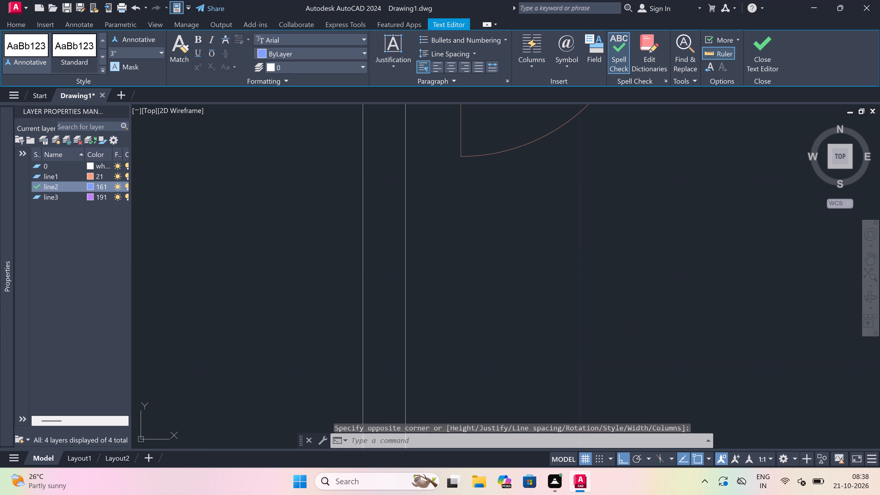
Set the new TOILET label's text height to 5".
scroll(591, 263, "down", 5)
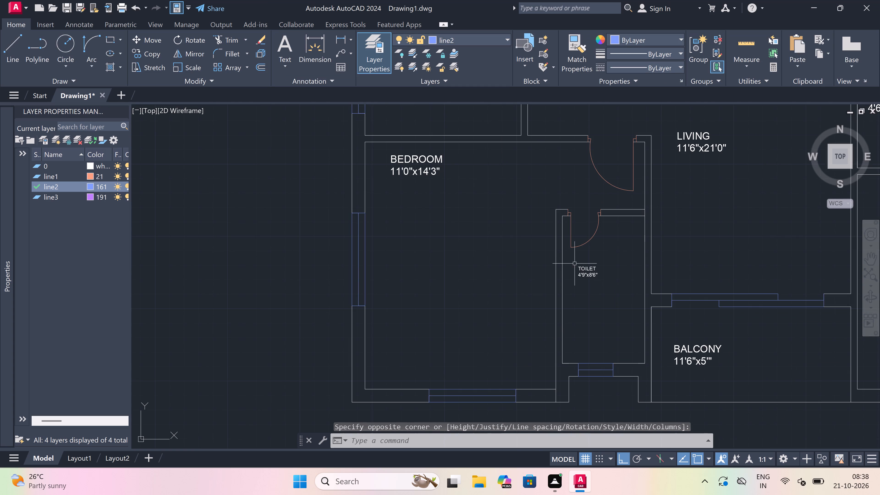
scroll(579, 274, "up", 3)
left_click(608, 251)
right_click_drag(376, 317, 375, 321)
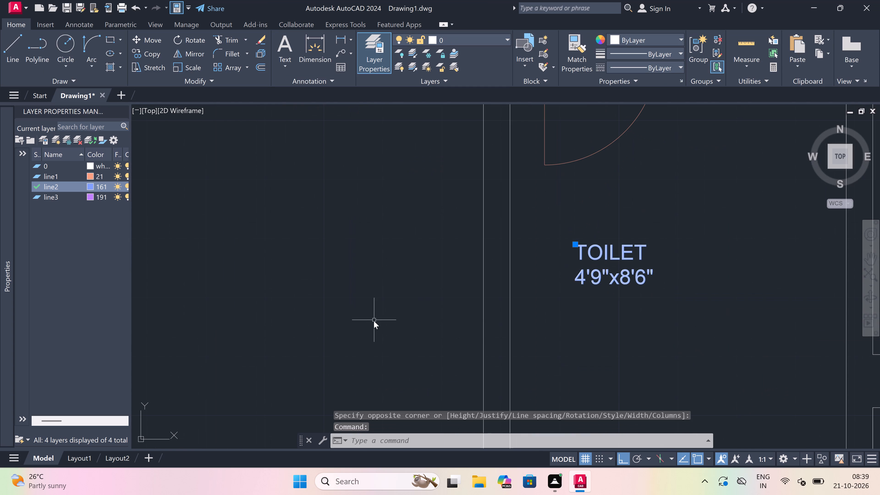
left_click(442, 305)
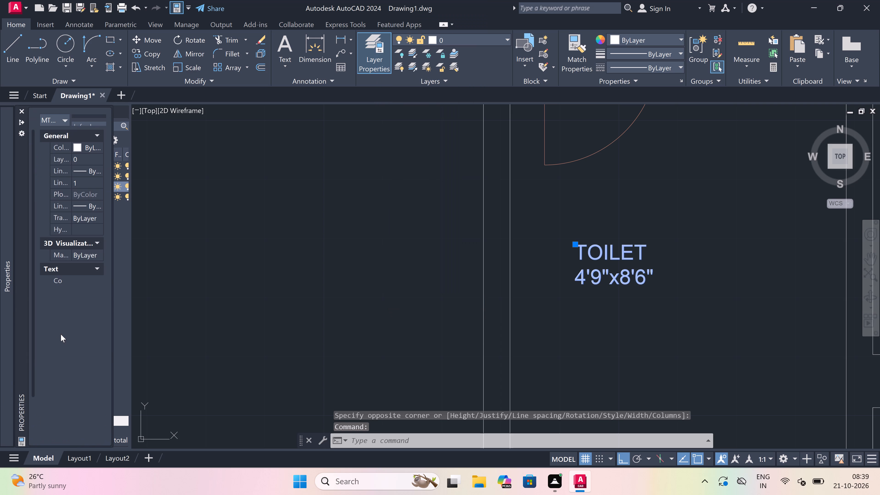
left_click(81, 340)
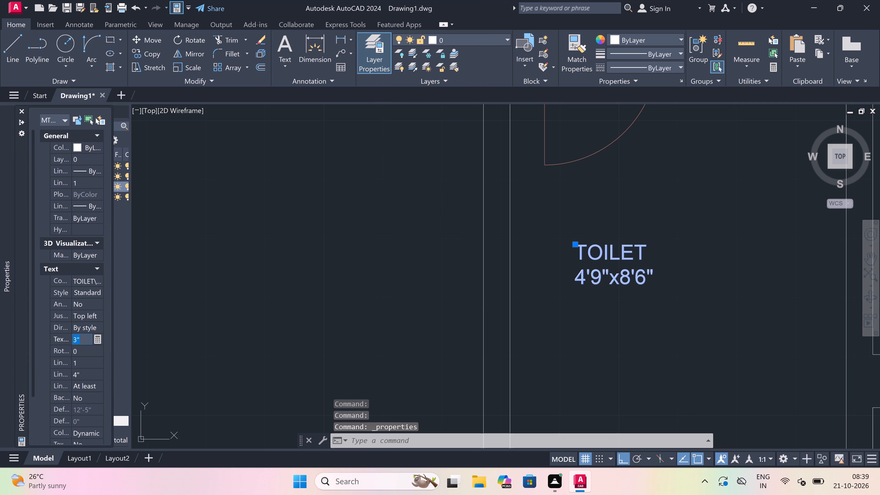
key("BackSpace")
key("BackSpace")
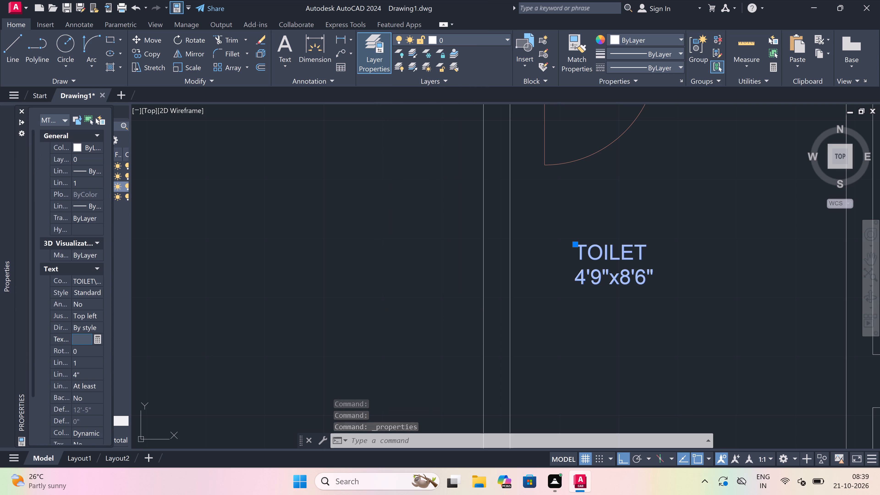
key("5")
key("shift+quotedbl")
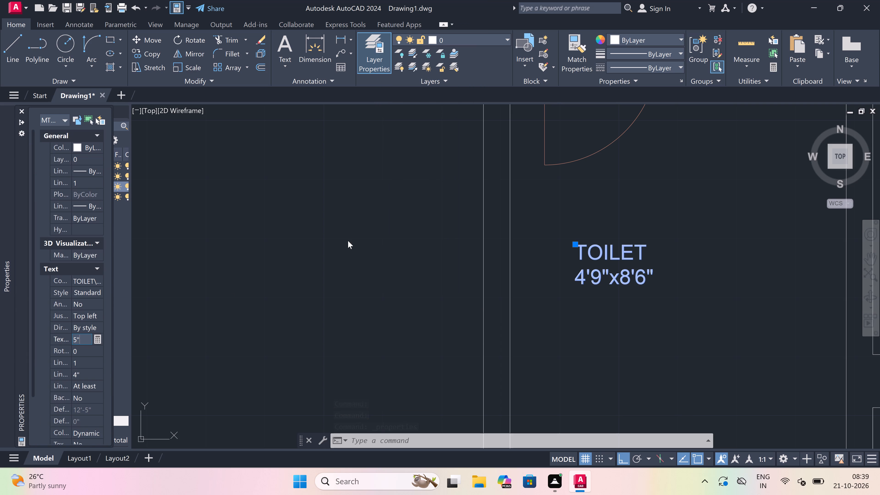
left_click(372, 227)
key("Escape")
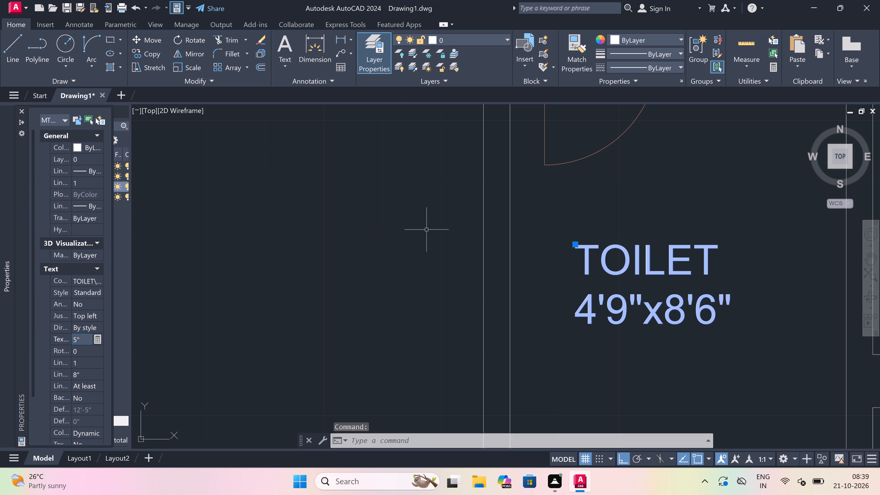
key("Escape")
scroll(485, 277, "down", 4)
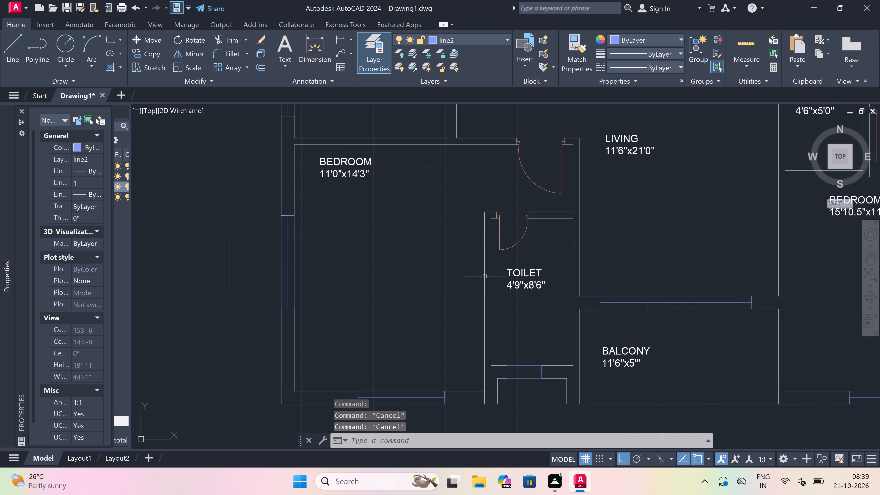
Move the southern unit's 11'6"x5' BALCONY label east to the middle of the balcony.
scroll(485, 276, "down", 3)
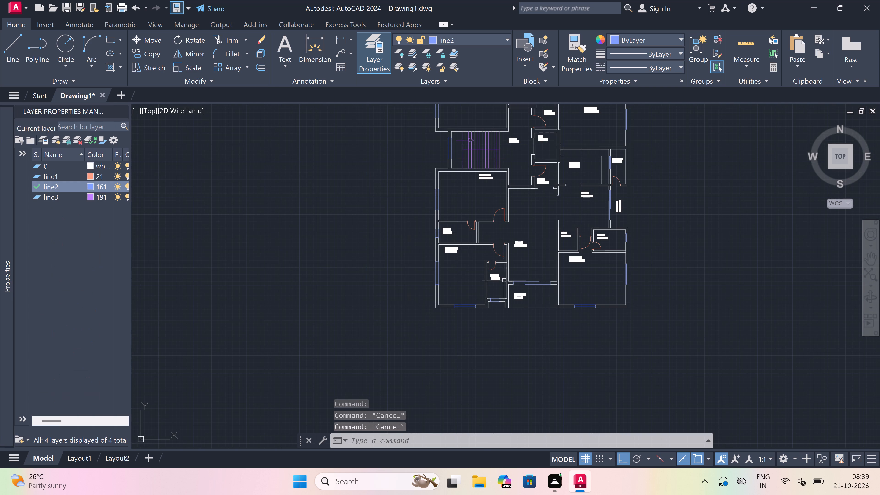
scroll(524, 304, "up", 4)
left_click(478, 260)
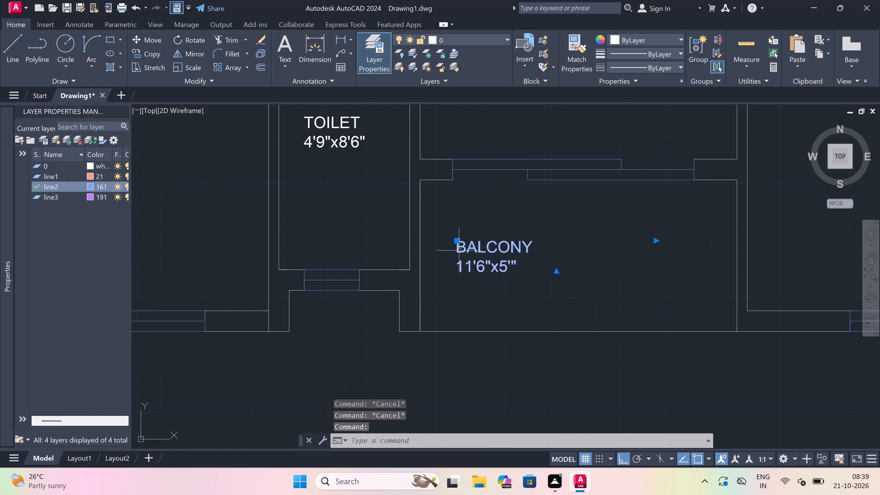
double_click(455, 241)
left_click(518, 250)
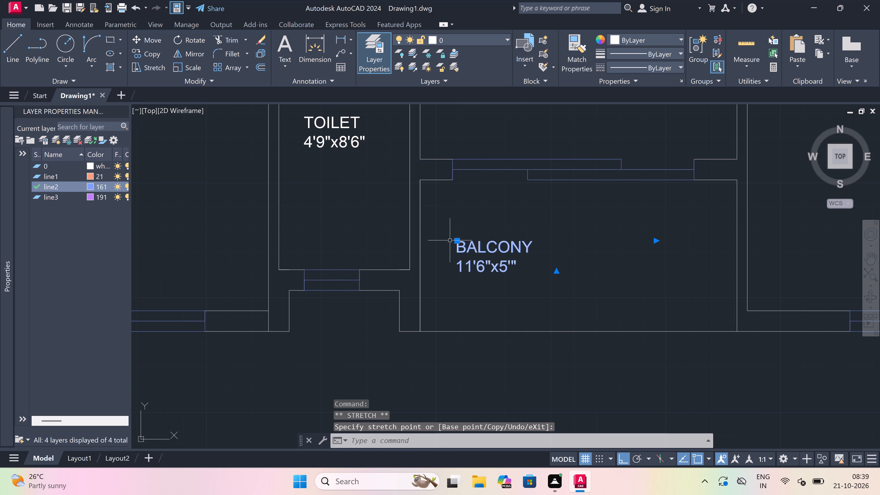
left_click(459, 239)
double_click(561, 235)
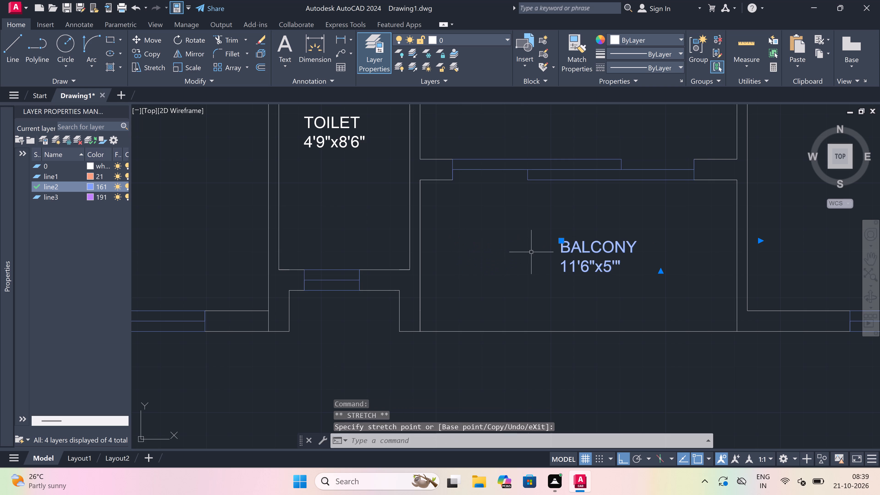
left_click(561, 241)
scroll(520, 244, "up", 2)
left_click(520, 244)
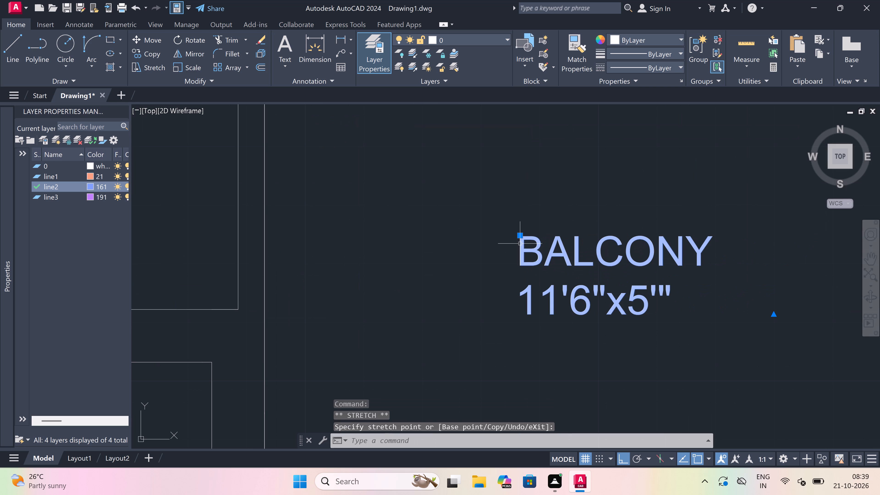
key("Escape")
Move the southern unit's 15'10.5"x11'0" BEDROOM label east and slightly north, with Ortho off, towards the middle of the room's width.
scroll(521, 245, "down", 8)
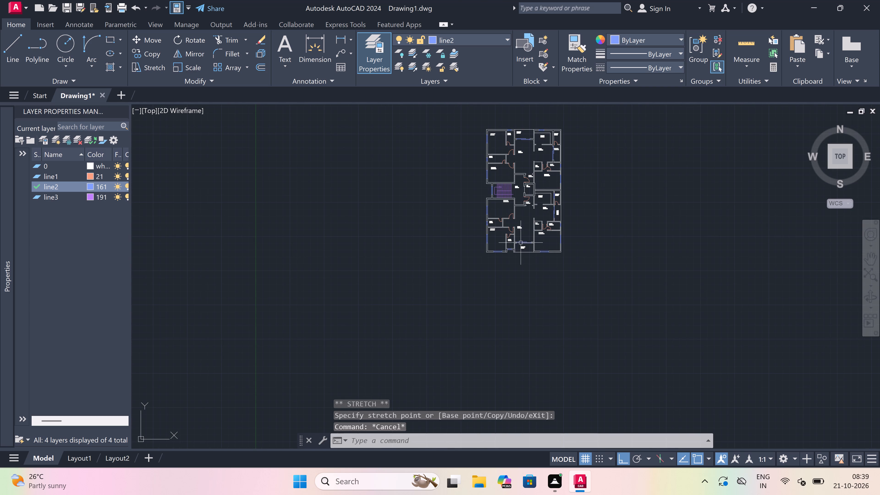
scroll(542, 236, "up", 3)
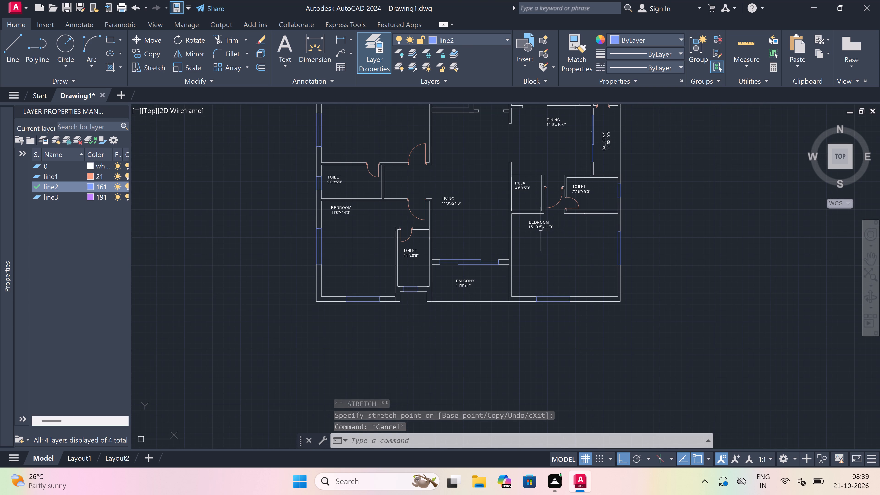
scroll(541, 229, "up", 2)
left_click(531, 213)
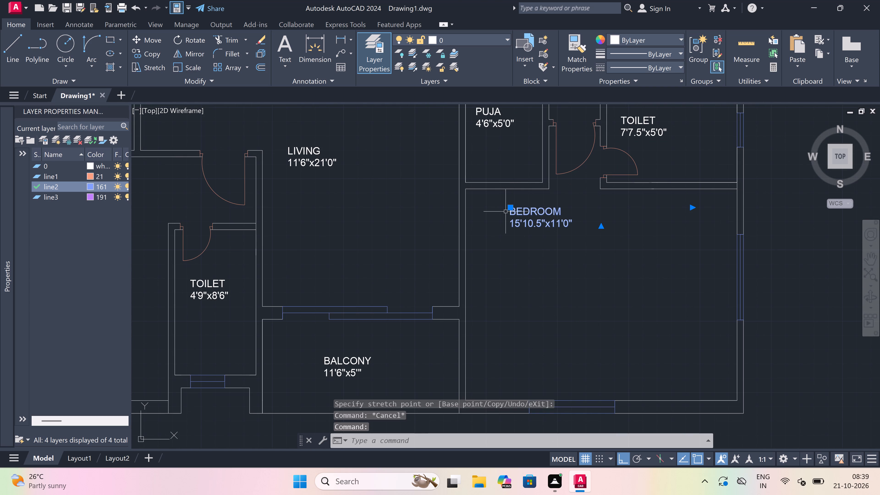
left_click(510, 208)
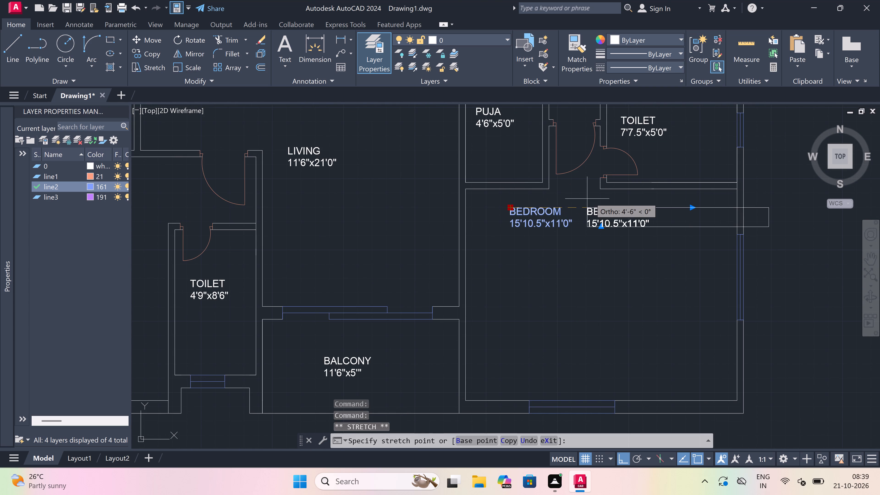
scroll(629, 195, "up", 3)
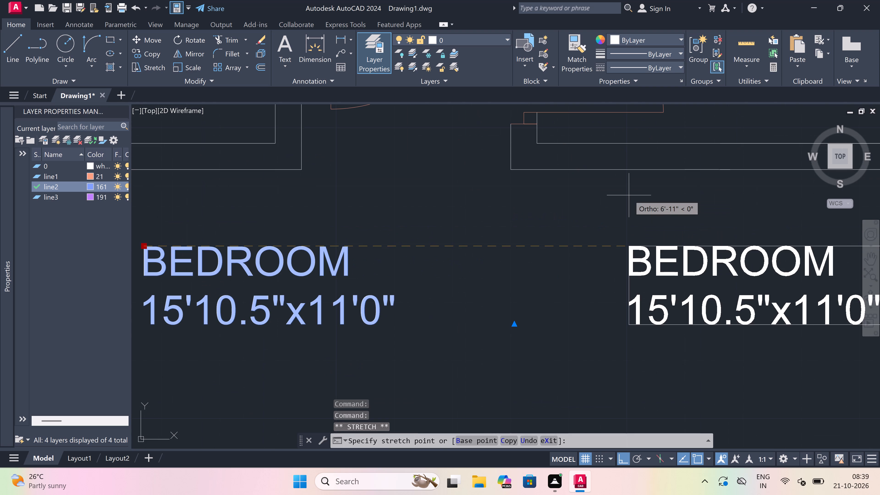
key("F8")
left_click(606, 195)
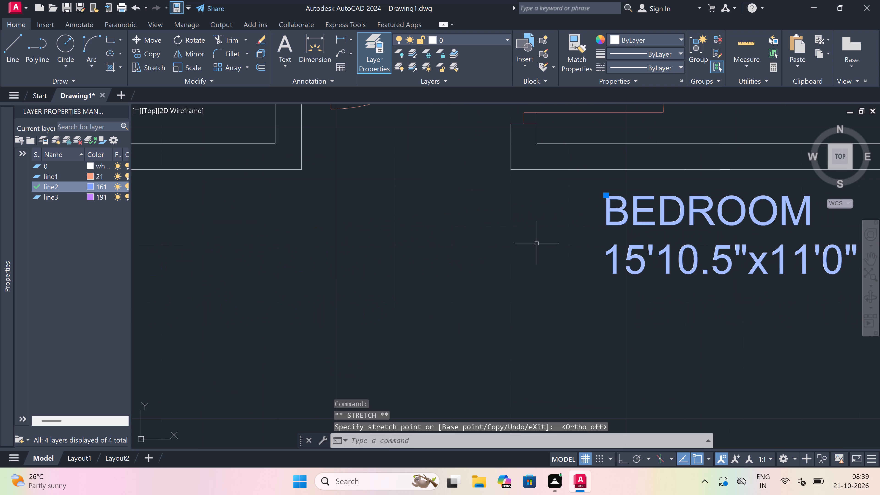
key("Escape")
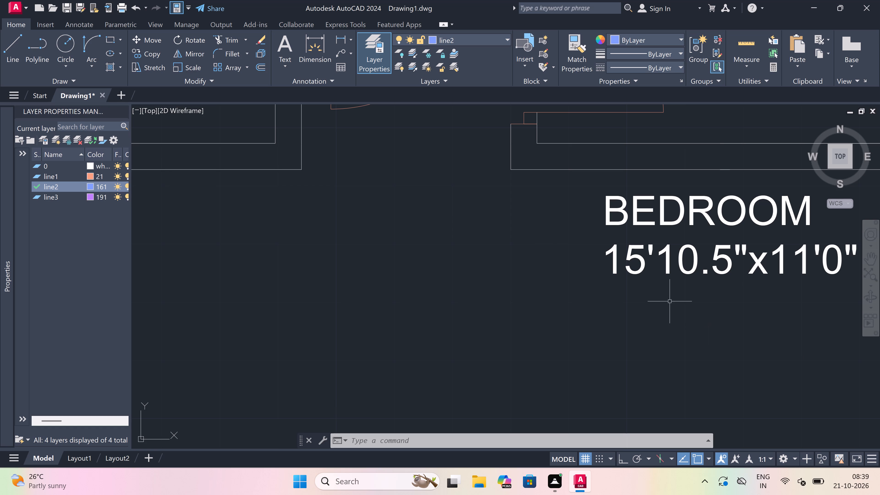
Move the northern unit's 4'9"x8'6" TOILET label about 3'-2" south within its room.
scroll(525, 184, "down", 8)
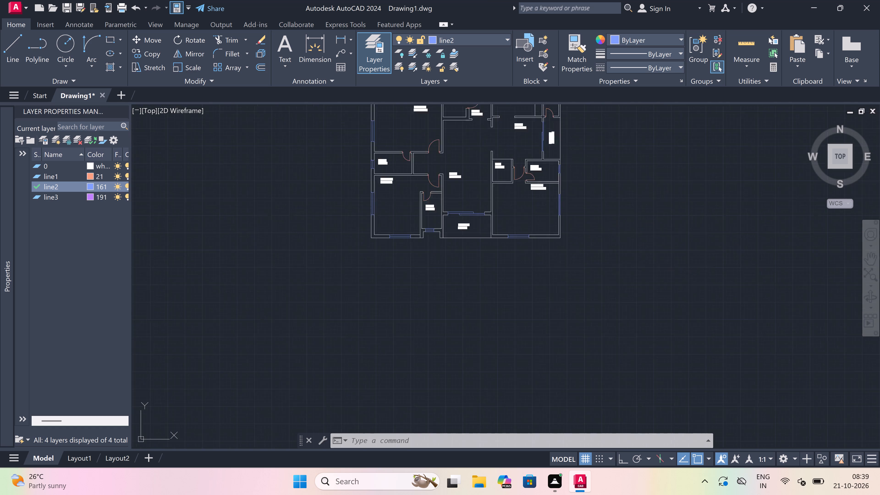
scroll(526, 177, "down", 3)
scroll(530, 121, "up", 5)
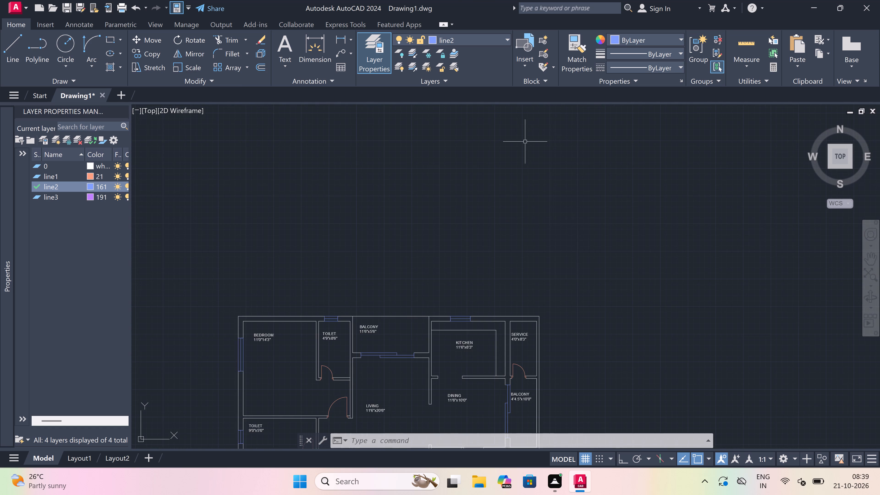
scroll(492, 244, "down", 3)
scroll(458, 281, "up", 5)
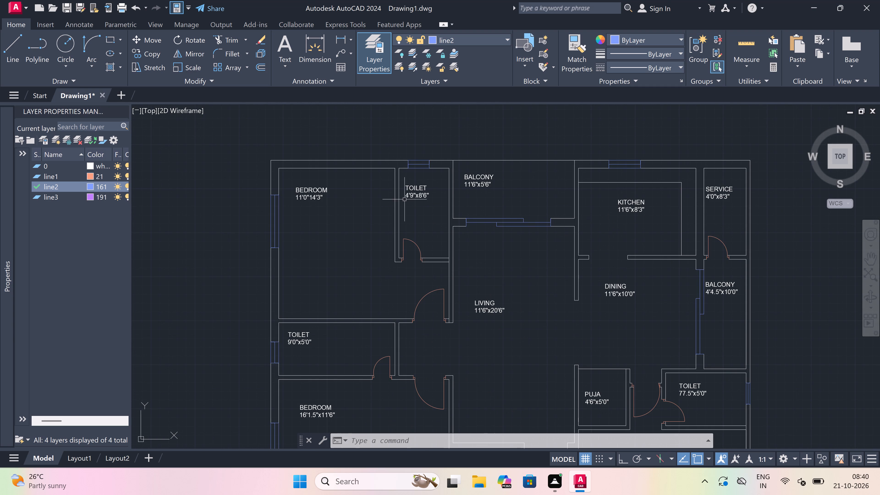
scroll(386, 196, "up", 1)
left_click(425, 193)
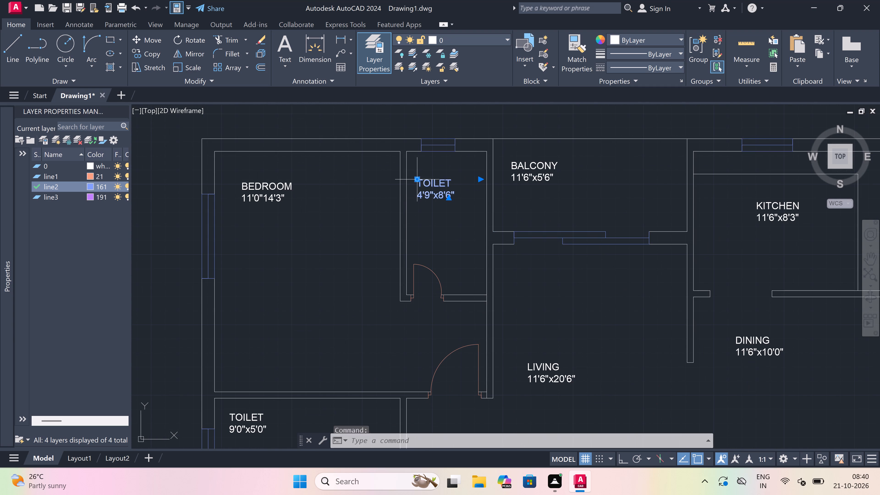
left_click(416, 178)
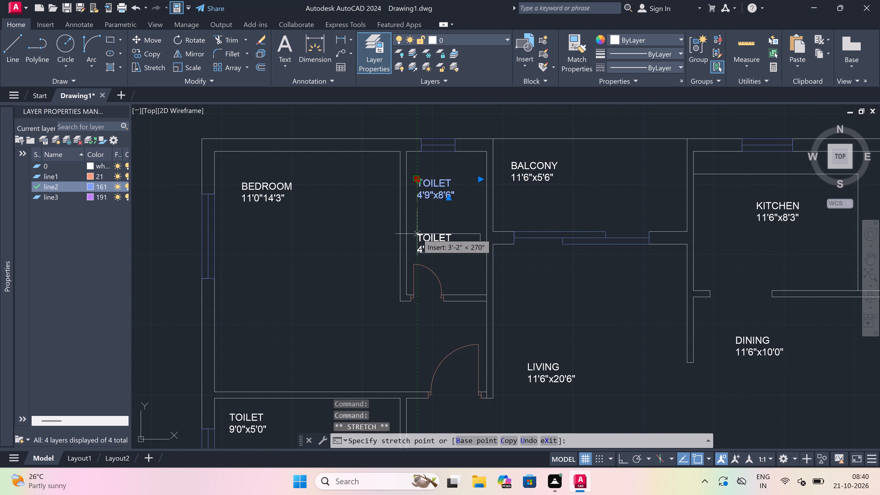
left_click(421, 233)
key("Escape")
Shift the northern unit's 4'4.5"x10'0" BALCONY label southeast and rotate it 90° so it reads vertically.
scroll(434, 215, "down", 3)
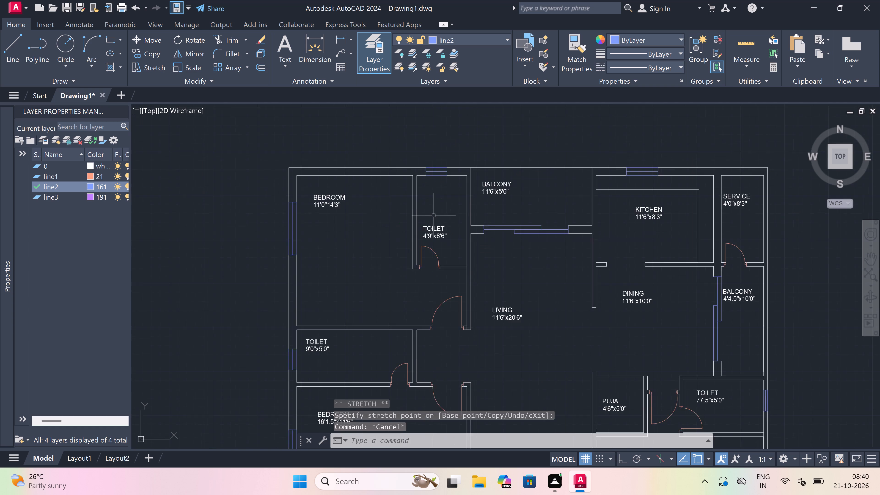
scroll(434, 215, "down", 1)
scroll(499, 242, "up", 3)
scroll(549, 247, "up", 1)
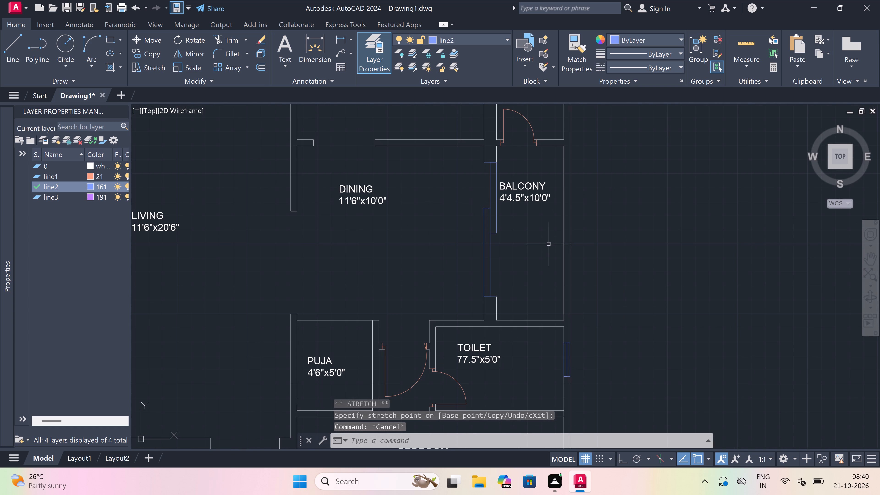
left_click(544, 192)
left_click(544, 192)
left_click(524, 188)
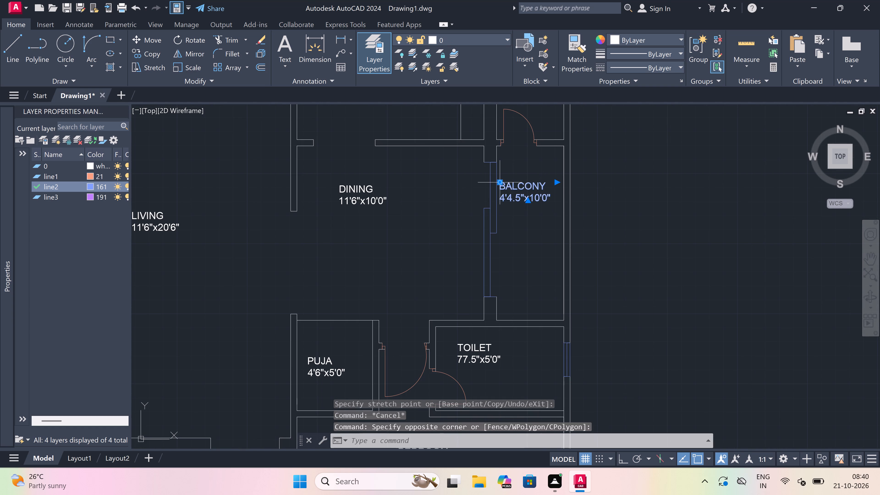
left_click(500, 181)
left_click(539, 244)
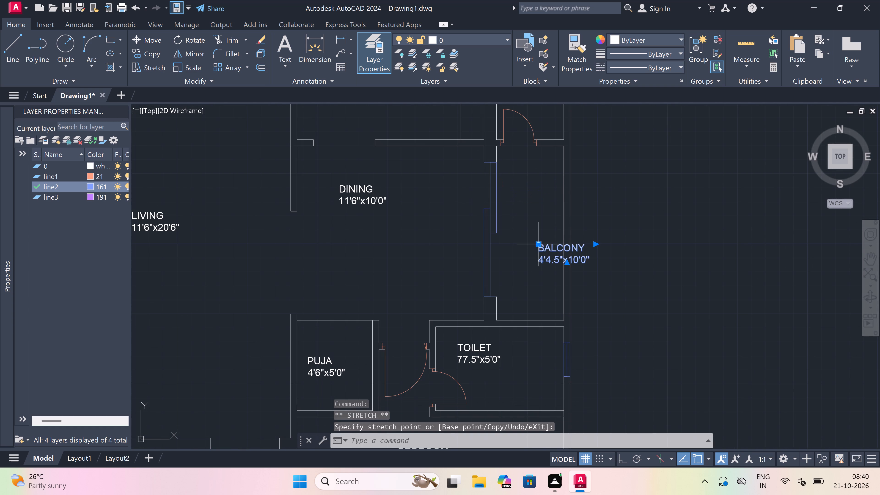
left_click(194, 36)
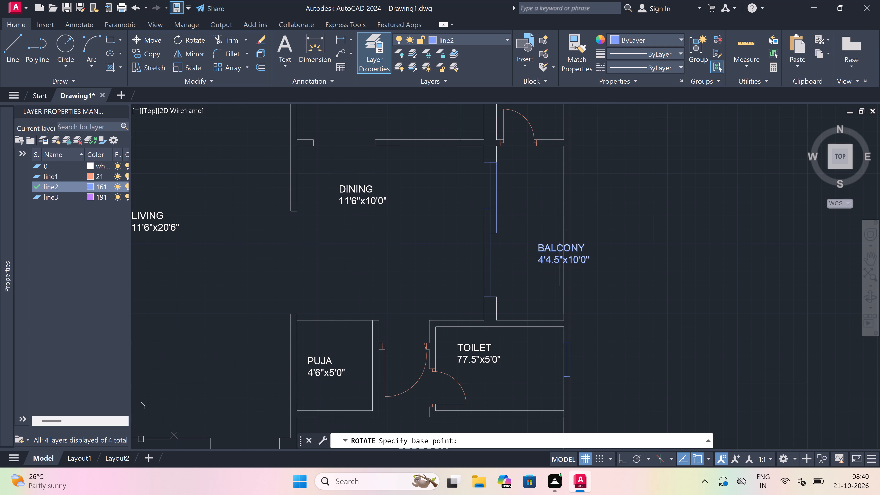
left_click(555, 252)
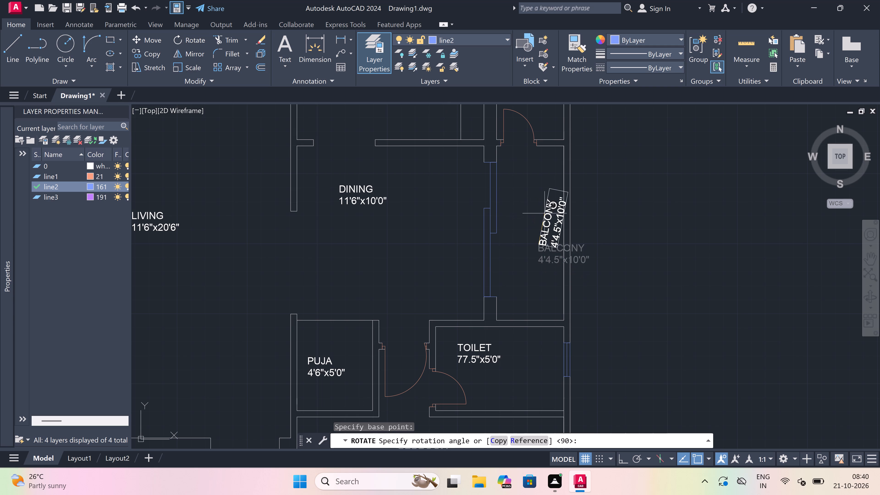
key("F8")
left_click(548, 178)
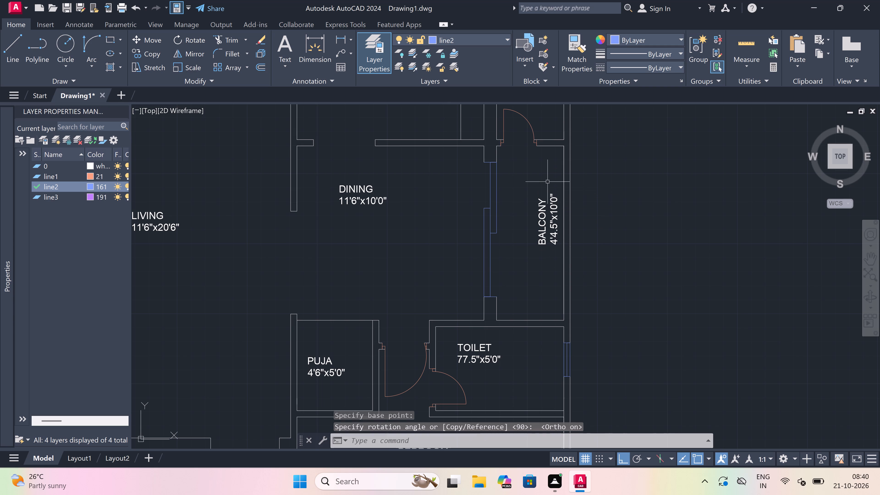
Move the rotated BALCONY label southwest to centre it inside the narrow 4'4.5"x10'0" balcony, with Ortho off.
left_click(539, 234)
left_click(539, 244)
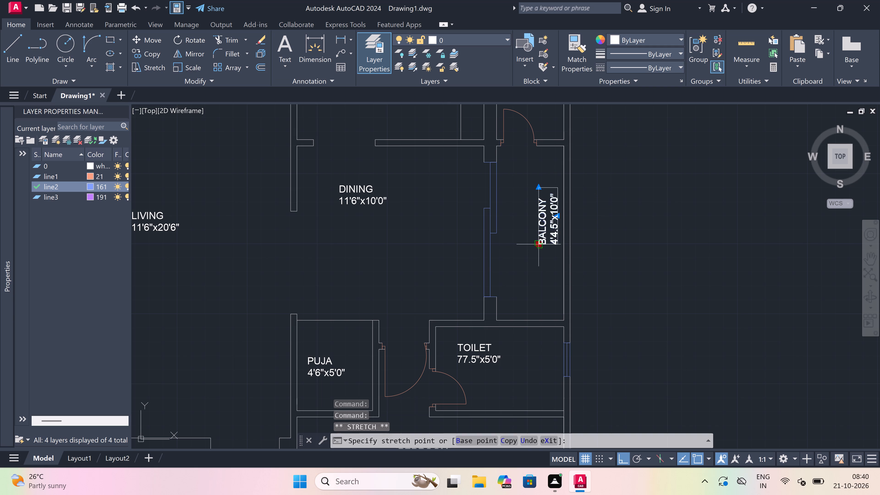
key("F8")
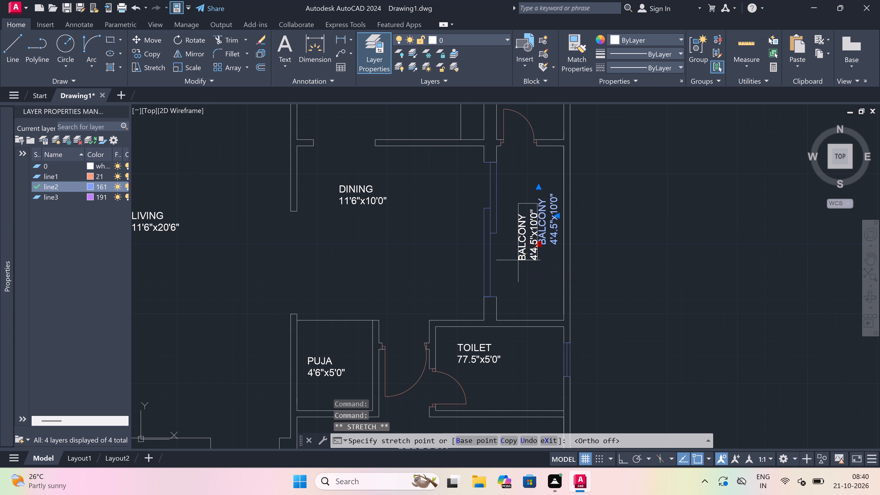
left_click(528, 268)
key("Escape")
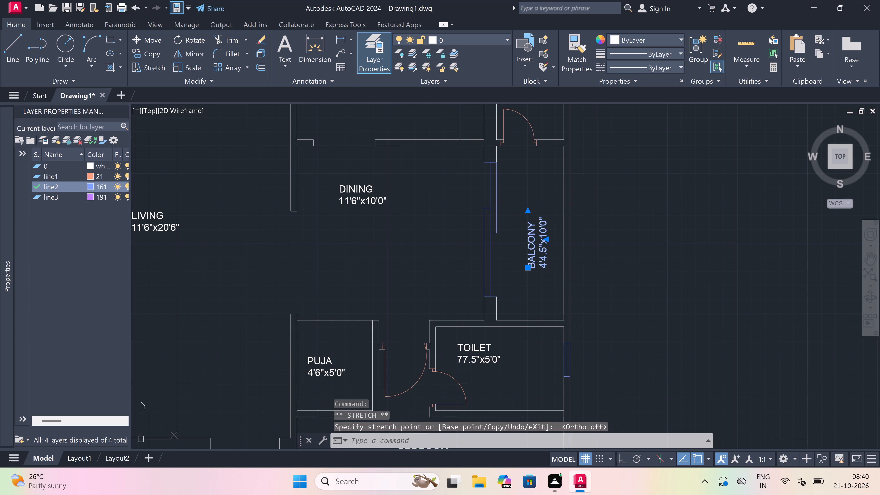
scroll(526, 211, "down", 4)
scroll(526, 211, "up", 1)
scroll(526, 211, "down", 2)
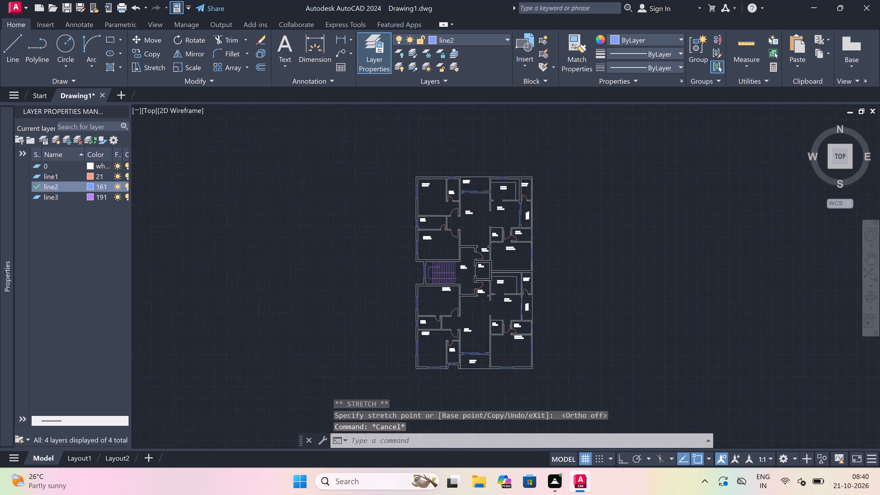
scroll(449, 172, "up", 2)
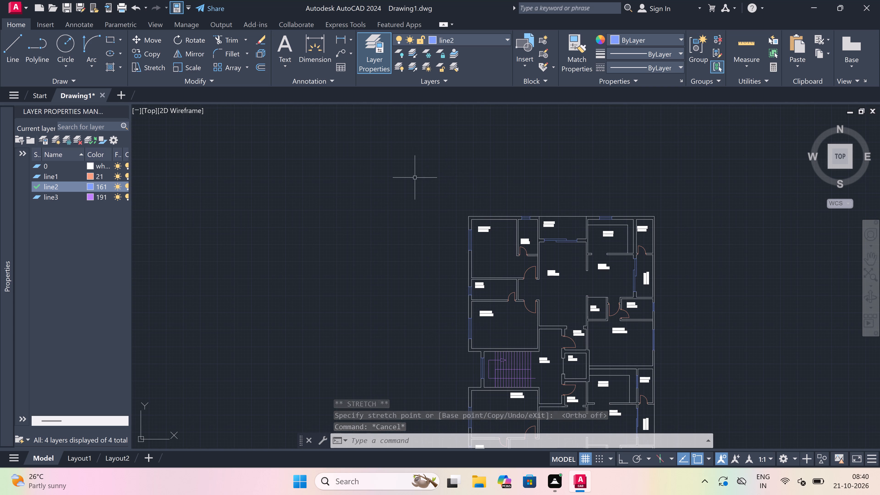
Open the recent drawing "first floor plan -1 20-10-26.dwg".
left_click(14, 4)
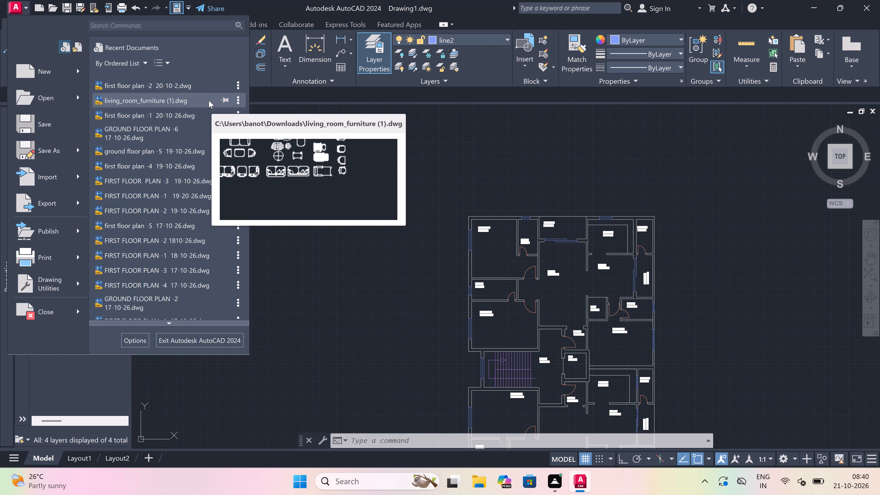
double_click(192, 109)
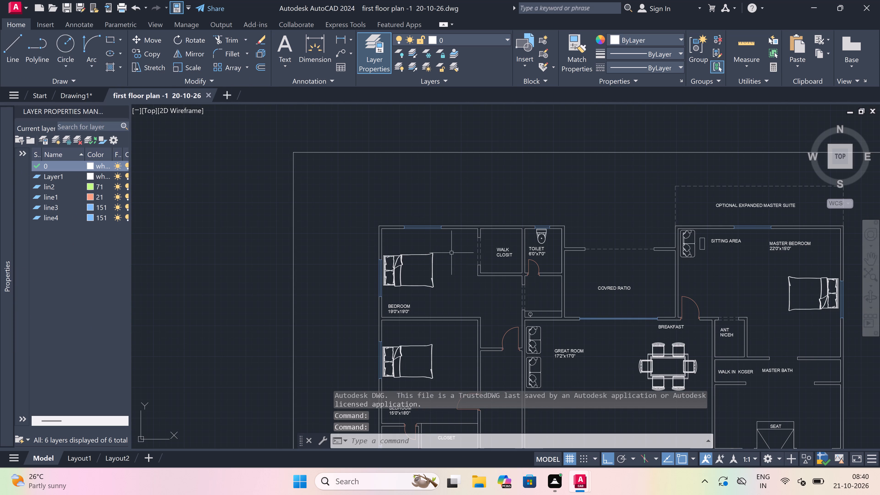
Copy the double bed from the 19'0"x19'0" bedroom to the clipboard.
double_click(451, 245)
scroll(381, 309, "up", 3)
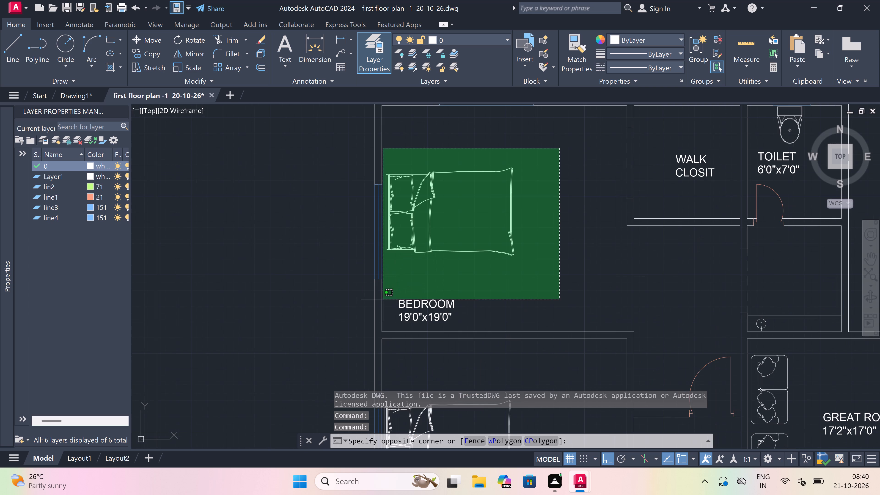
scroll(381, 269, "up", 3)
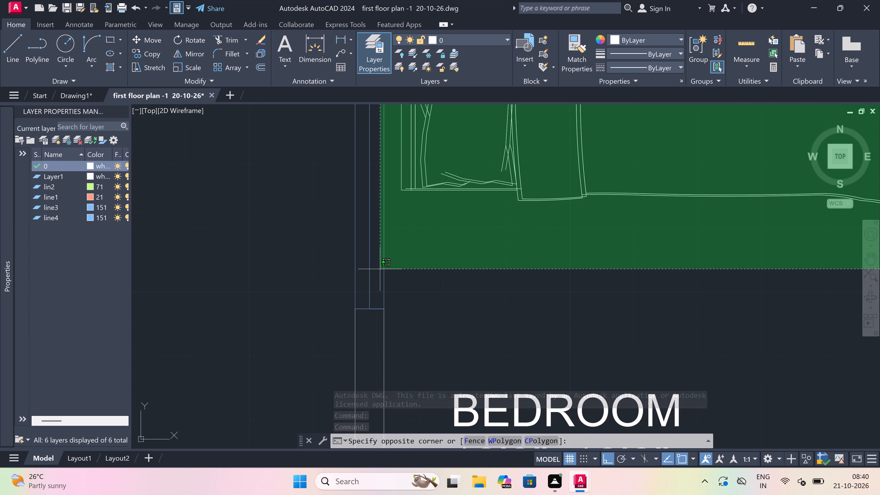
left_click(390, 259)
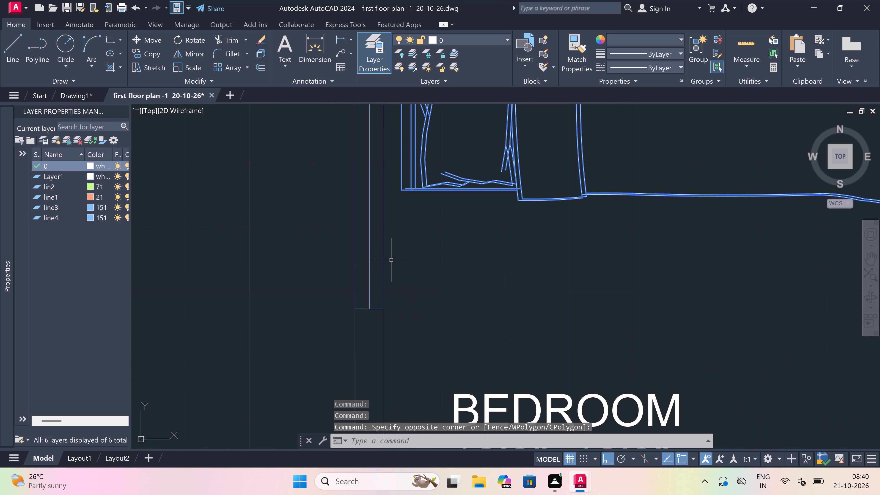
key("ctrl+c")
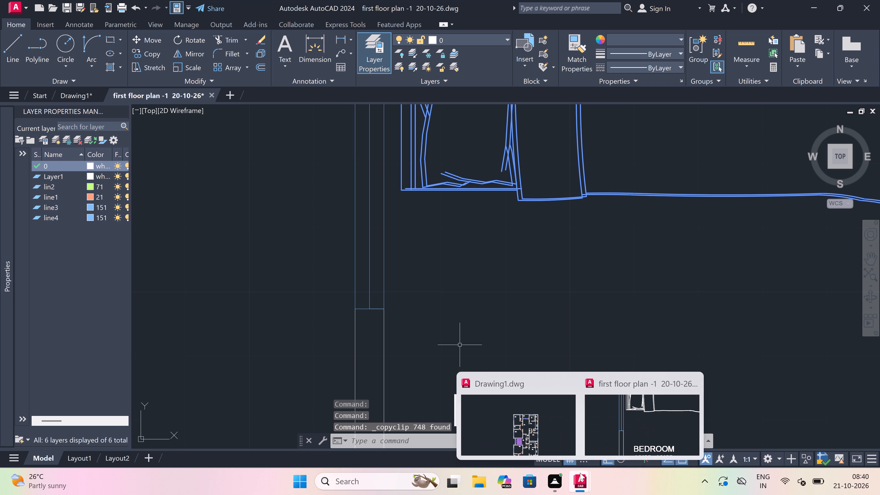
Switch to Drawing1 and paste the copied double bed outside the plan, west of the northern unit's 11'0"x14'3" bedroom.
left_click(538, 429)
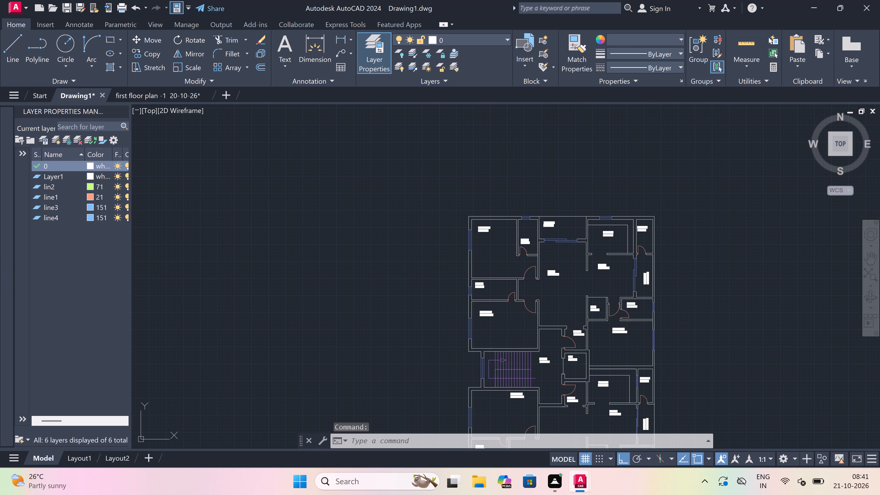
key("ctrl+v")
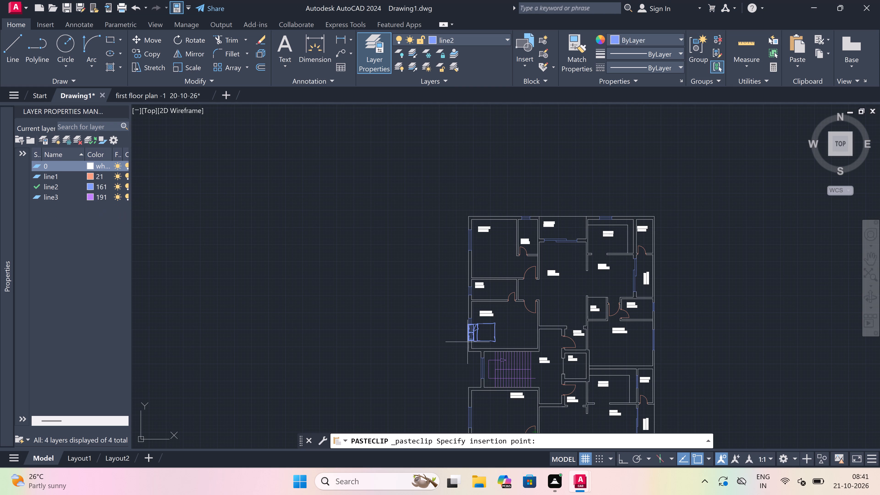
scroll(451, 240, "up", 3)
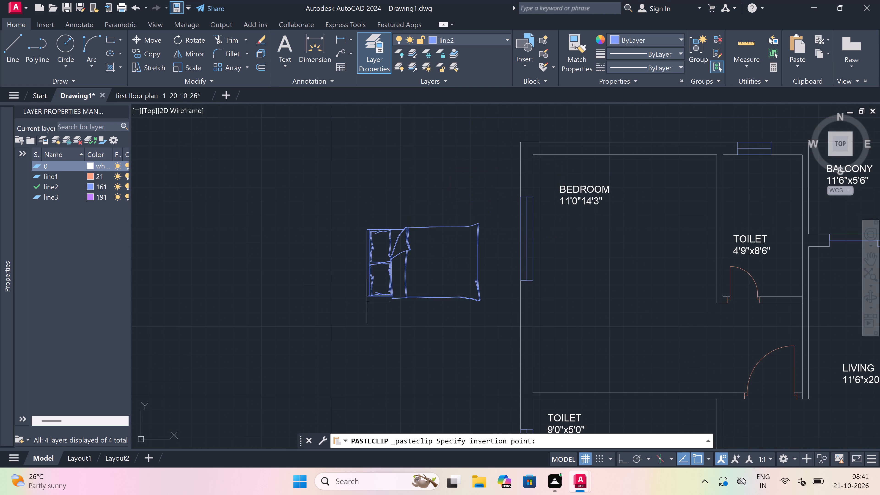
left_click(364, 303)
Copy the pasted bed against the west walls of the northern unit's 11'0"x14'3" and 16'1.5"x11'6" bedrooms, headboards facing the windows.
left_click(492, 213)
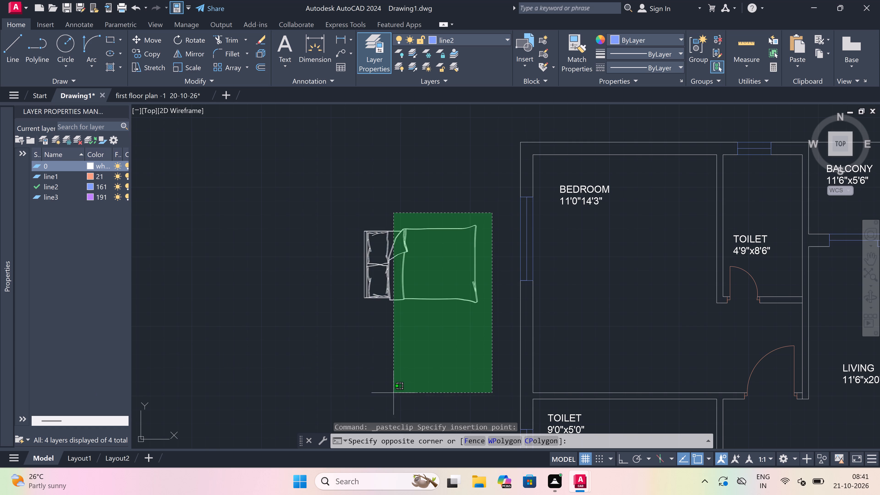
left_click(329, 335)
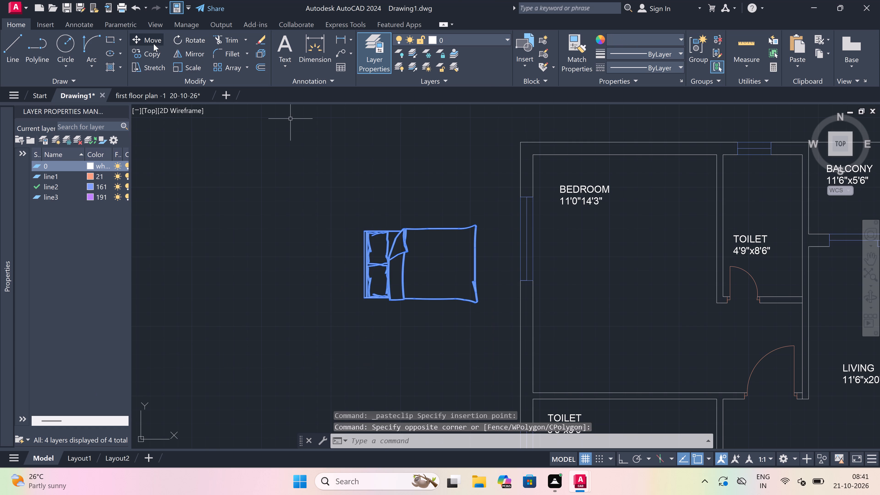
left_click(150, 55)
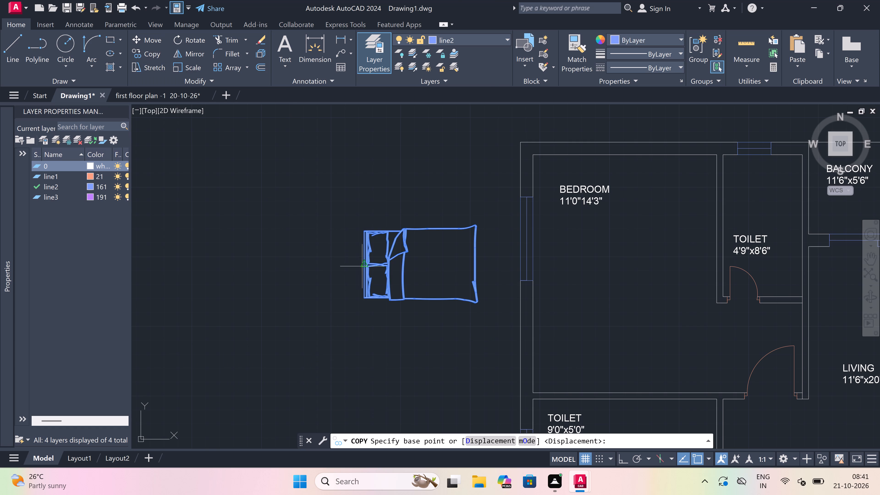
left_click(363, 262)
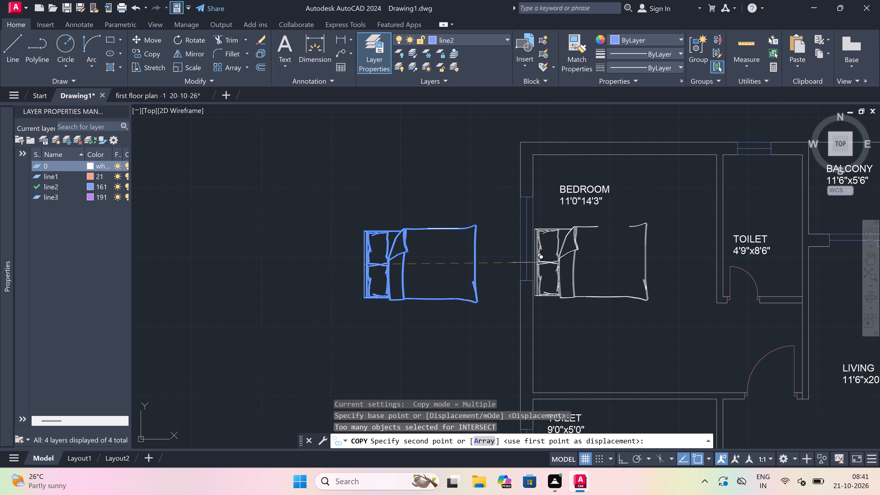
scroll(542, 269, "up", 3)
scroll(525, 245, "up", 2)
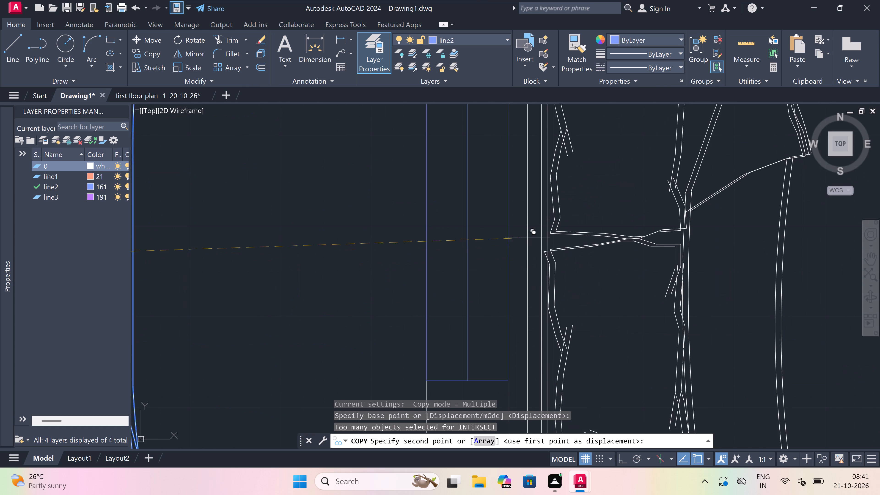
left_click(532, 221)
scroll(507, 202, "down", 9)
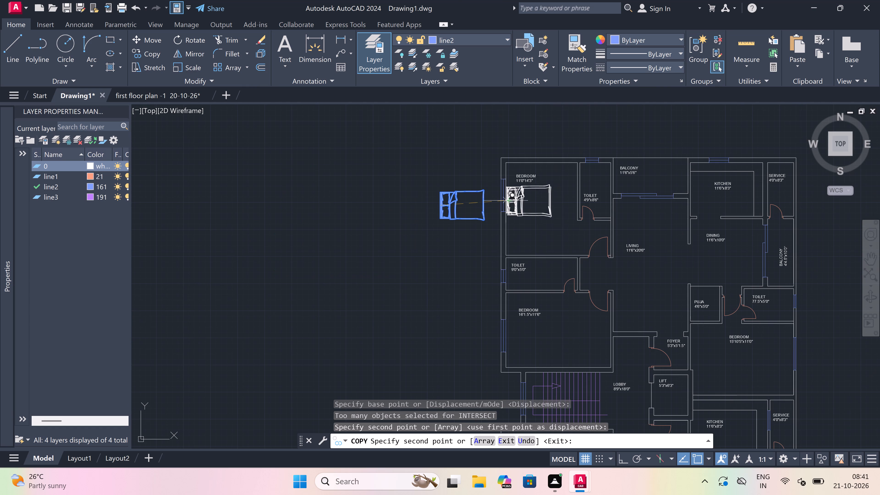
scroll(497, 345, "up", 4)
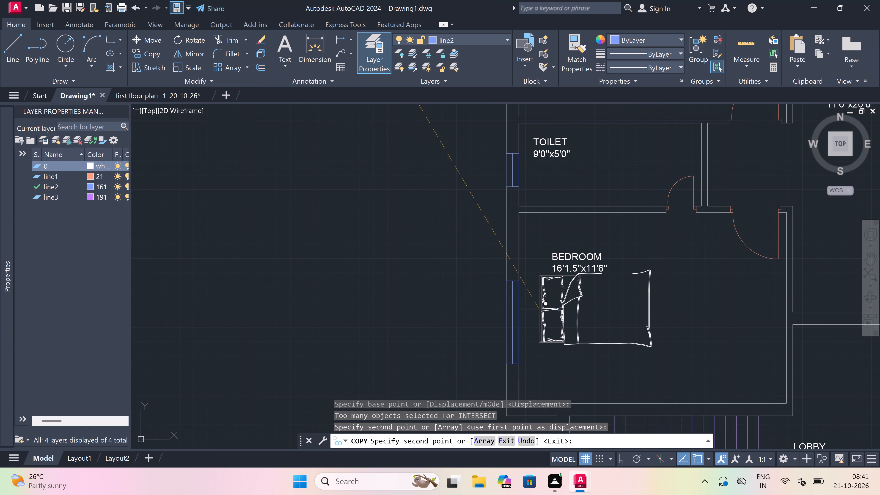
scroll(542, 314, "up", 3)
left_click(467, 323)
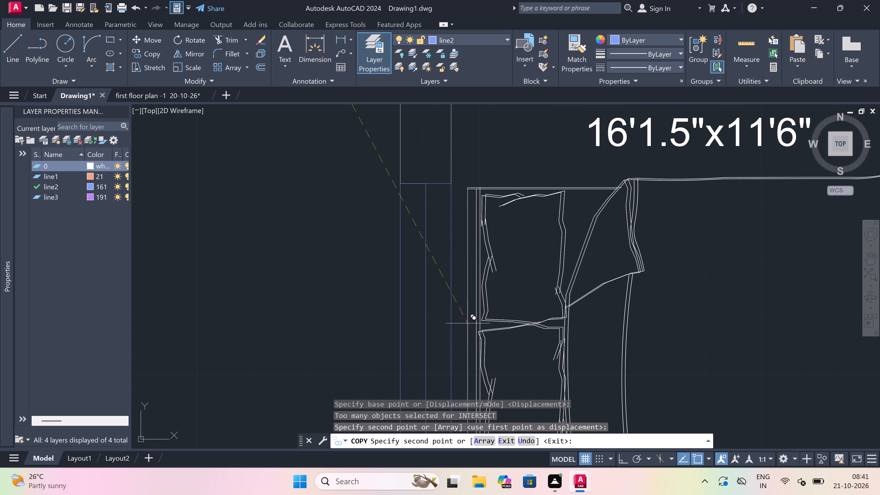
Place further bed copies along the west walls of the southern unit's 16'1.5"x11'6" and 11'0"x14'3" bedrooms, and end the Copy command.
scroll(467, 228, "down", 11)
scroll(443, 351, "up", 3)
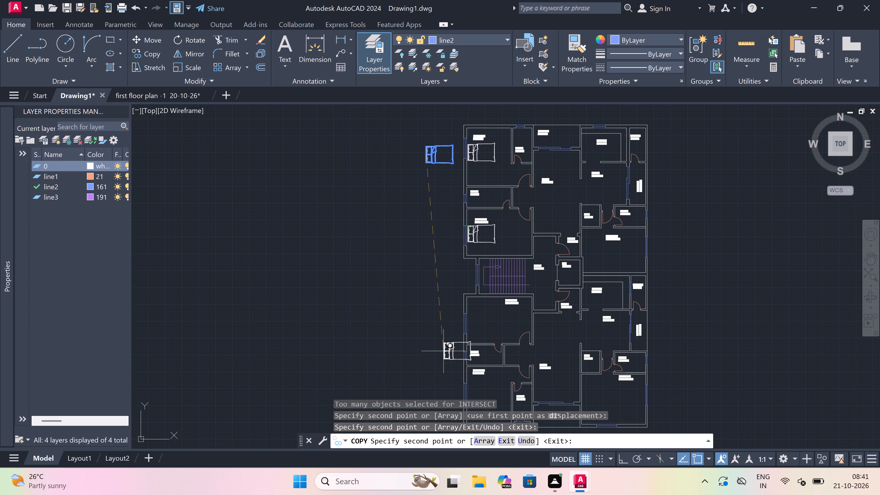
scroll(558, 228, "up", 4)
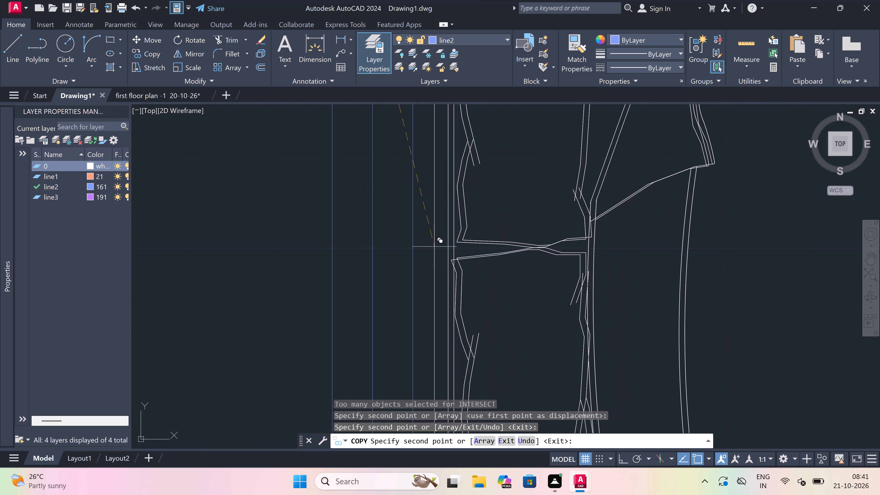
left_click(440, 247)
scroll(484, 191, "down", 10)
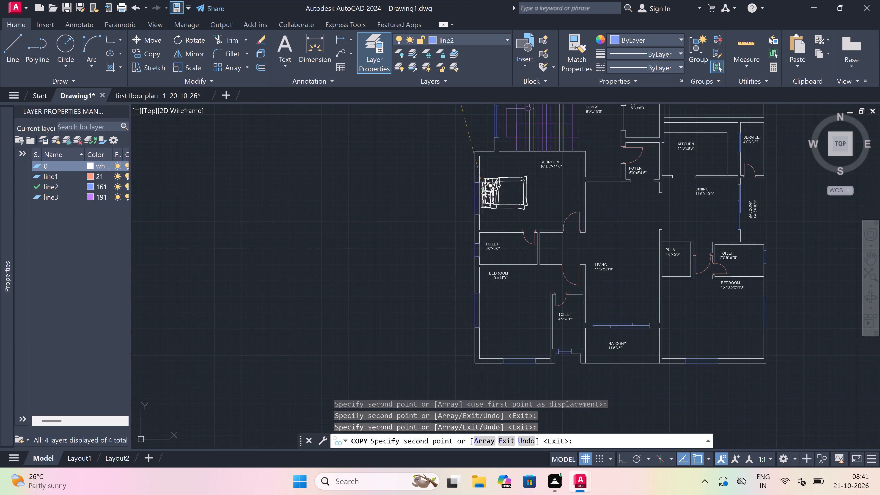
scroll(468, 340, "up", 5)
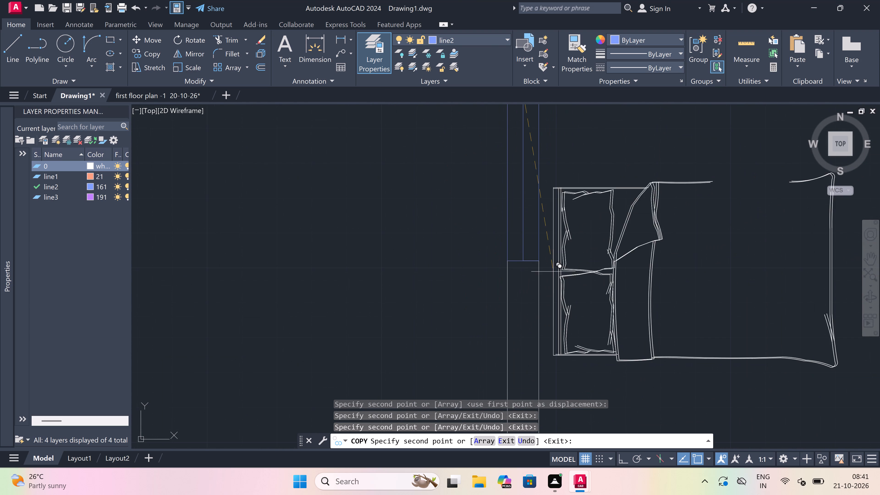
scroll(562, 263, "down", 3)
scroll(580, 225, "up", 3)
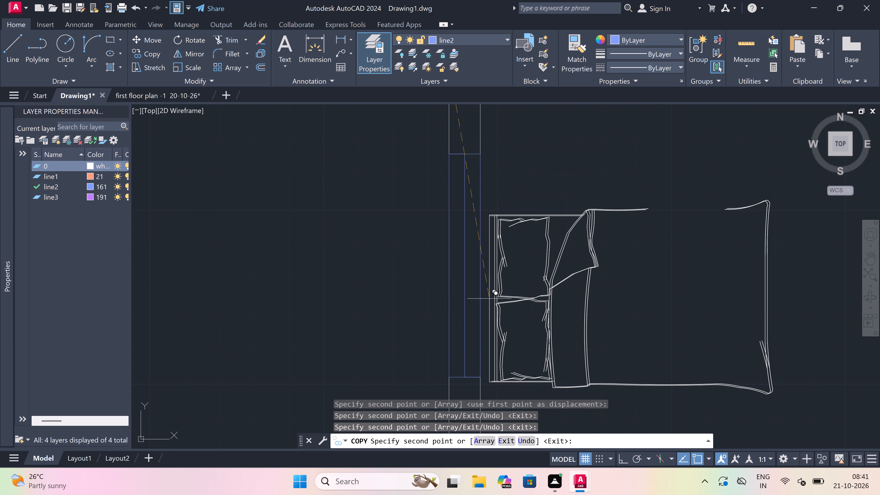
left_click(489, 299)
scroll(473, 250, "down", 8)
key("Escape")
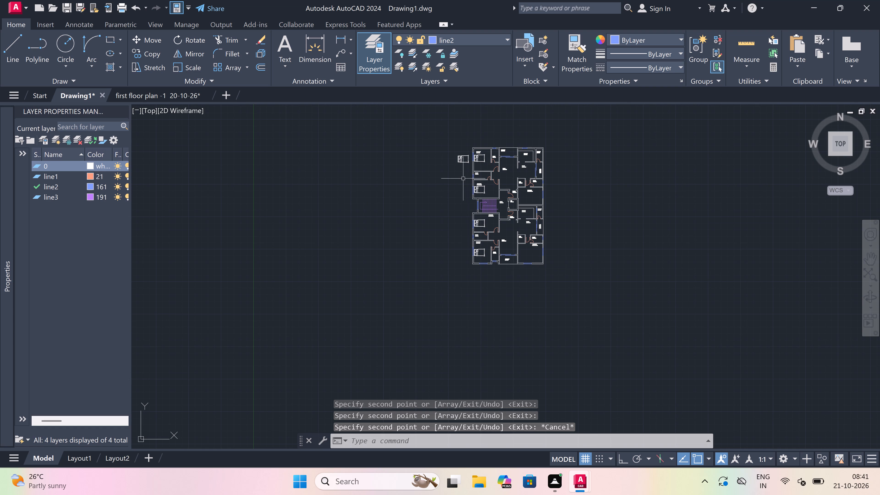
Rotate the spare bed outside the plan by 180° with Ortho on, so its headboard faces east.
scroll(473, 143, "up", 4)
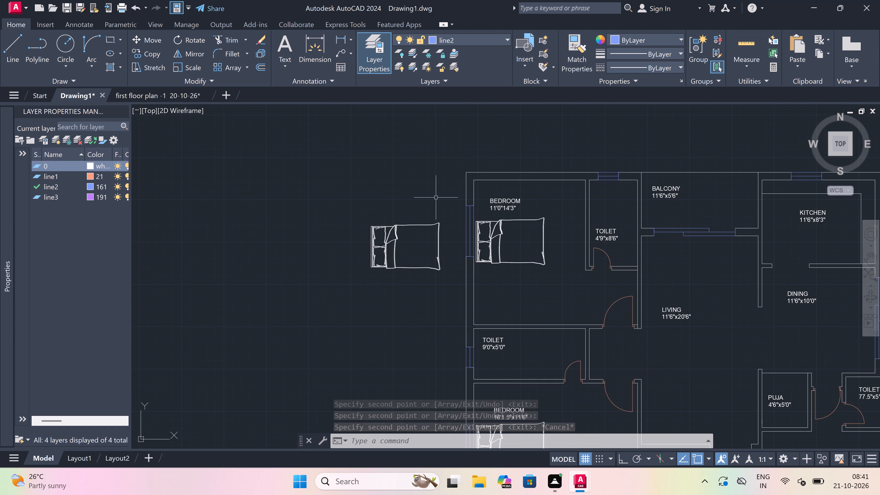
left_click(443, 196)
left_click(282, 306)
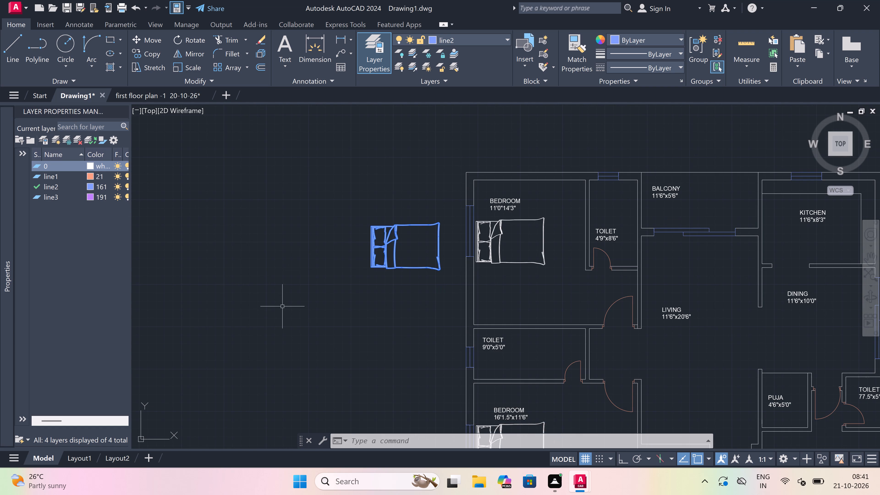
left_click(198, 37)
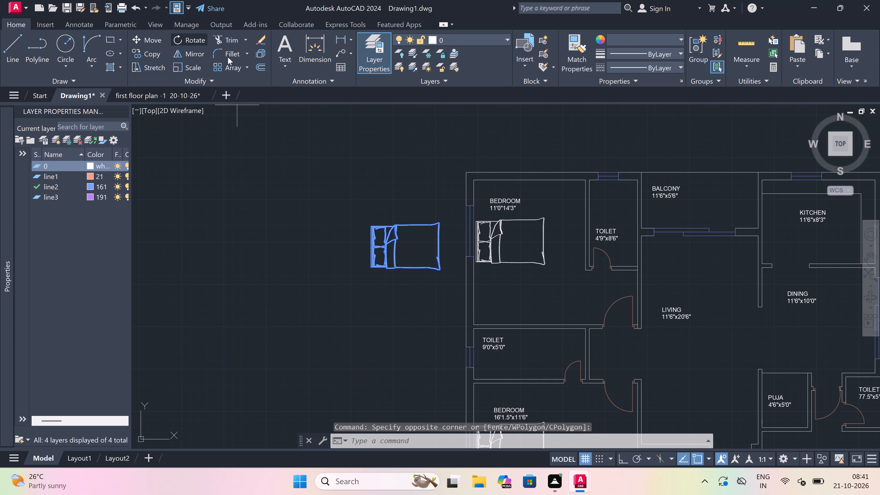
left_click_drag(416, 257, 414, 252)
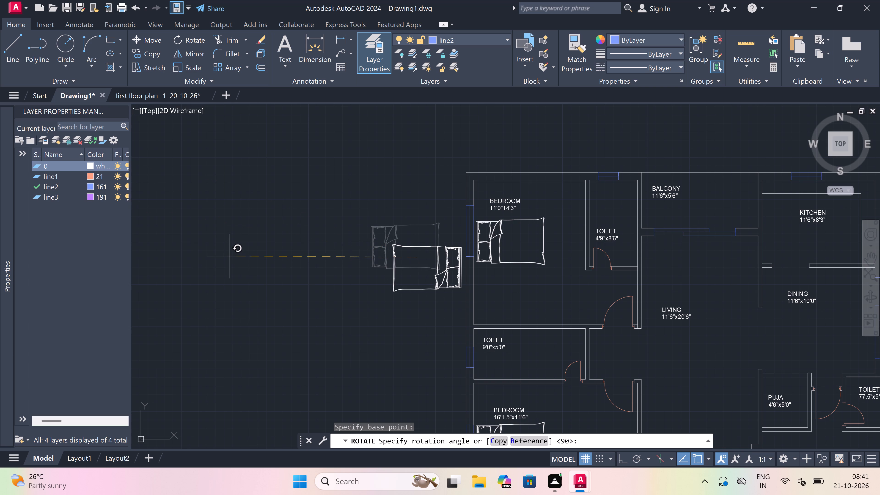
key("F8")
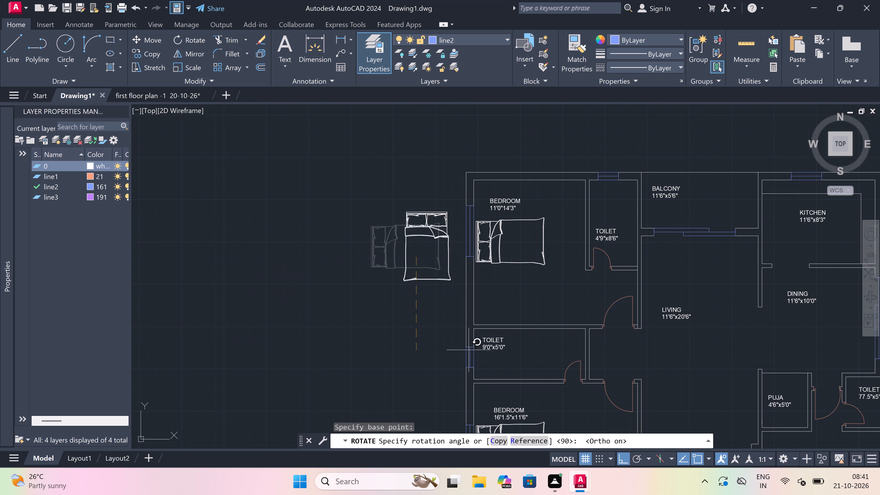
left_click(333, 276)
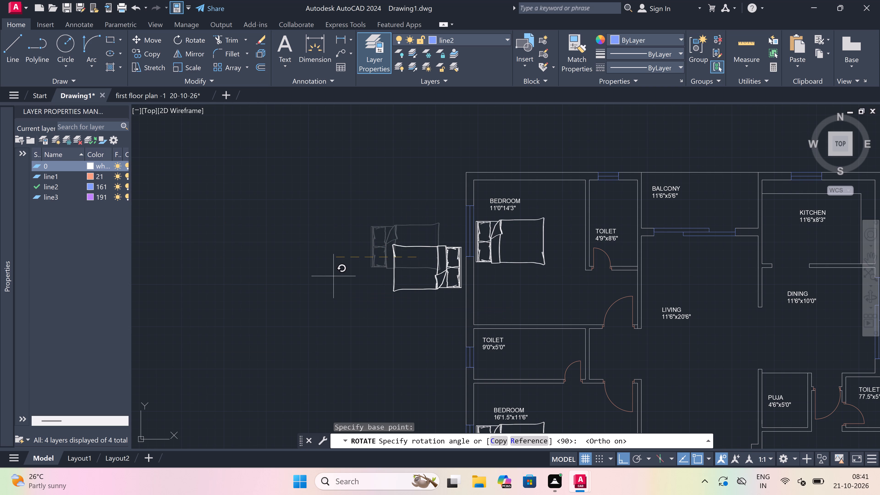
Copy the rotated bed against the east window wall of the northern unit's 15'10.5"x11'0" bedroom, with Ortho off.
scroll(452, 258, "up", 4)
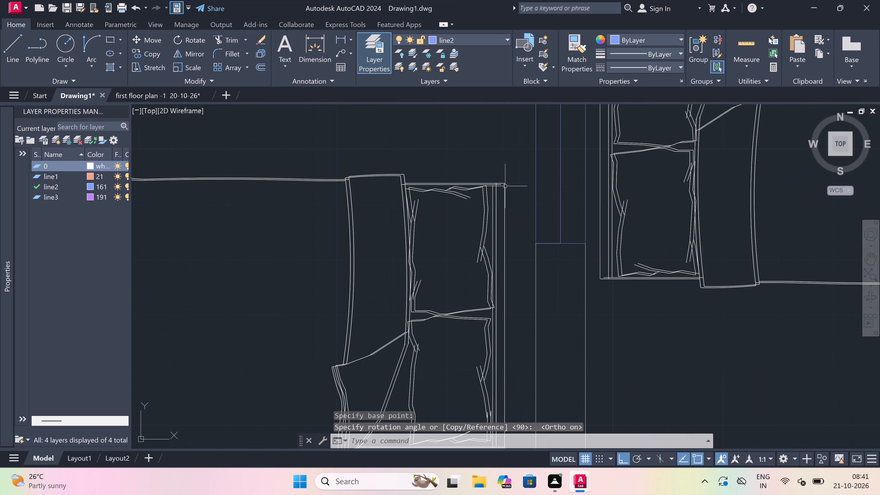
left_click(526, 122)
scroll(199, 308, "down", 5)
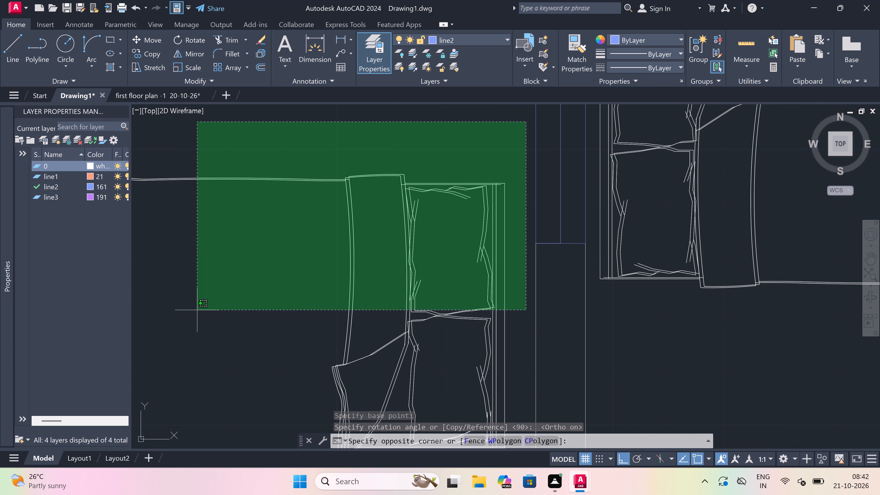
scroll(205, 299, "down", 3)
scroll(179, 324, "up", 5)
left_click(180, 322)
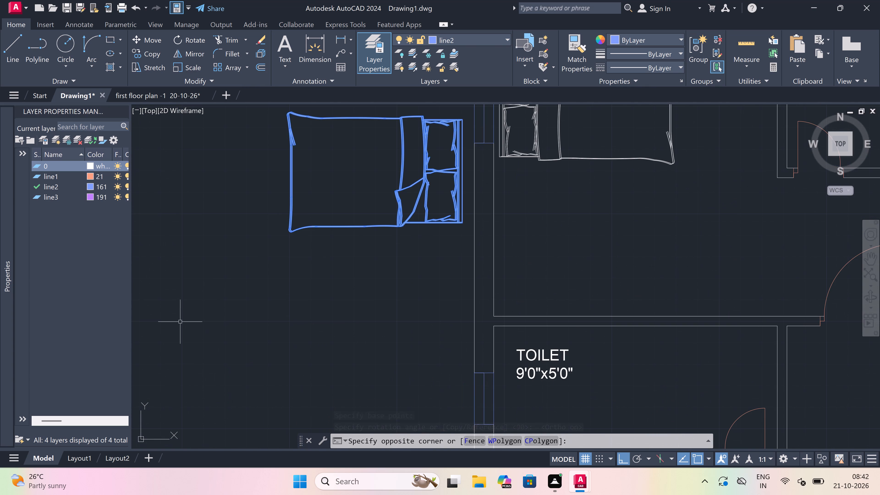
left_click(155, 51)
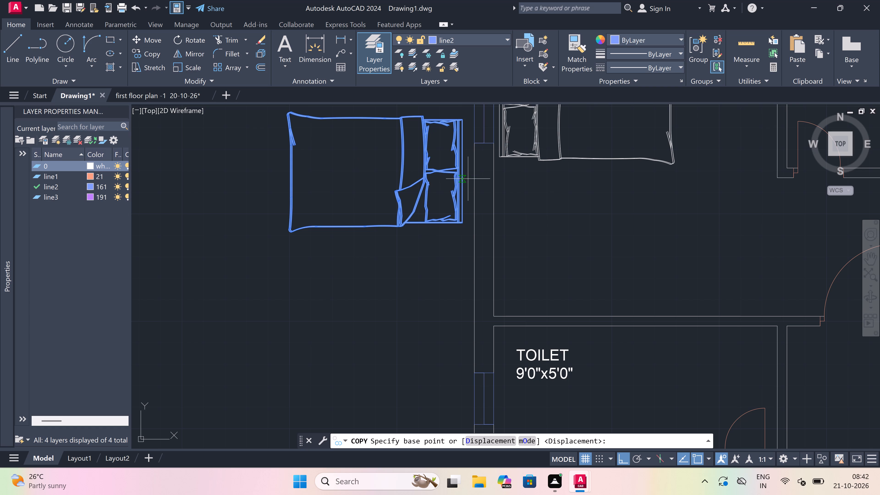
left_click(462, 169)
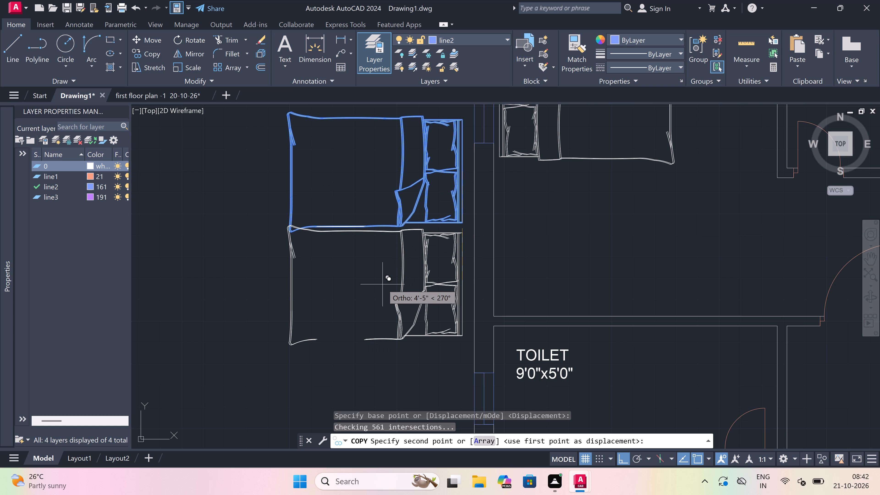
key("F8")
scroll(381, 280, "down", 7)
scroll(416, 272, "up", 3)
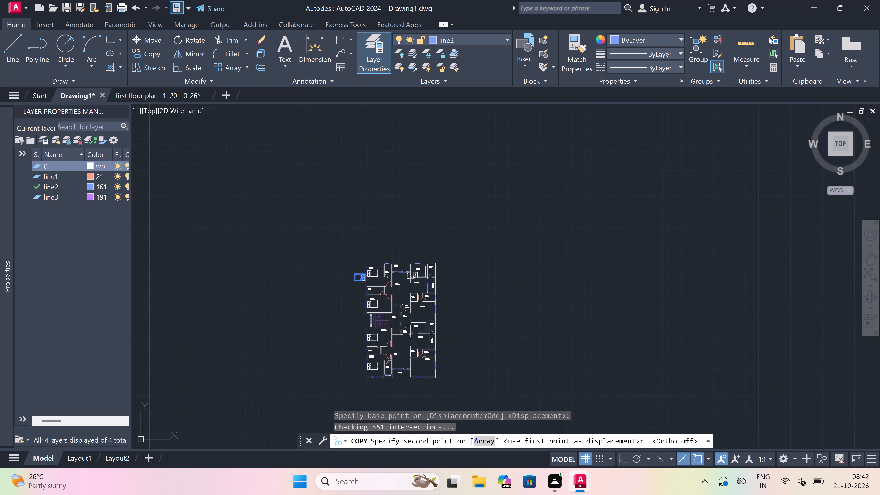
scroll(408, 318, "up", 5)
scroll(464, 219, "down", 5)
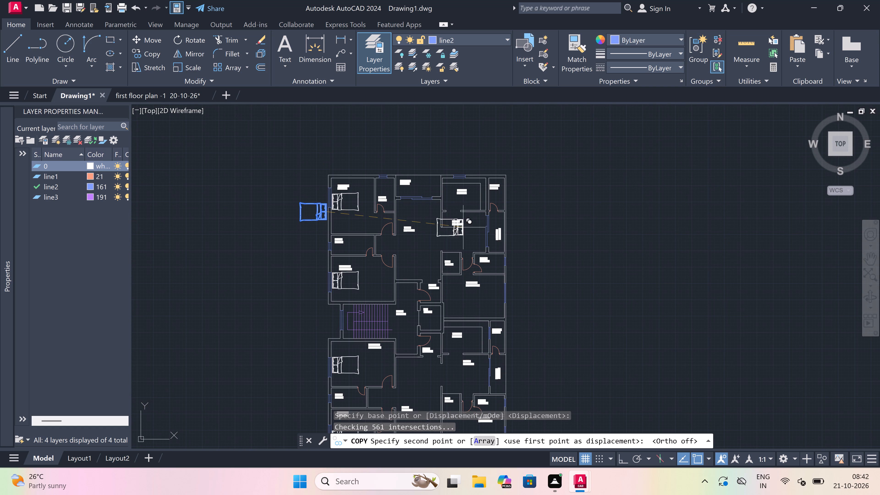
scroll(468, 299, "up", 2)
scroll(551, 306, "up", 4)
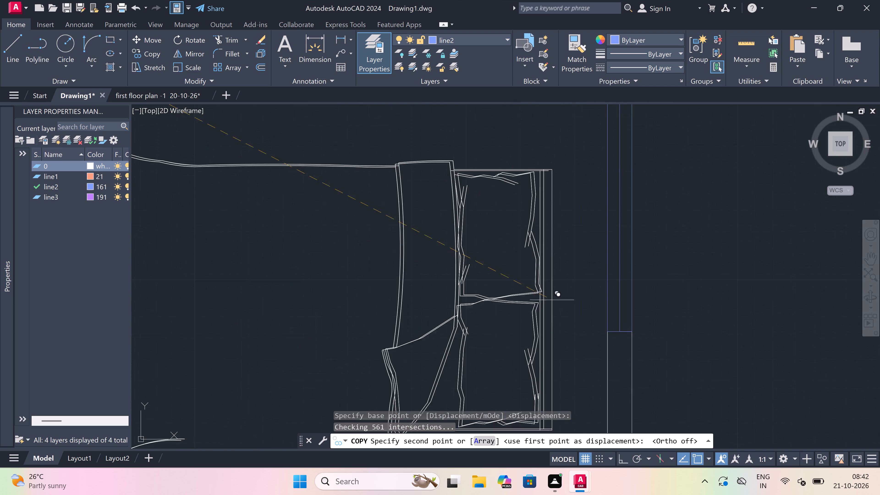
left_click(601, 281)
Place another copy of the rotated bed against the east window wall of the southern unit's 15'10.5"x11'0" bedroom and end the Copy command.
scroll(578, 212, "down", 4)
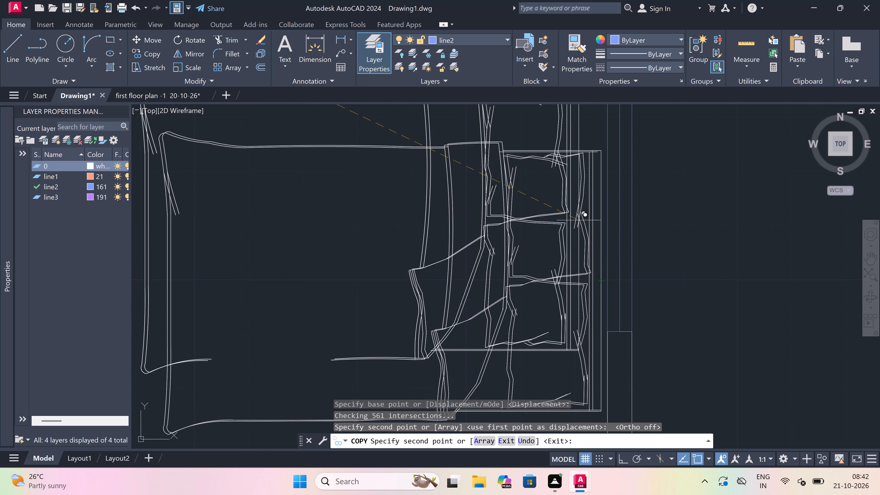
scroll(578, 212, "down", 6)
scroll(565, 299, "up", 4)
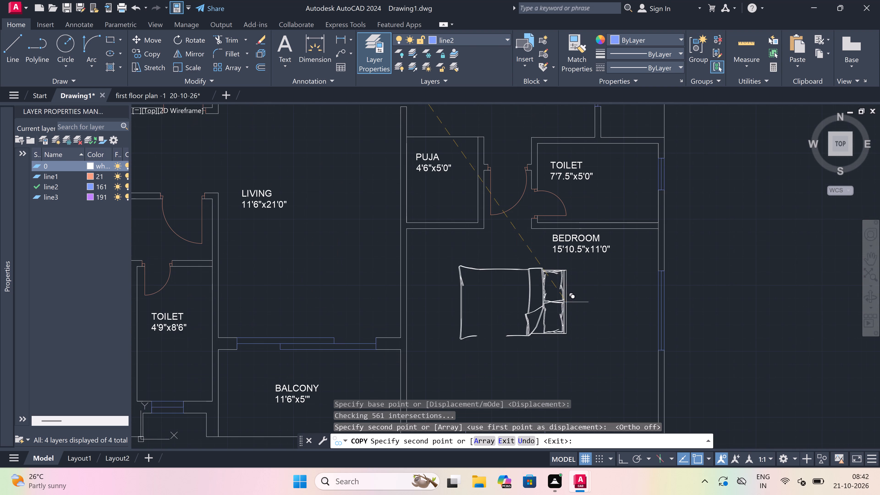
scroll(602, 301, "down", 5)
scroll(605, 315, "up", 5)
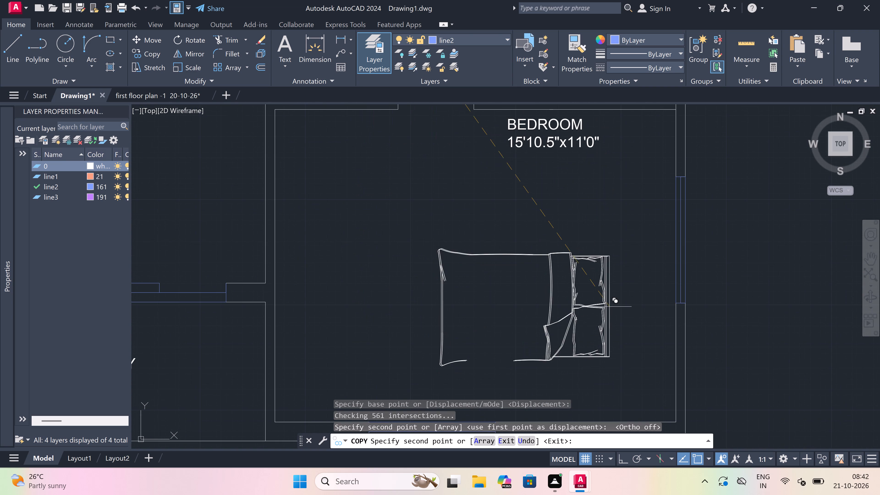
scroll(671, 283, "up", 3)
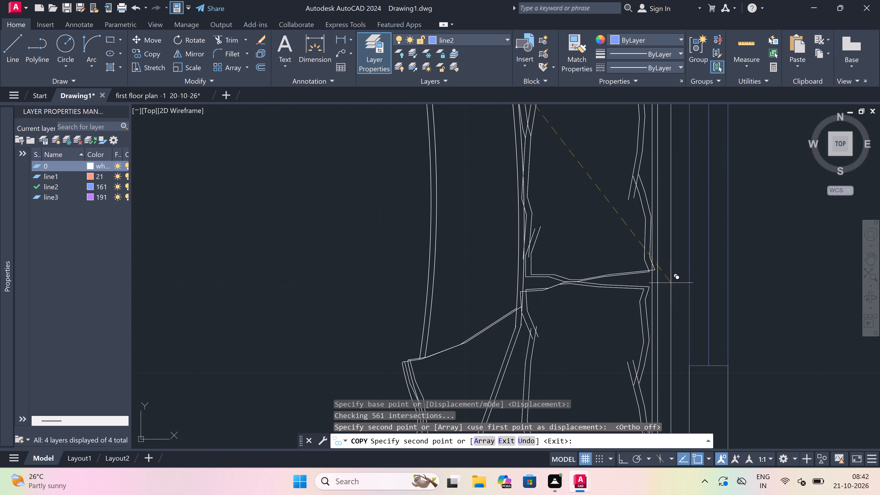
left_click(671, 282)
scroll(565, 292, "down", 8)
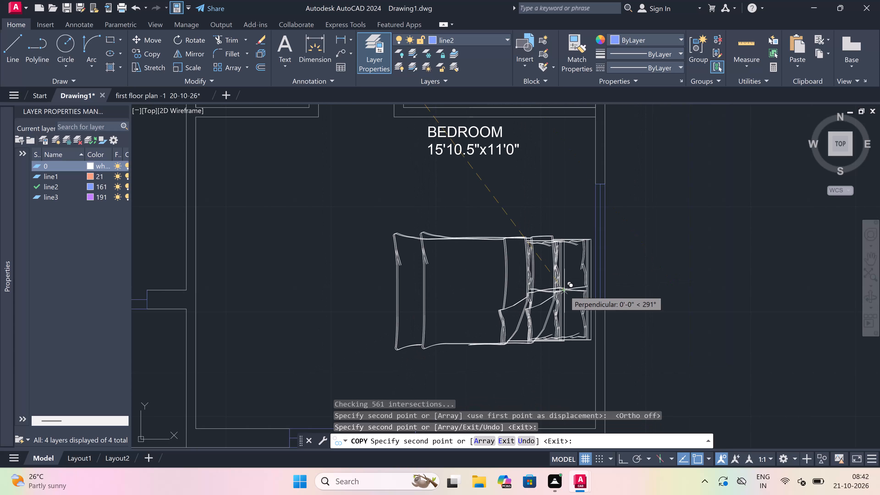
scroll(564, 291, "down", 3)
key("Escape")
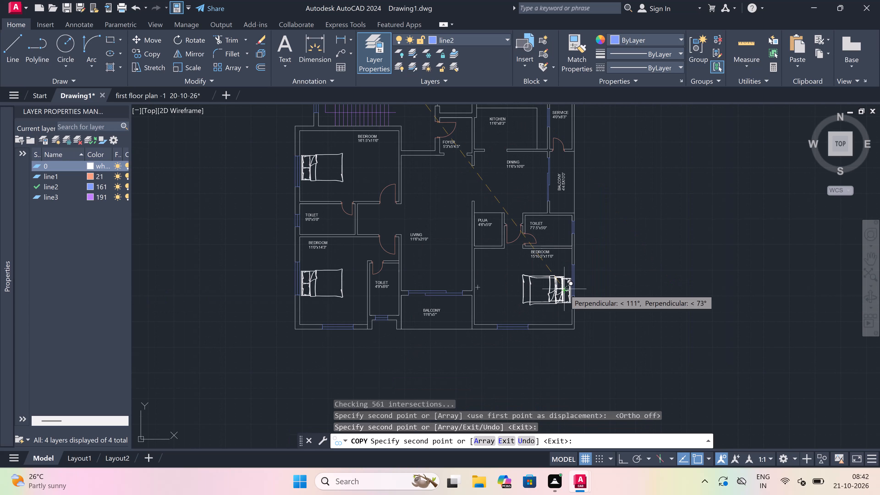
Delete the spare bed outside the plan, west of the northern unit's 11'0"x14'3" bedroom.
scroll(564, 289, "down", 2)
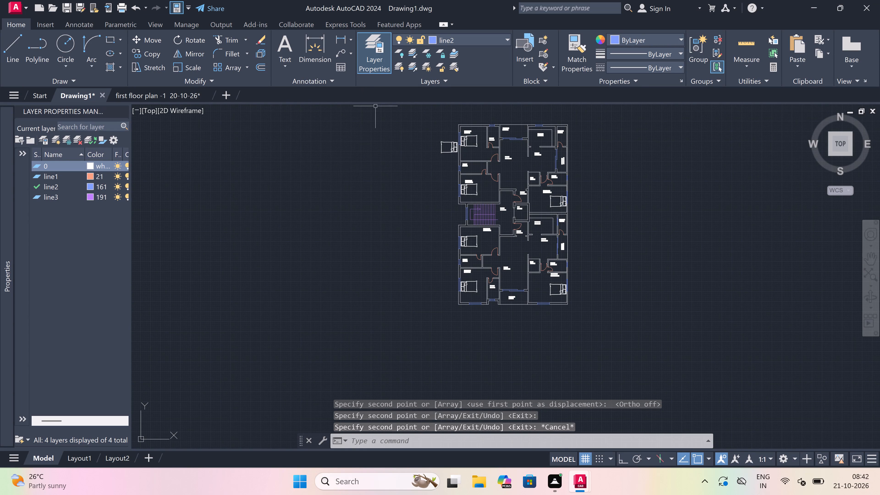
scroll(448, 149, "up", 4)
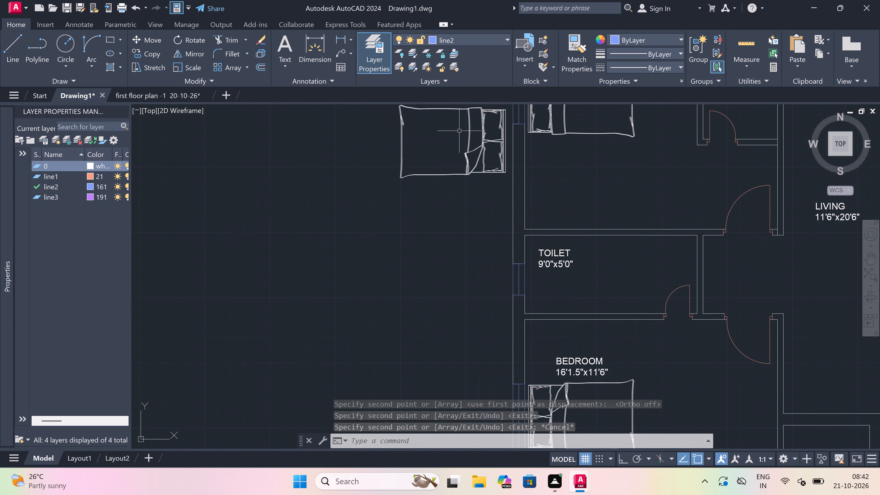
scroll(451, 204, "down", 4)
scroll(461, 175, "up", 4)
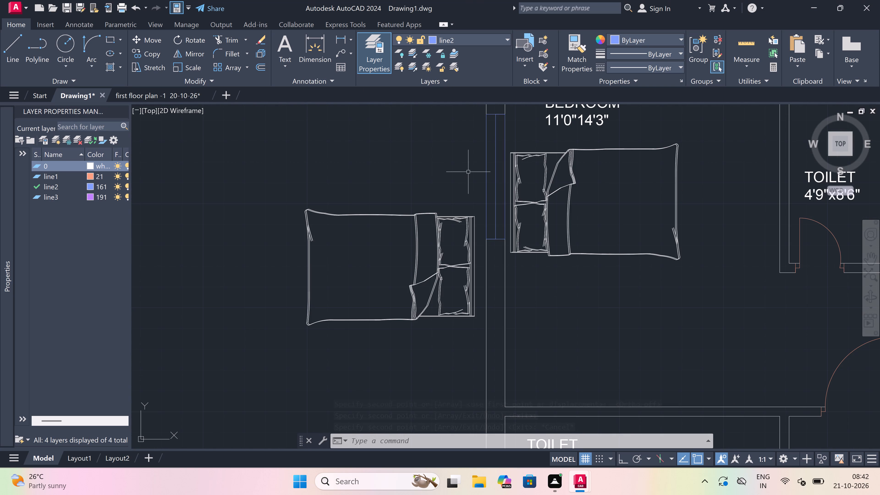
left_click(476, 164)
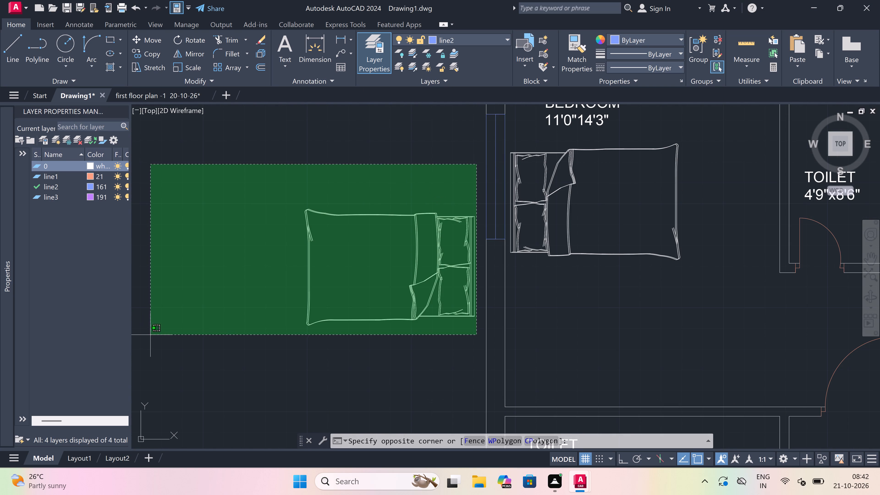
left_click(242, 366)
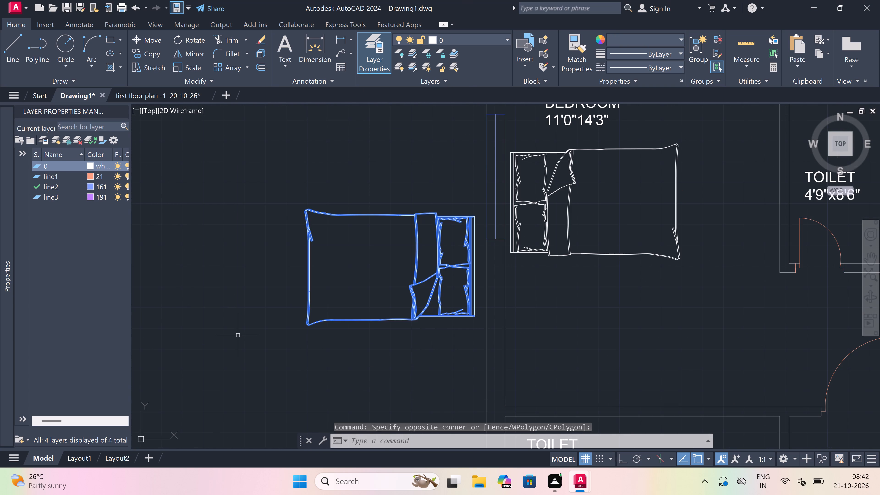
key("Delete")
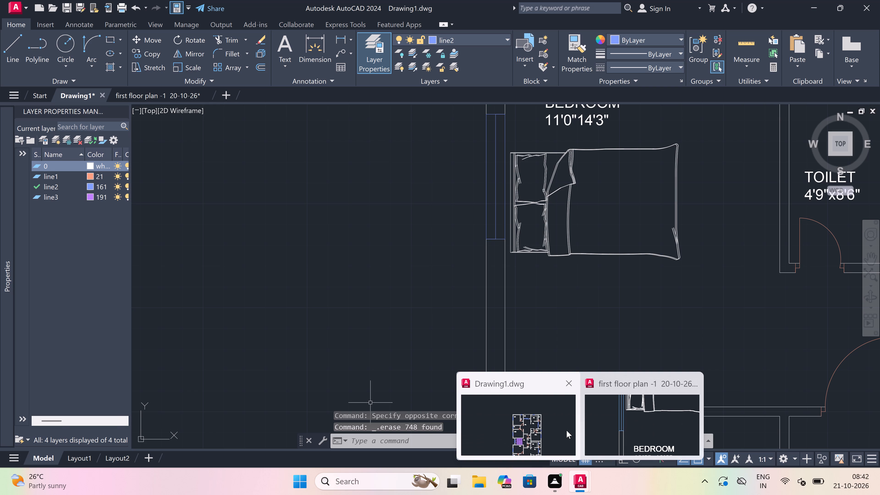
Switch to the "first floor plan -1 20-10-26" drawing and copy the WC from its 6'0"x7'0" toilet to the clipboard.
left_click(650, 440)
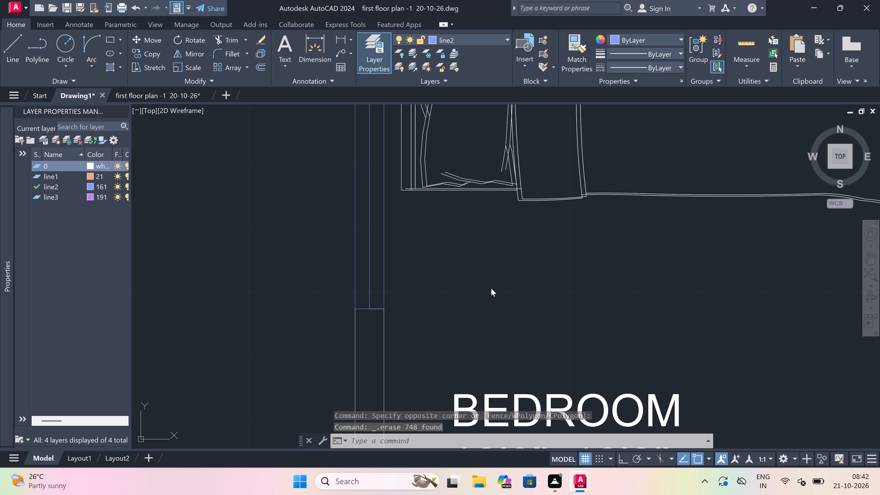
scroll(491, 288, "down", 15)
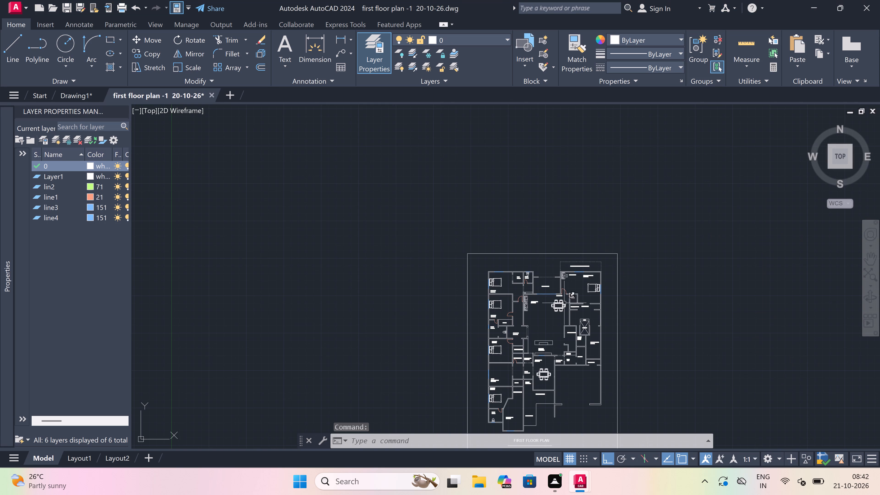
scroll(531, 289, "up", 3)
scroll(522, 209, "up", 4)
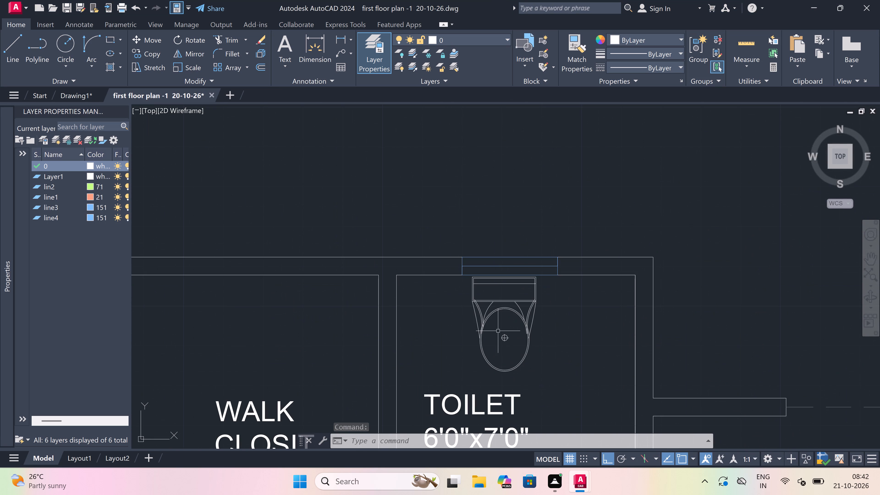
left_click(494, 307)
left_click(469, 311)
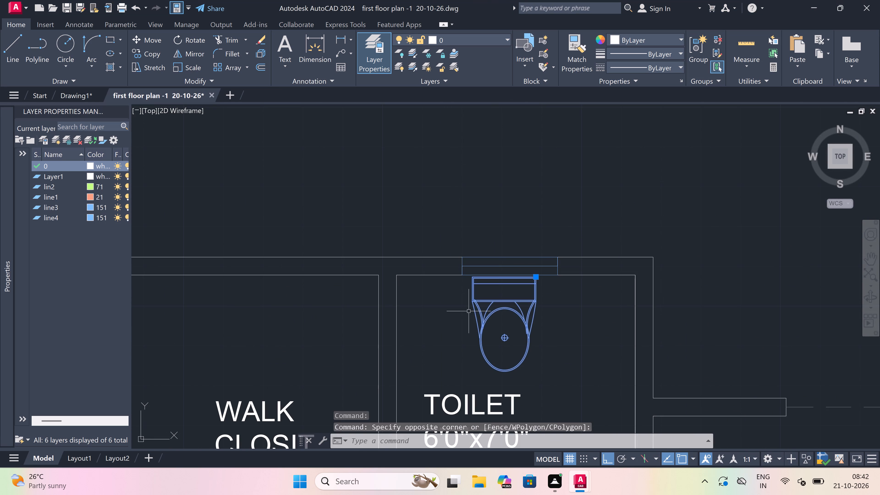
left_click(473, 313, "ctrl")
key("ctrl+c")
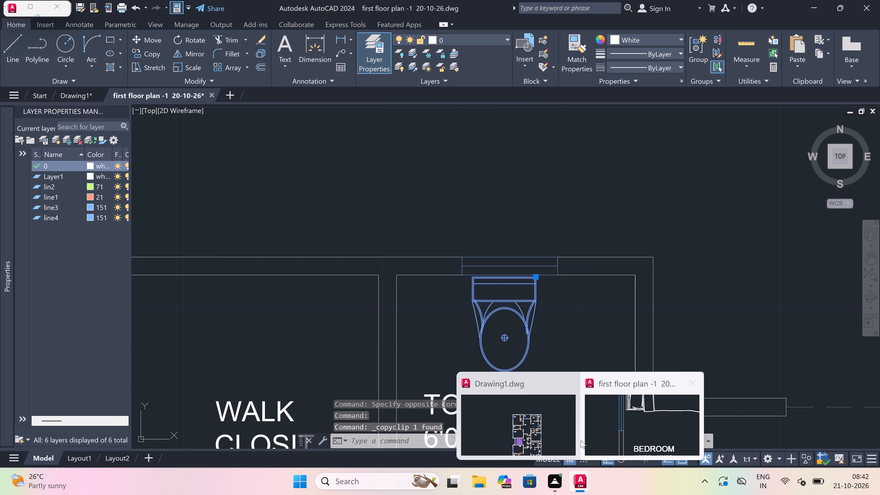
Return to Drawing1 and paste the WC outside the plan, just north of the northern unit's 4'9"x8'6" toilet.
left_click(525, 428)
key("ctrl+v")
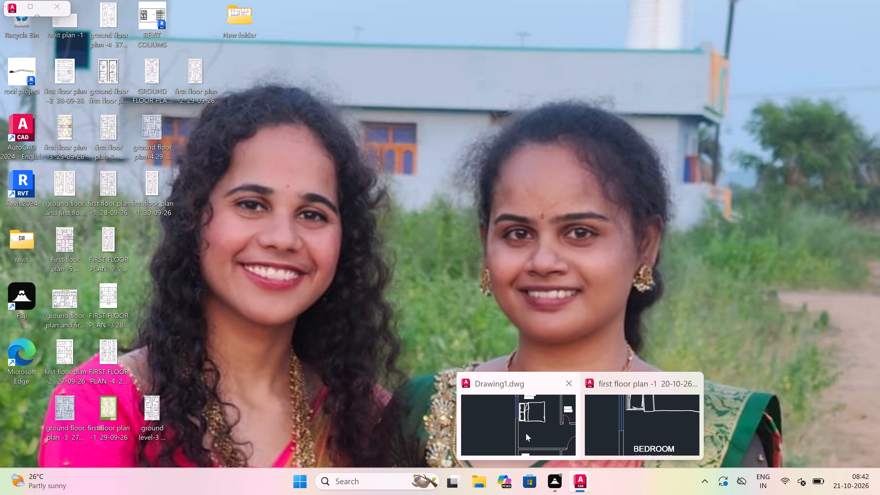
left_click(525, 429)
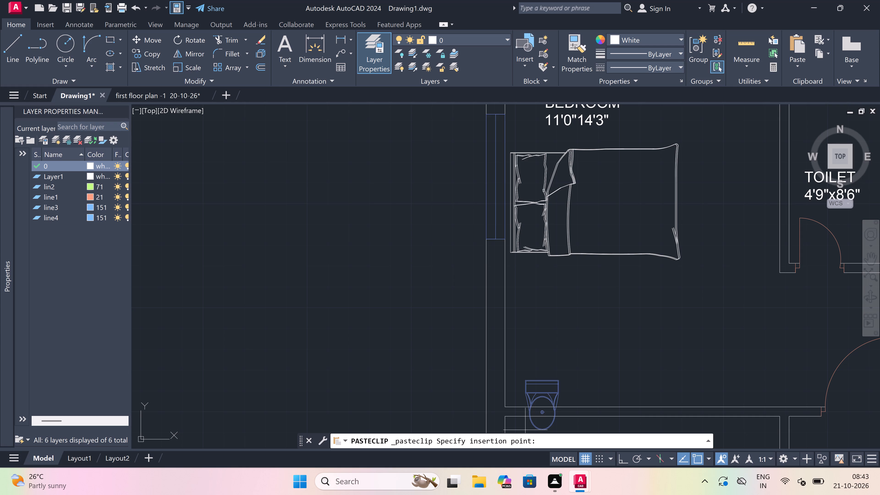
scroll(525, 430, "down", 3)
scroll(522, 390, "down", 4)
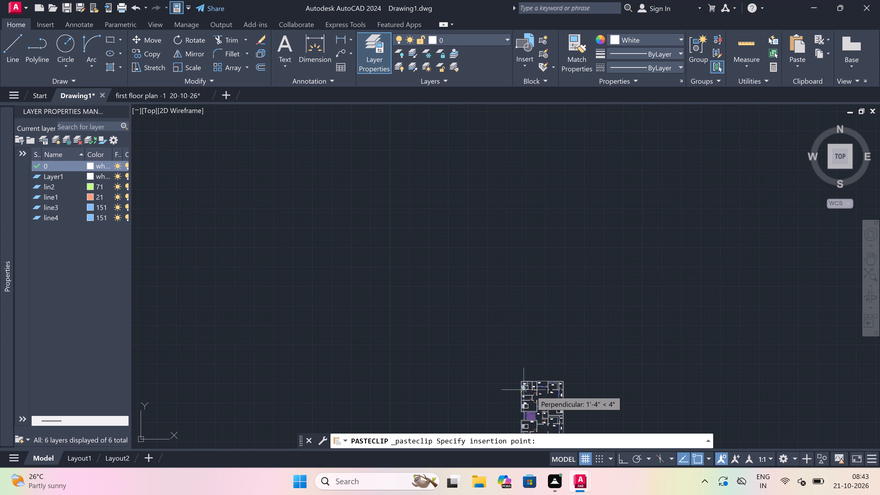
scroll(534, 387, "up", 7)
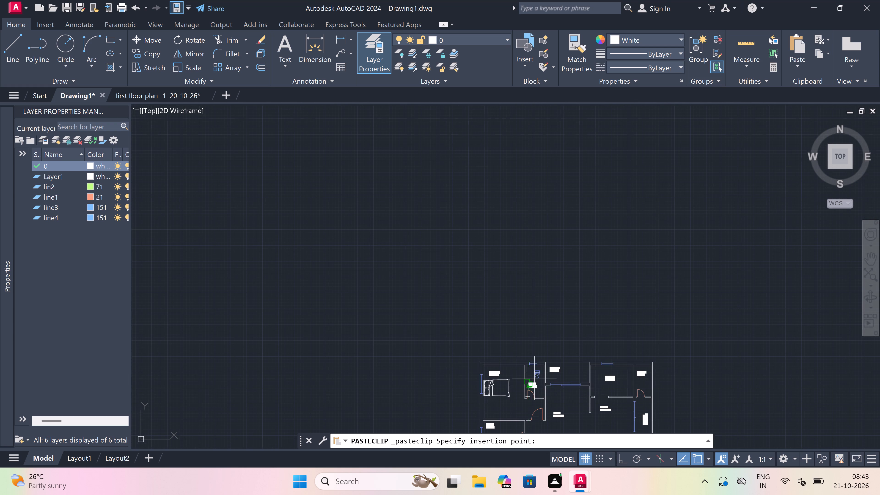
scroll(534, 378, "up", 1)
scroll(532, 351, "down", 3)
scroll(521, 333, "up", 4)
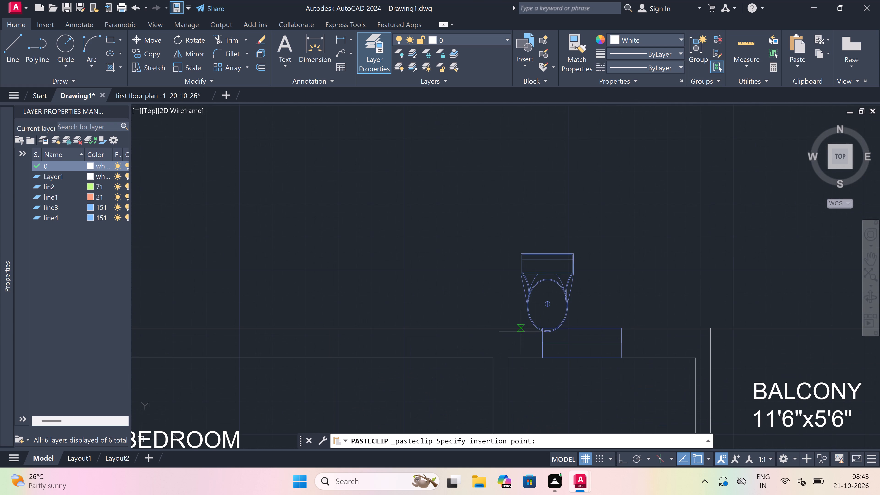
left_click(527, 260)
key("Escape")
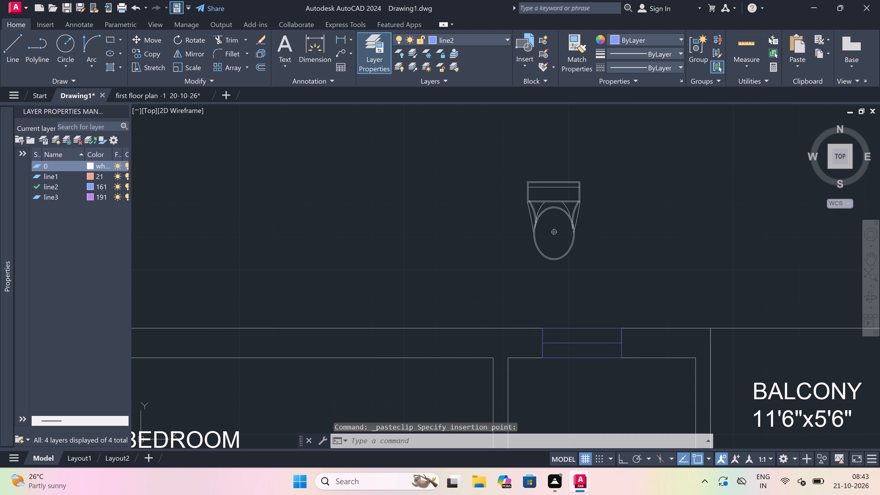
Copy the pasted WC by its tank's midpoint to the north window wall inside the northern unit's 4'9"x8'6" toilet.
left_click(552, 205)
left_click(395, 173)
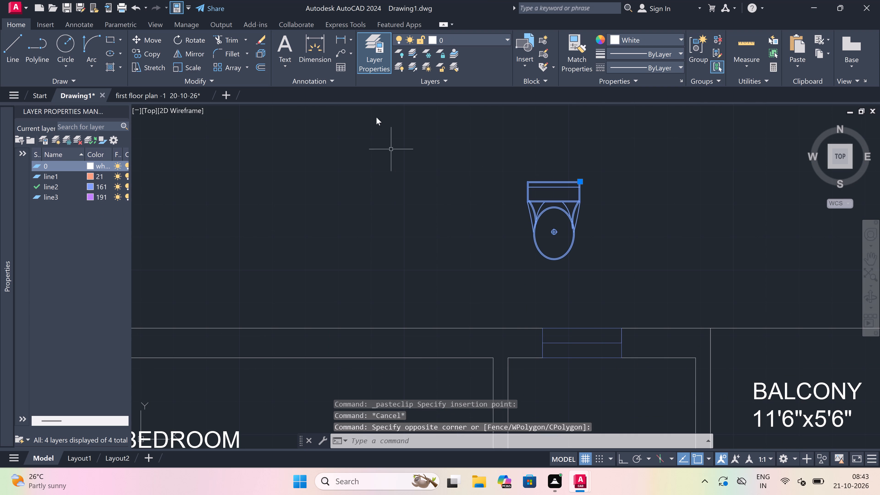
left_click(146, 52)
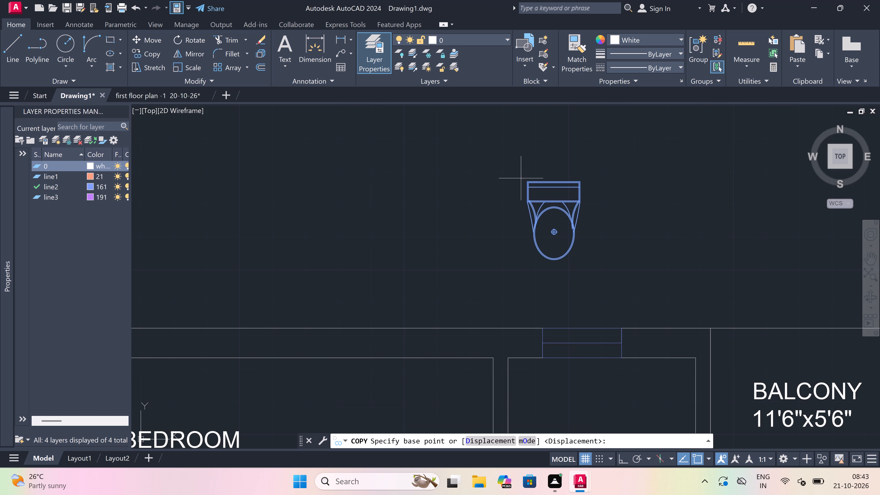
left_click(553, 183)
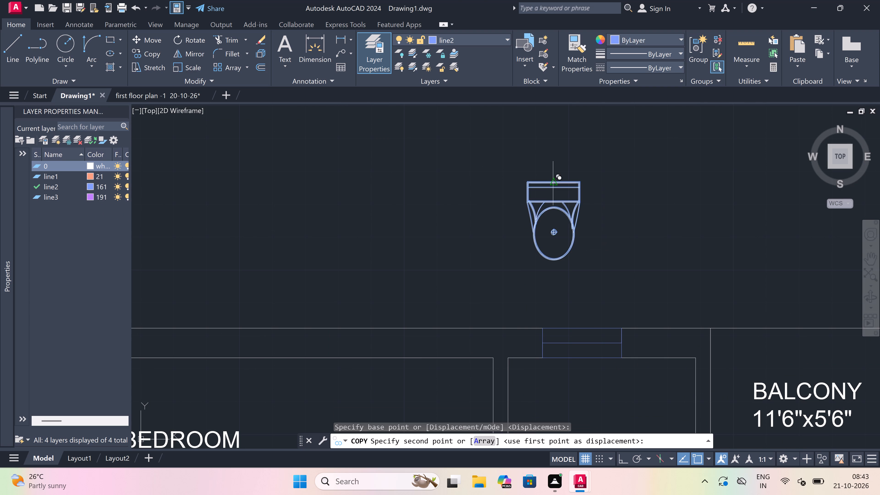
scroll(548, 255, "down", 3)
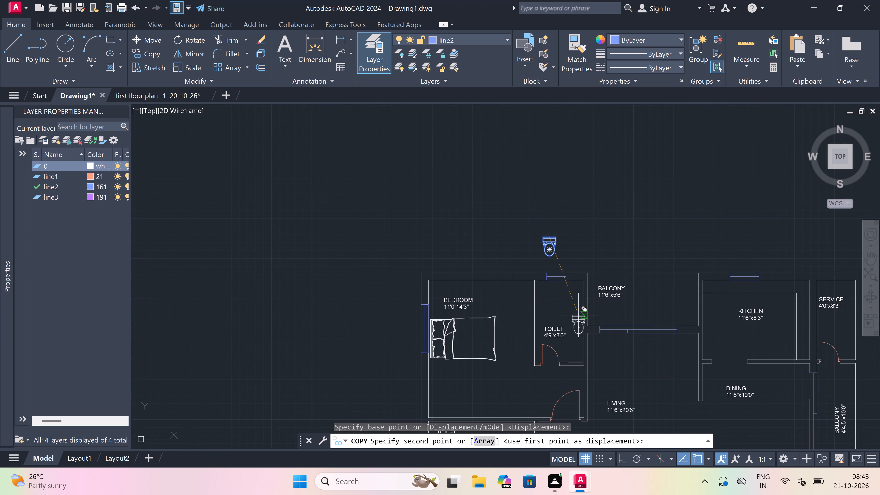
scroll(553, 286, "up", 4)
scroll(573, 280, "up", 4)
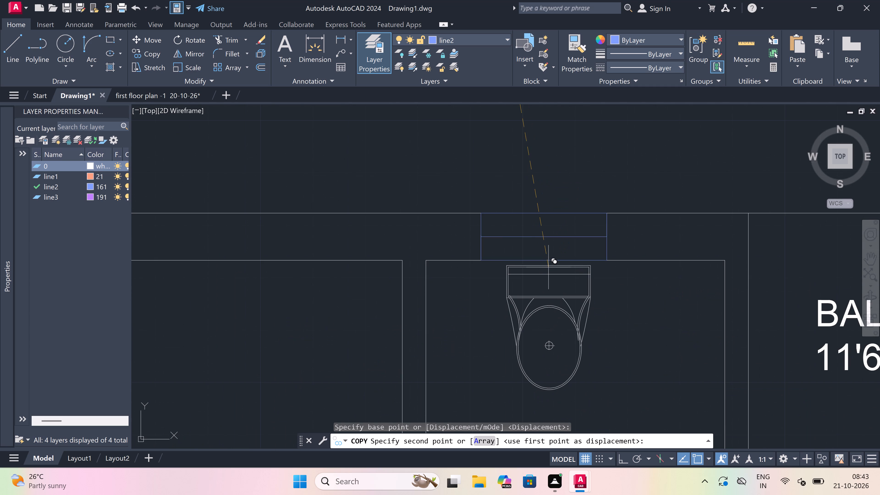
left_click(548, 267)
Place a further WC copy outside the west wall, near the northern unit's 9'0"x5'0" toilet, and end the Copy command.
scroll(547, 231, "down", 8)
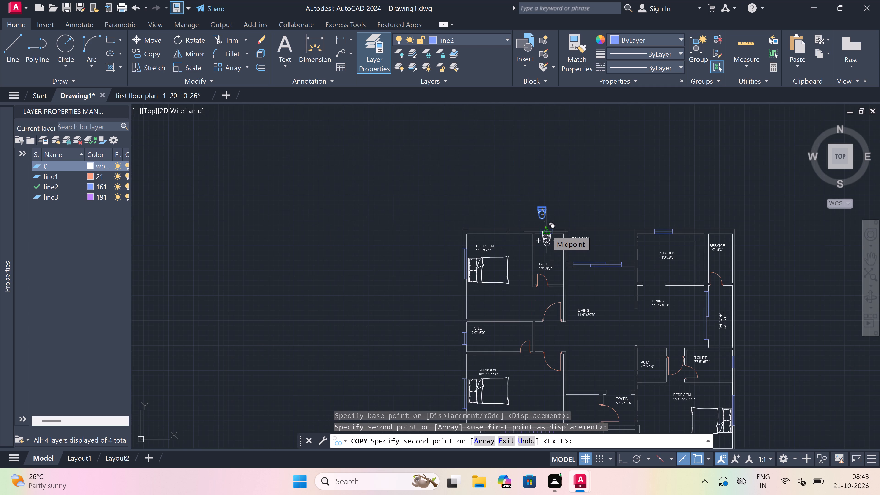
scroll(451, 366, "up", 4)
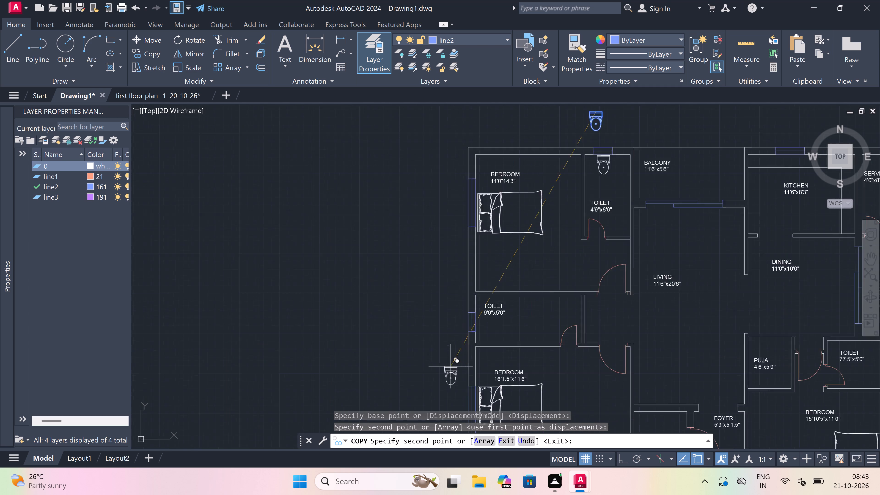
scroll(451, 366, "up", 1)
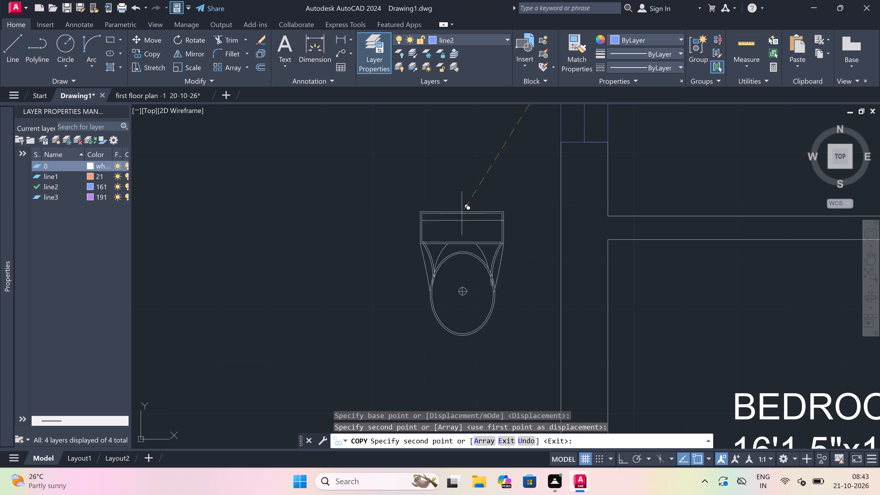
left_click(417, 198)
key("Escape")
scroll(421, 196, "down", 3)
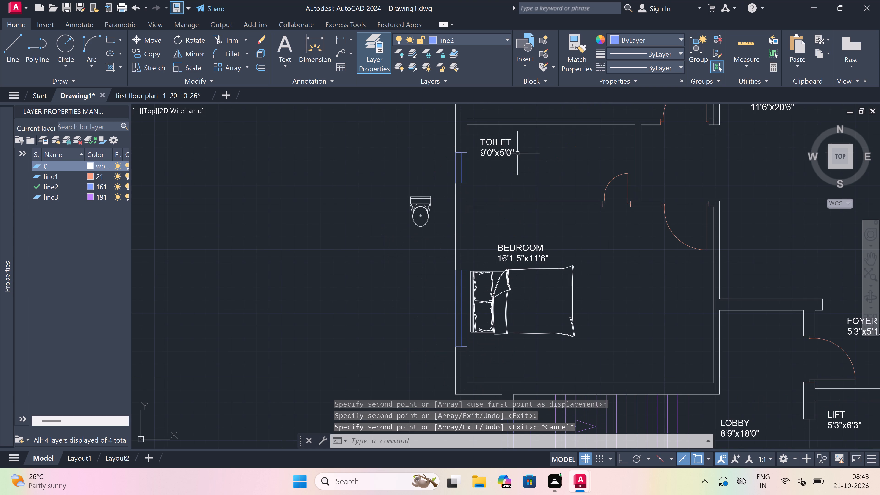
Move the northern unit's TOILET 9'0"x5'0" label east within its room, close to the toilet's east wall.
left_click(503, 148)
scroll(489, 140, "up", 2)
left_click(476, 137)
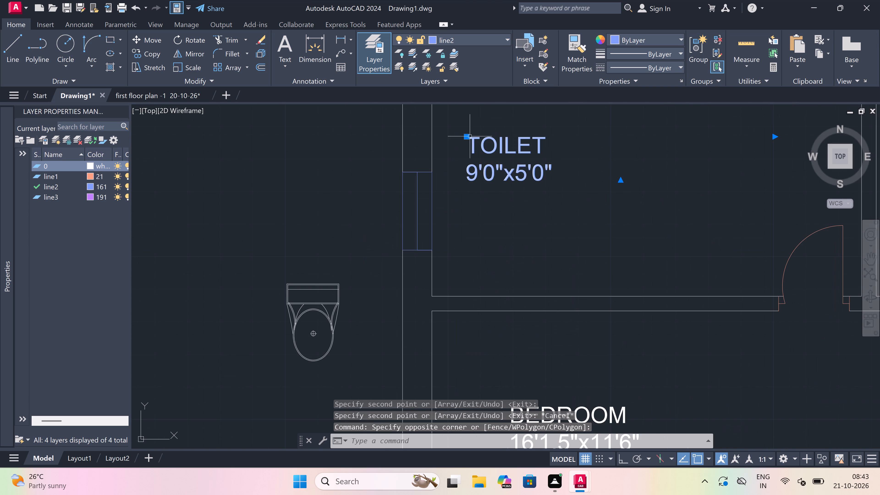
double_click(470, 135)
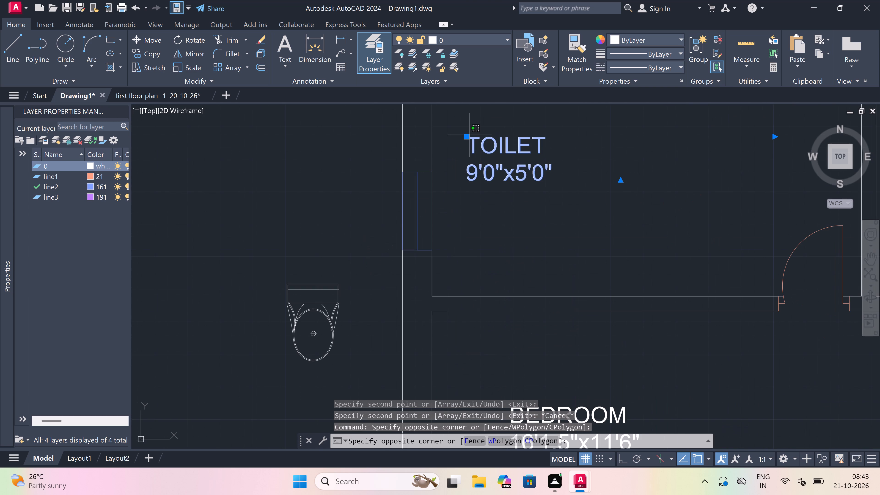
left_click(470, 135)
left_click(470, 136)
left_click(469, 137)
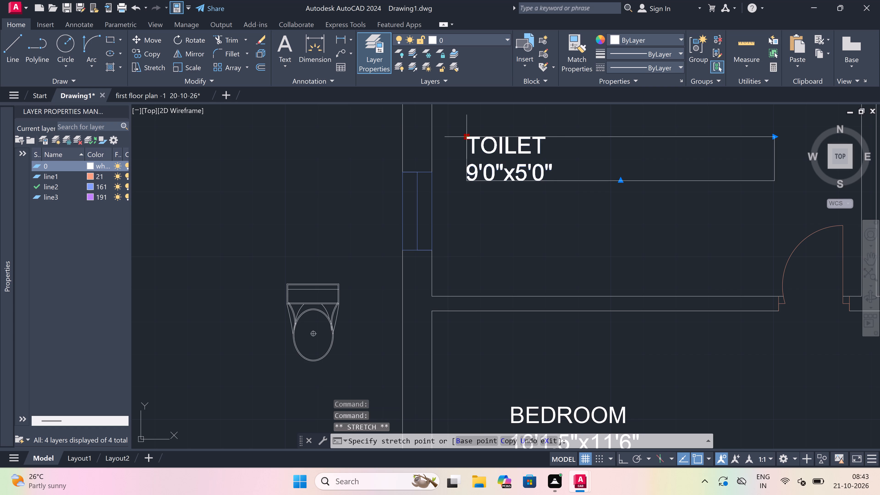
scroll(492, 135, "down", 4)
scroll(506, 134, "up", 3)
scroll(547, 143, "down", 3)
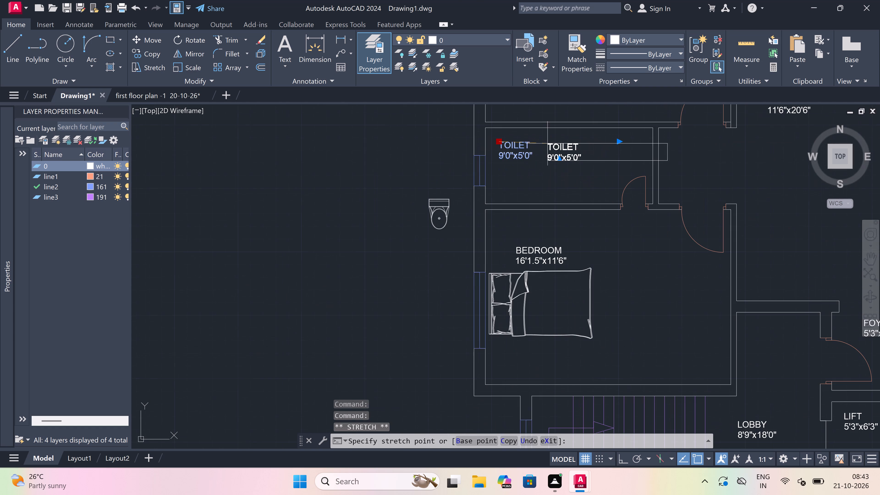
left_click(596, 137)
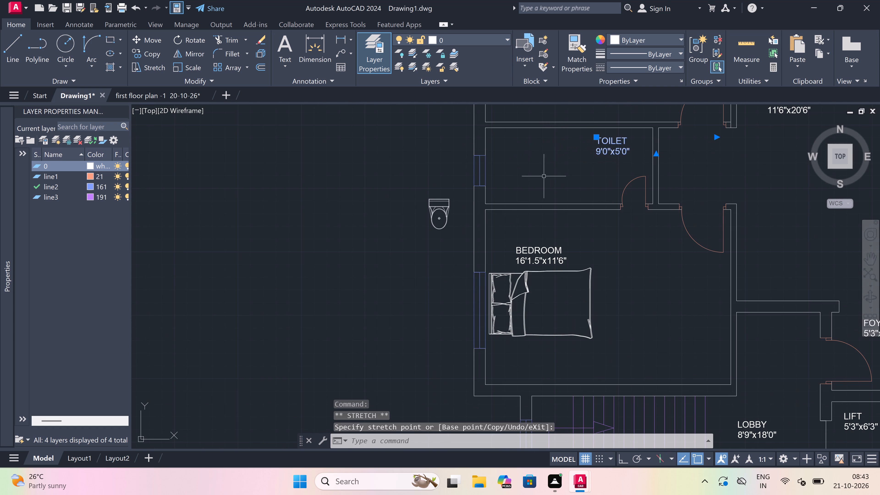
key("Escape")
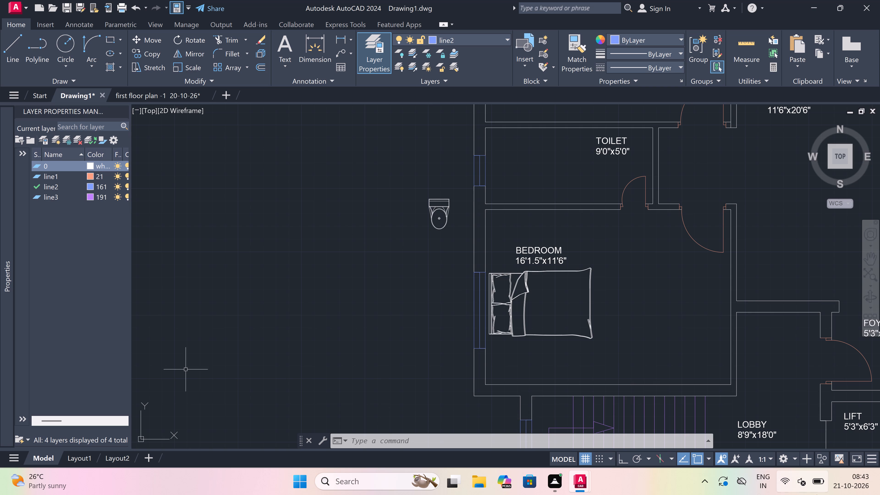
Rotate the spare WC outside the west wall by 90° so its tank faces west, using Ortho.
scroll(446, 127, "down", 1)
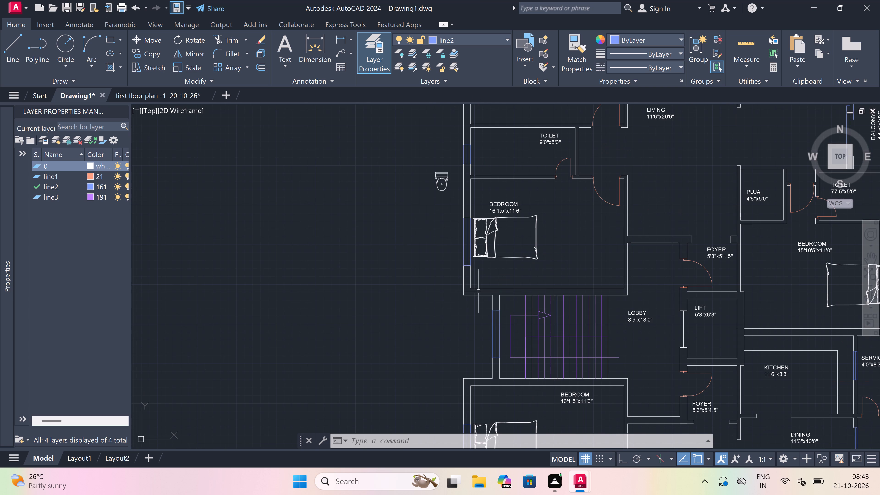
scroll(454, 157, "up", 3)
left_click(451, 172)
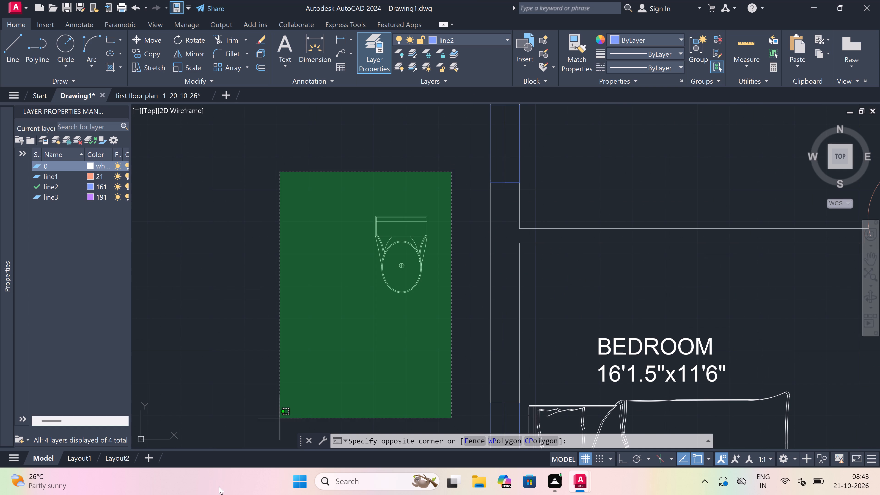
left_click(232, 364)
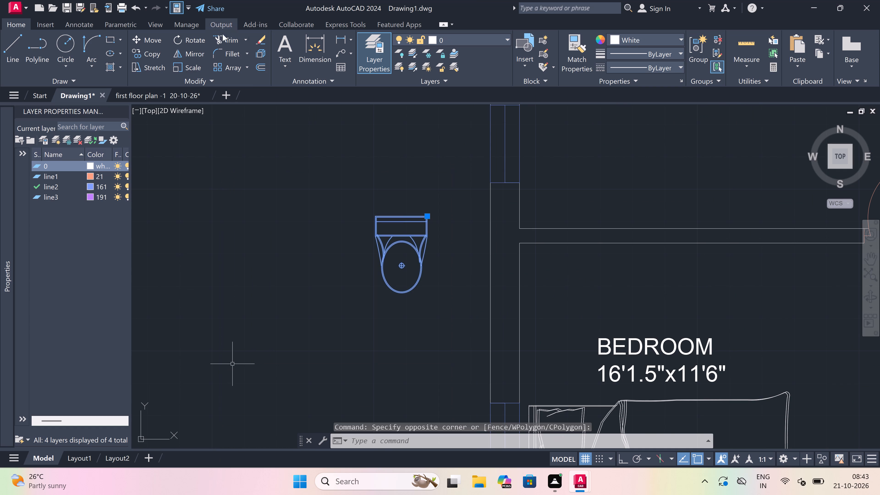
left_click(193, 36)
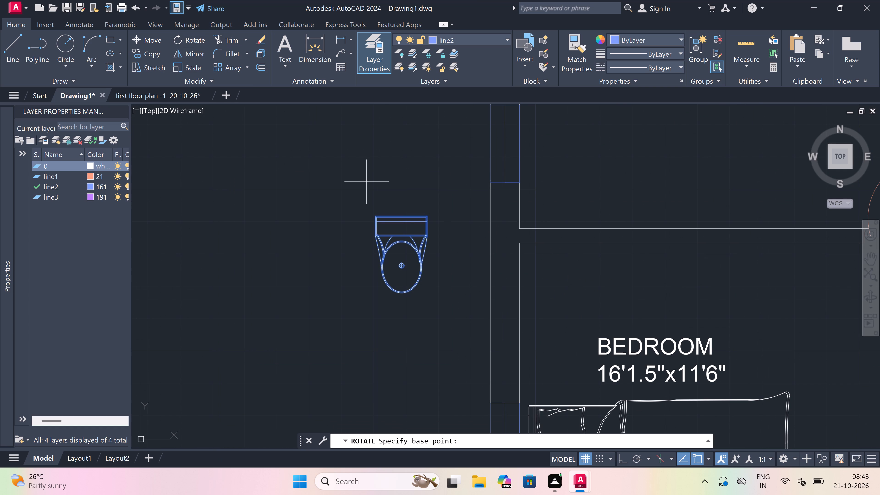
double_click(395, 225)
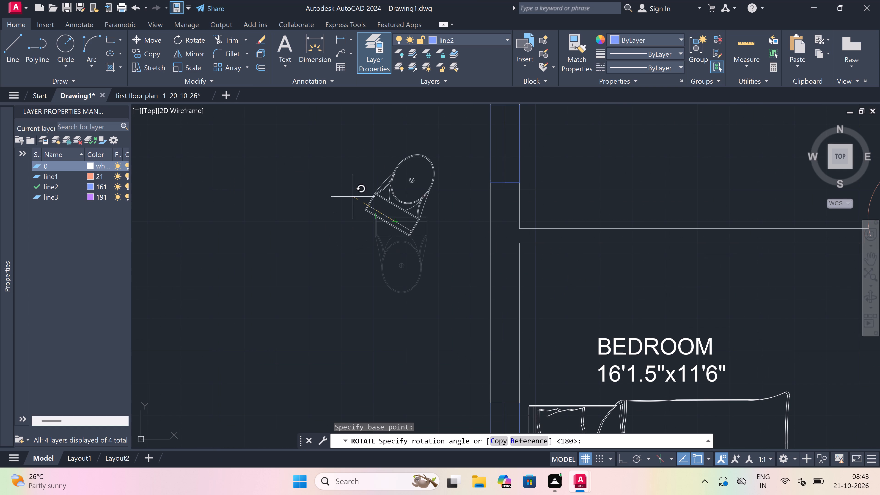
key("F8")
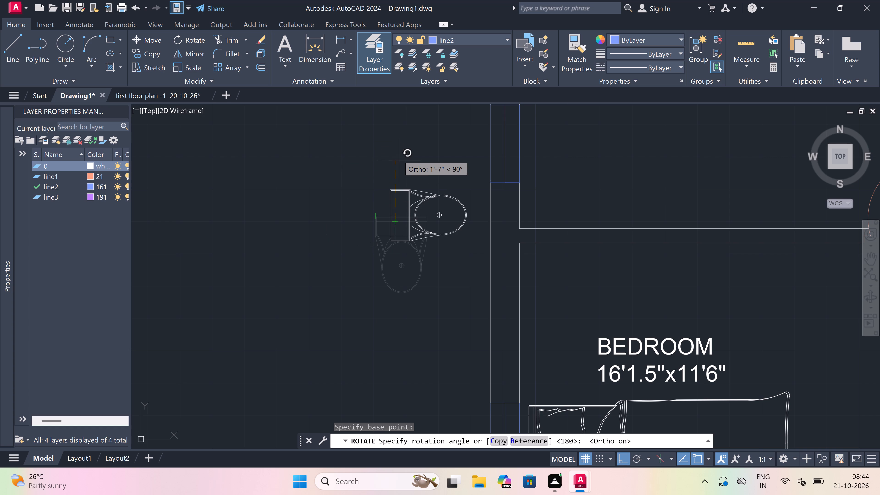
left_click(397, 151)
Copy the rotated WC by its tank's back-edge midpoint to the west window wall inside the northern unit's 9'0"x5'0" toilet.
left_click(435, 171)
left_click(388, 238)
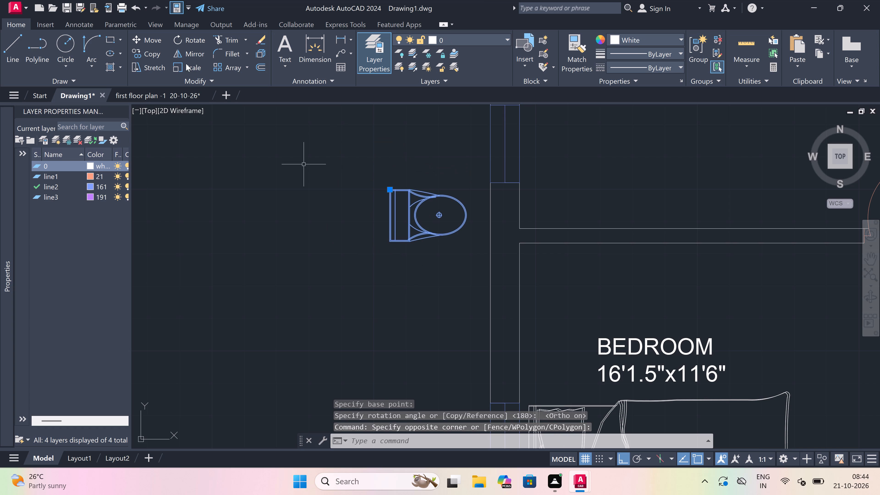
left_click(155, 52)
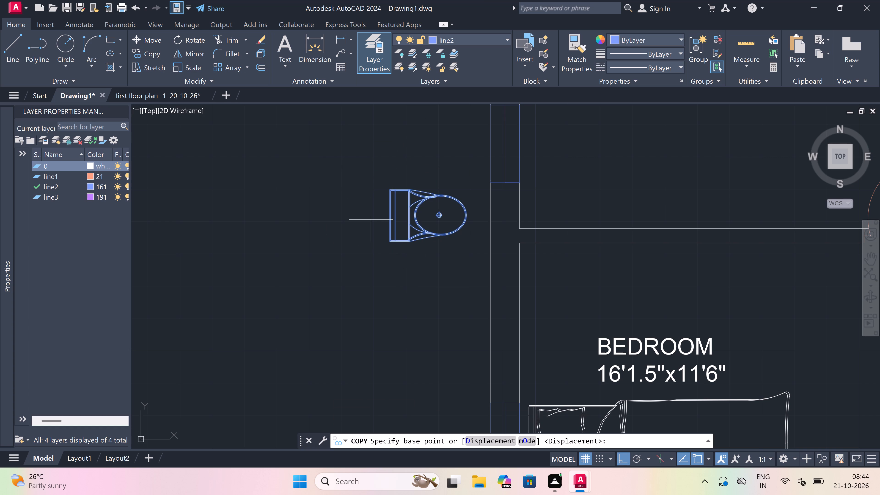
left_click(388, 213)
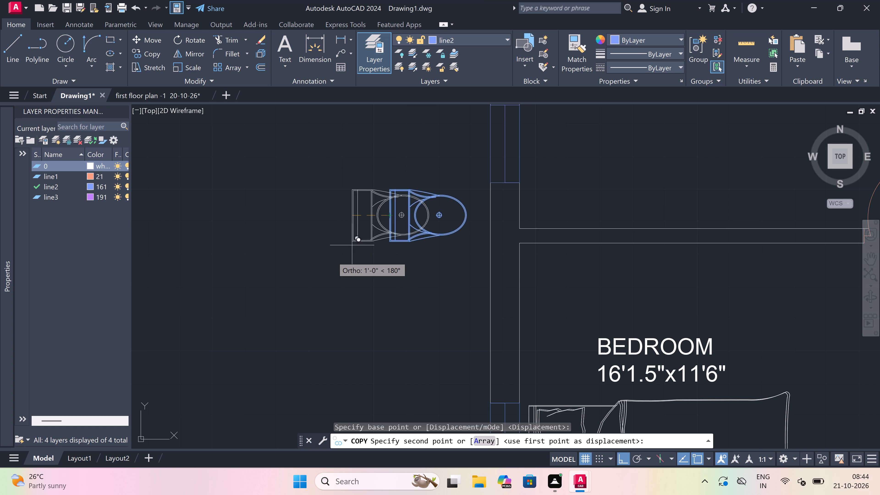
key("F8")
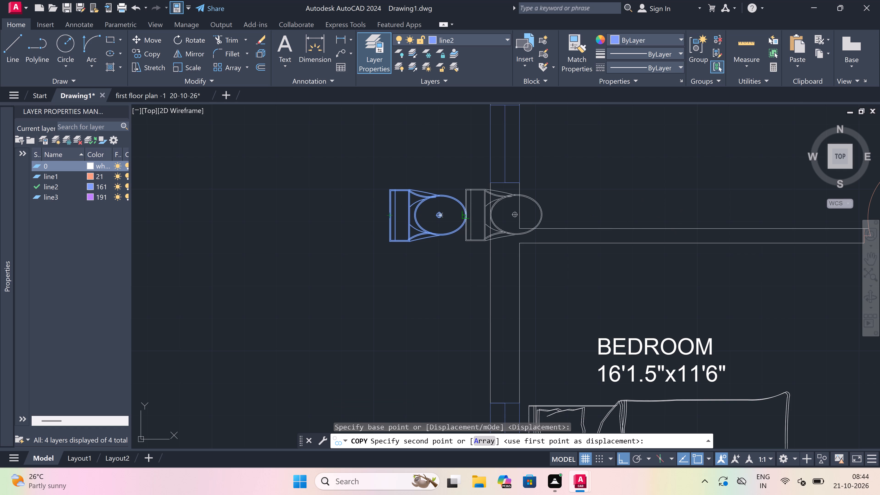
scroll(428, 228, "down", 3)
scroll(446, 190, "up", 4)
scroll(471, 231, "up", 3)
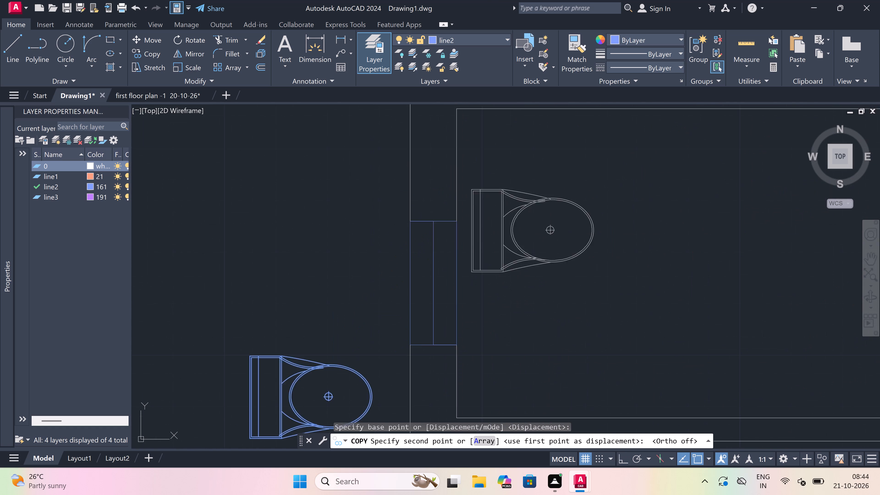
left_click(443, 270)
Place another WC copy at the west window wall of the southern unit's 9'0"x5'0" toilet and end the Copy command.
scroll(426, 178, "down", 4)
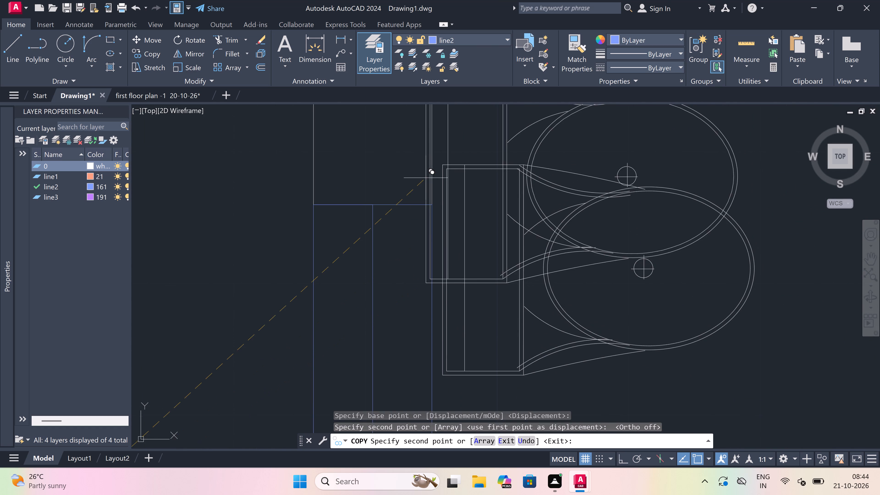
scroll(426, 178, "down", 6)
scroll(432, 270, "up", 5)
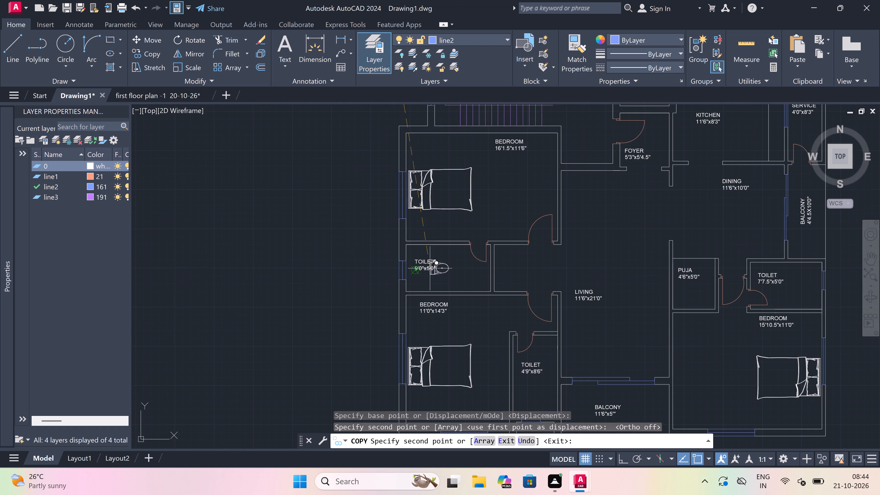
scroll(405, 272, "up", 9)
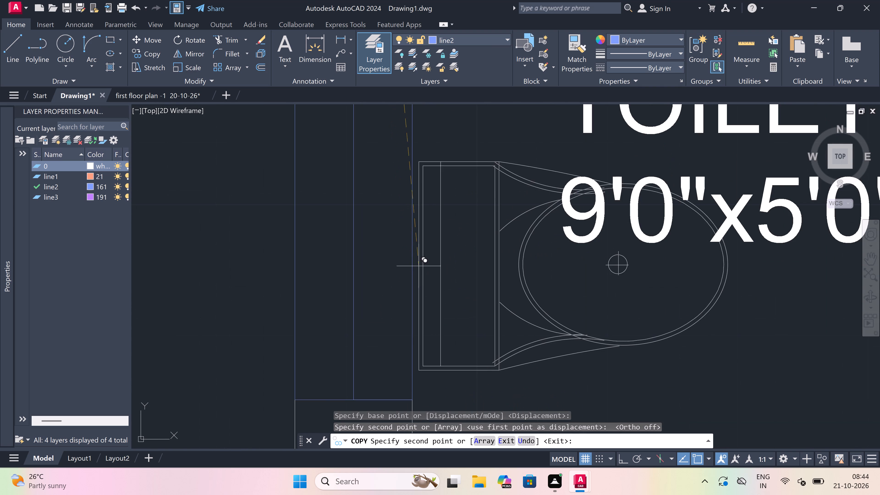
left_click(435, 259)
key("Escape")
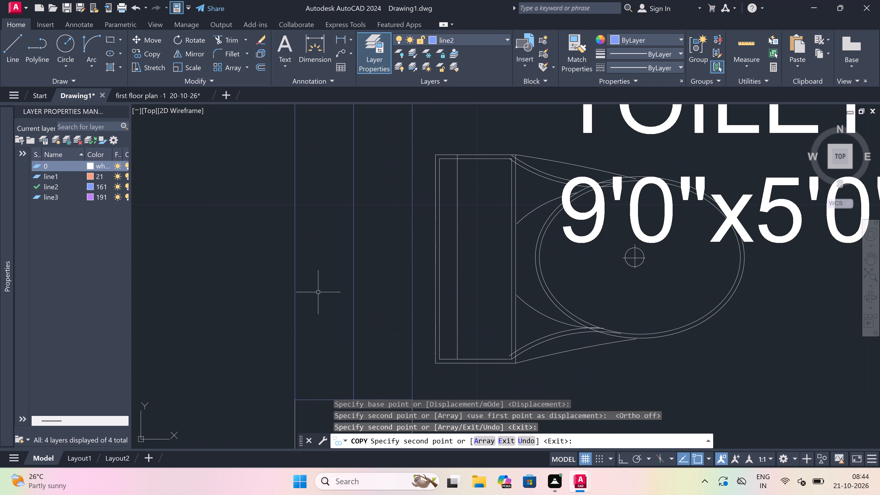
Move the southern unit's TOILET 9'0"x5'0" label northeast within its room, clear of the WC.
scroll(318, 292, "down", 5)
scroll(344, 255, "up", 2)
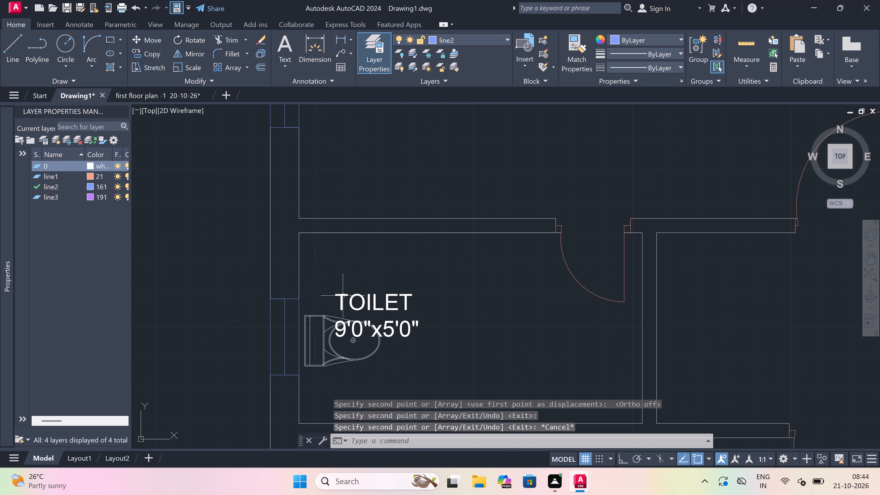
left_click(340, 299)
left_click(335, 293)
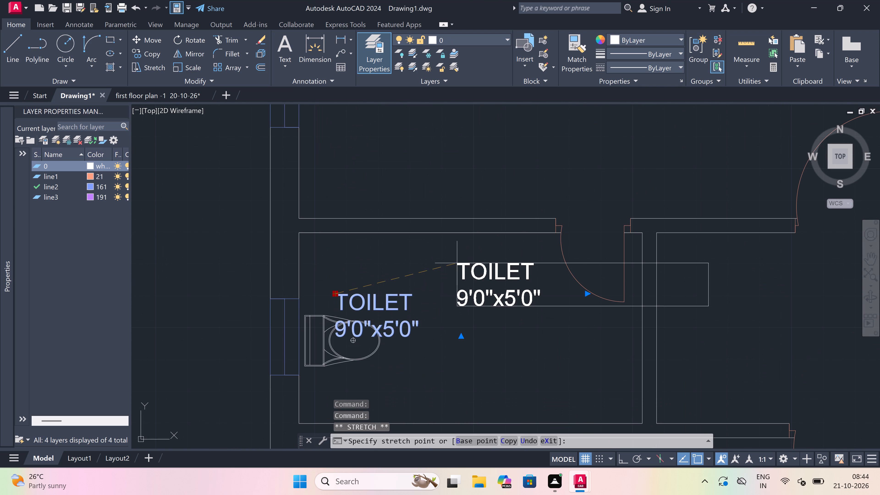
left_click(456, 261)
key("Escape")
Move the spare WC outside the northern unit's west wall farther west, away from the plan.
scroll(402, 268, "down", 4)
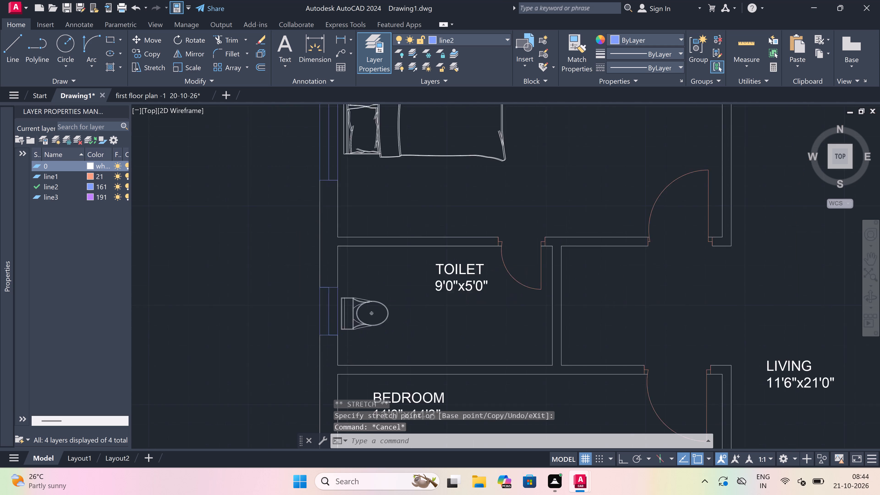
scroll(402, 268, "down", 2)
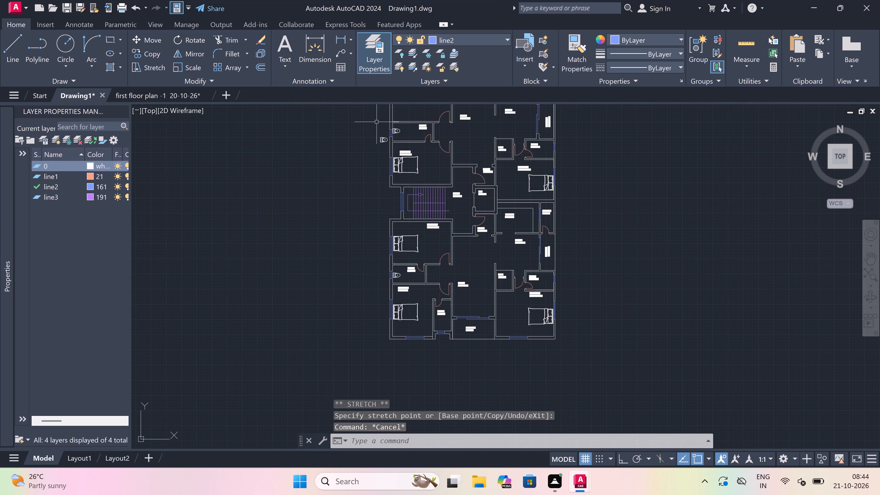
scroll(388, 117, "up", 4)
left_click(357, 216)
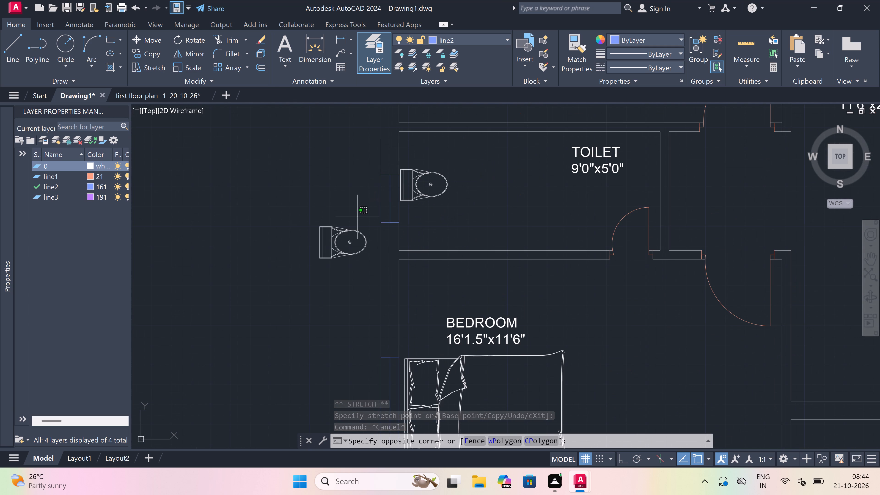
left_click(284, 274)
left_click(153, 38)
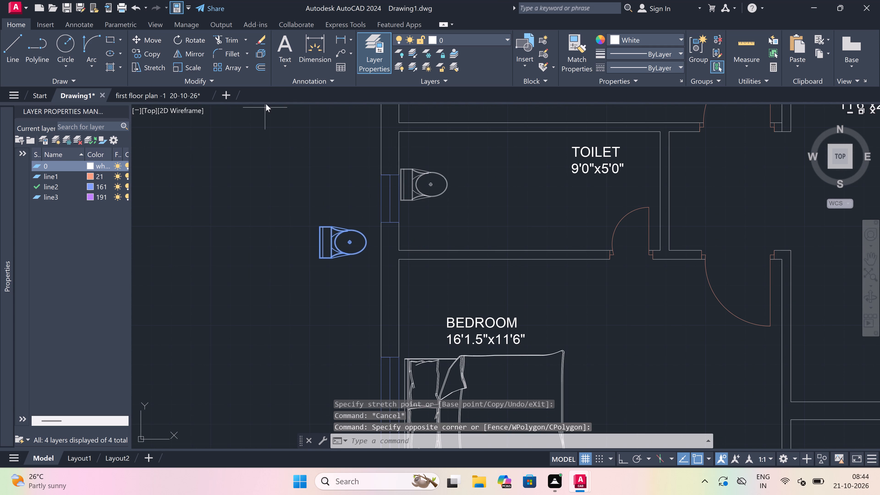
left_click(333, 234)
left_click(250, 252)
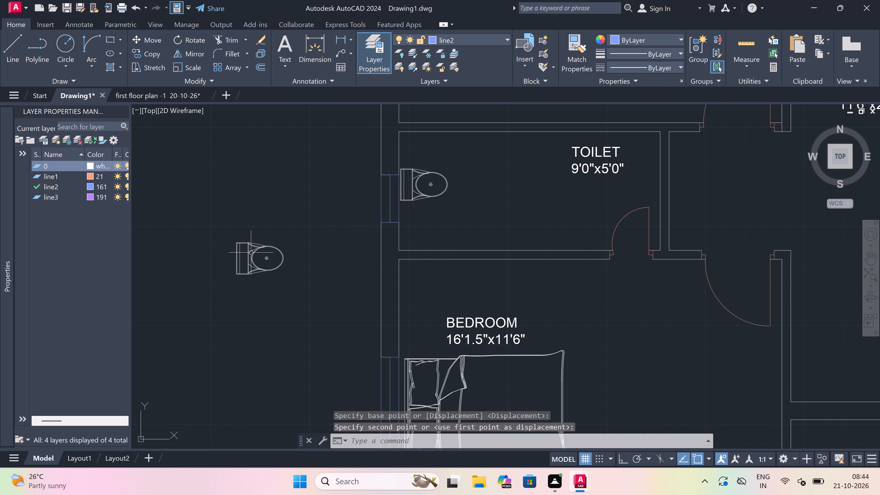
key("Escape")
Rotate the spare WC by 180° so its tank faces east, using Ortho.
left_click_drag(320, 202, 311, 214)
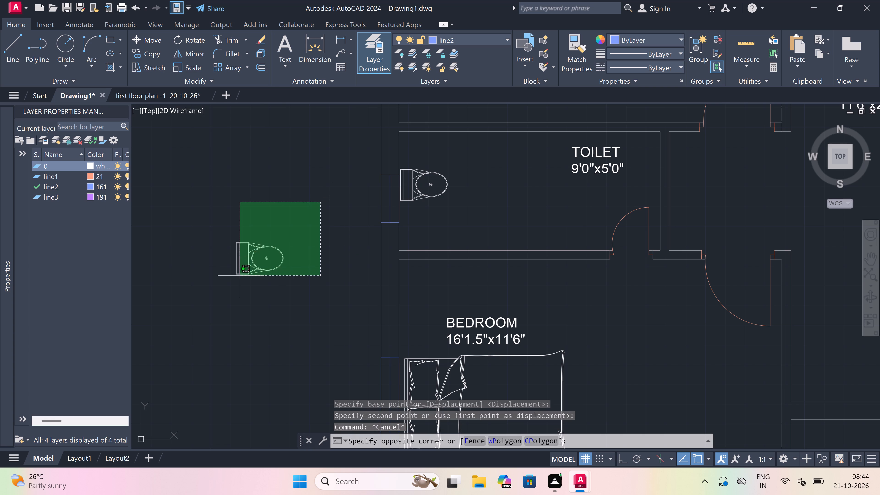
left_click(226, 307)
left_click(186, 35)
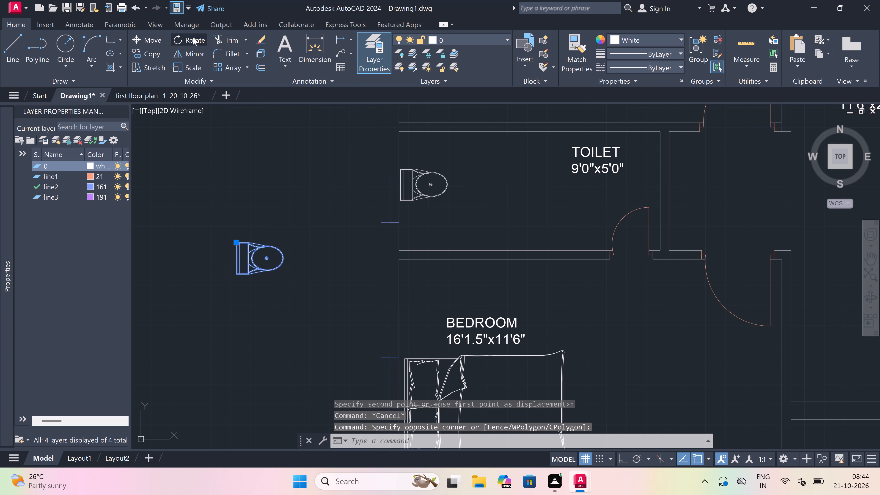
left_click(270, 254)
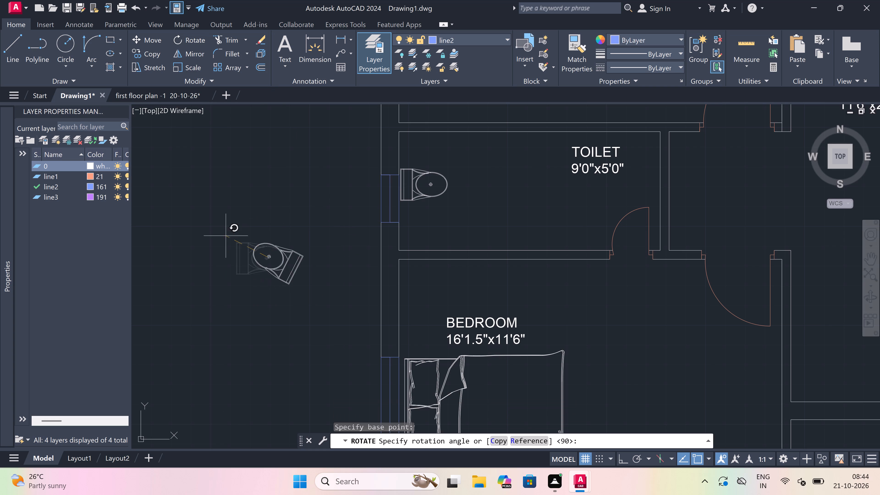
key("F8")
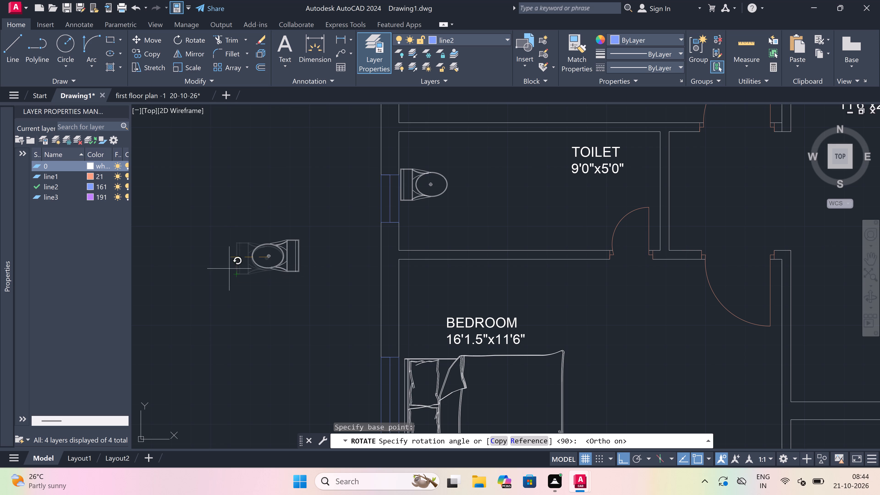
left_click_drag(230, 269, 233, 269)
Copy the spare WC to the east window wall of the northern unit's 77.5"x5'0" toilet, with Ortho off.
left_click_drag(315, 232, 313, 234)
left_click(227, 291)
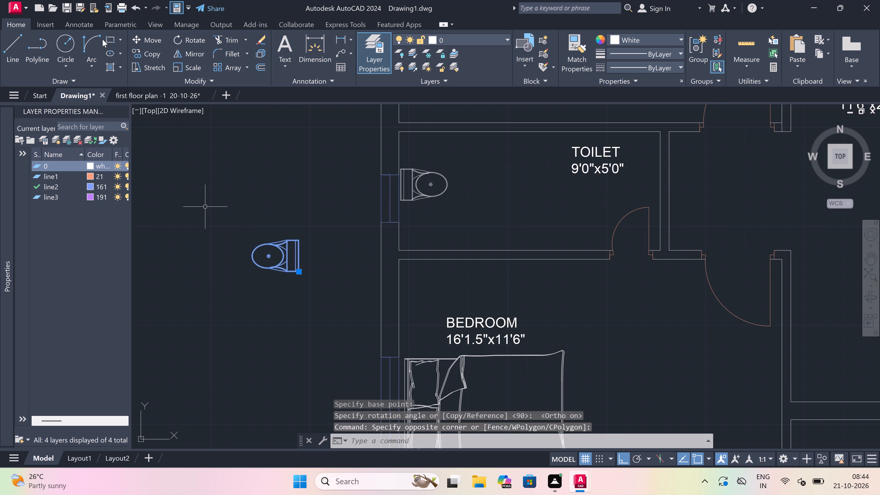
left_click(151, 50)
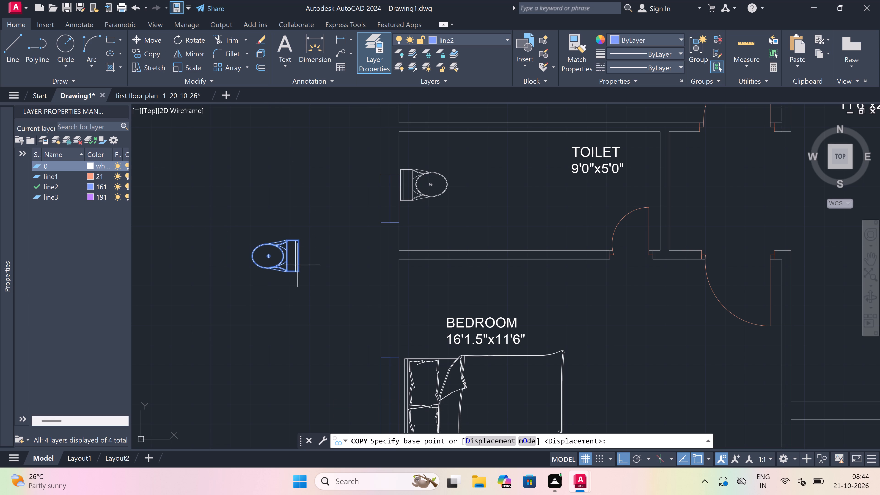
left_click(297, 253)
key("F8")
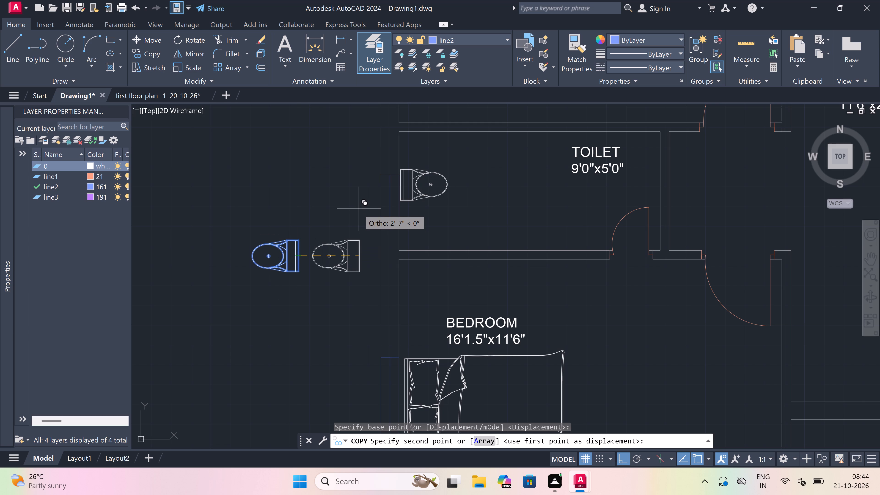
scroll(357, 209, "down", 6)
scroll(443, 178, "up", 4)
scroll(443, 178, "down", 1)
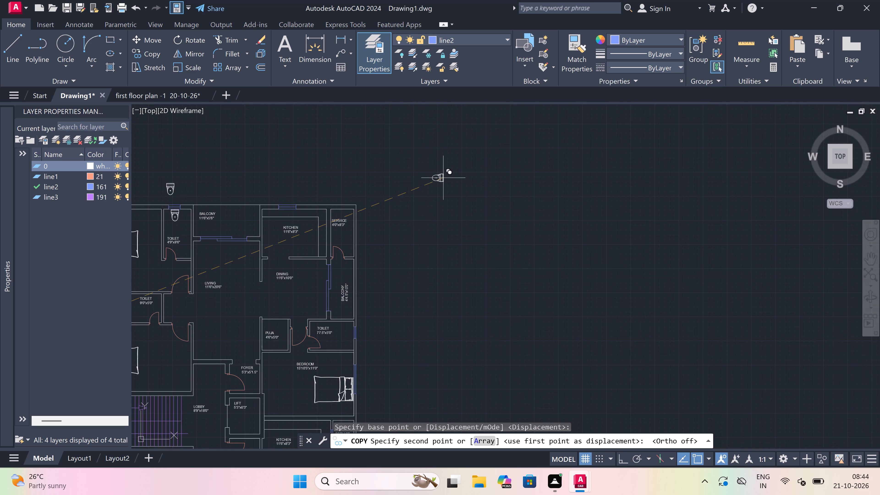
scroll(443, 178, "down", 2)
scroll(414, 226, "up", 4)
scroll(438, 140, "up", 4)
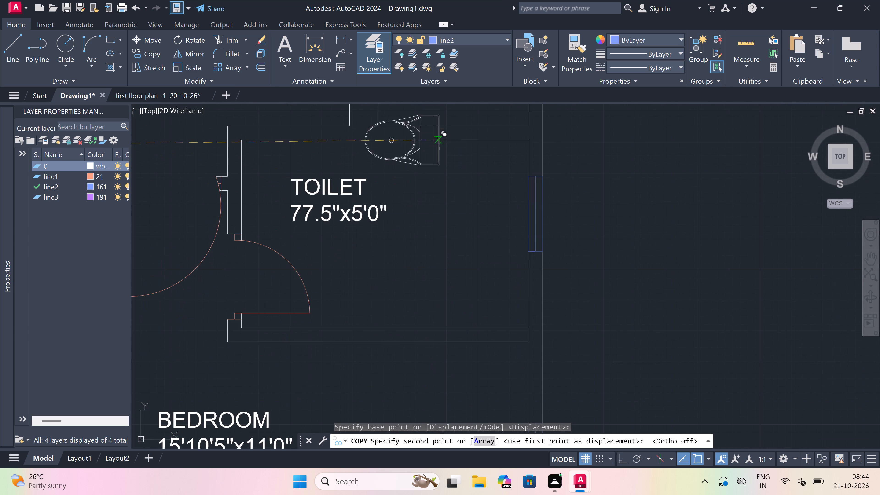
scroll(510, 190, "up", 4)
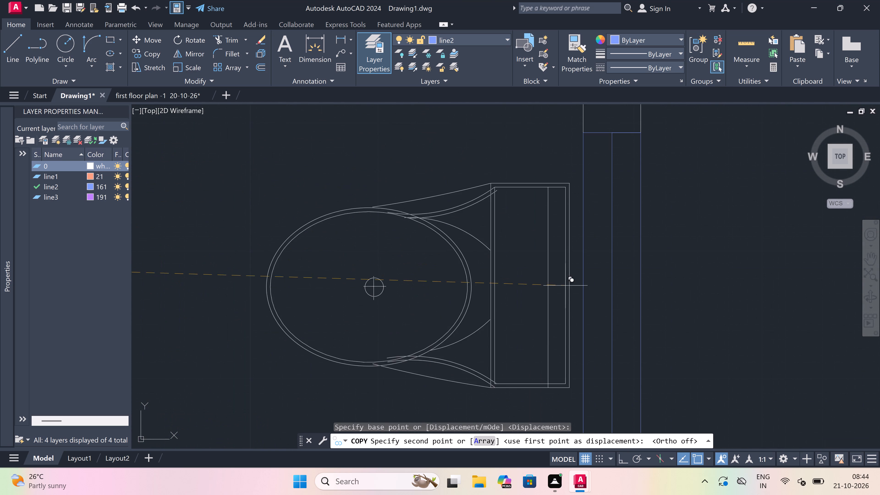
scroll(569, 281, "up", 3)
left_click(581, 279)
Place another WC copy at the east window wall of the southern unit's 7'7.5"x5'0" toilet and end the Copy command.
scroll(511, 135, "down", 4)
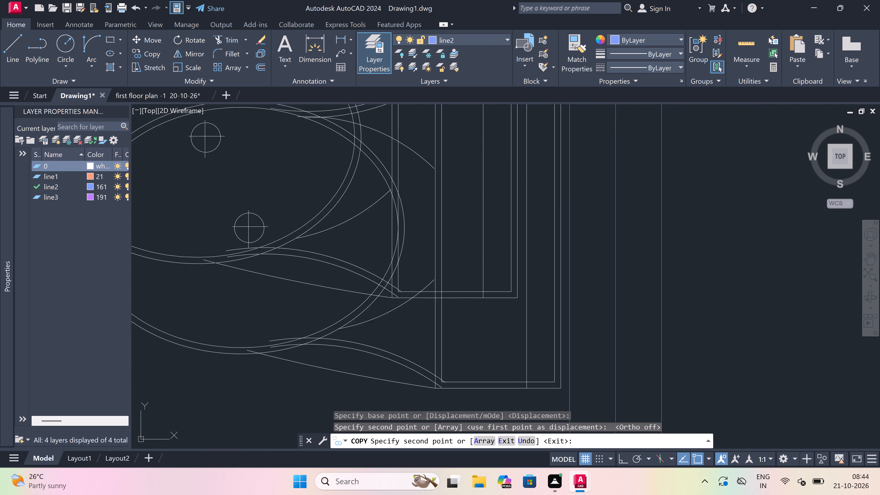
scroll(511, 135, "down", 8)
scroll(502, 269, "up", 3)
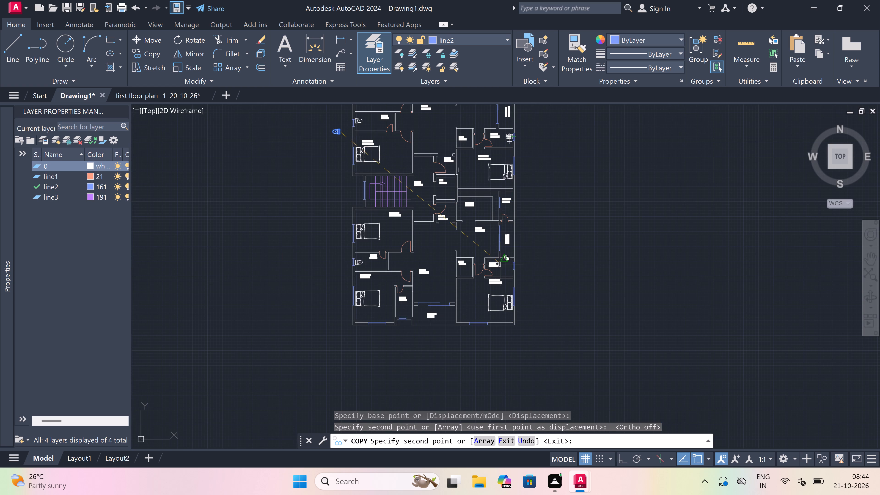
scroll(504, 271, "up", 3)
scroll(579, 167, "up", 3)
scroll(597, 173, "down", 3)
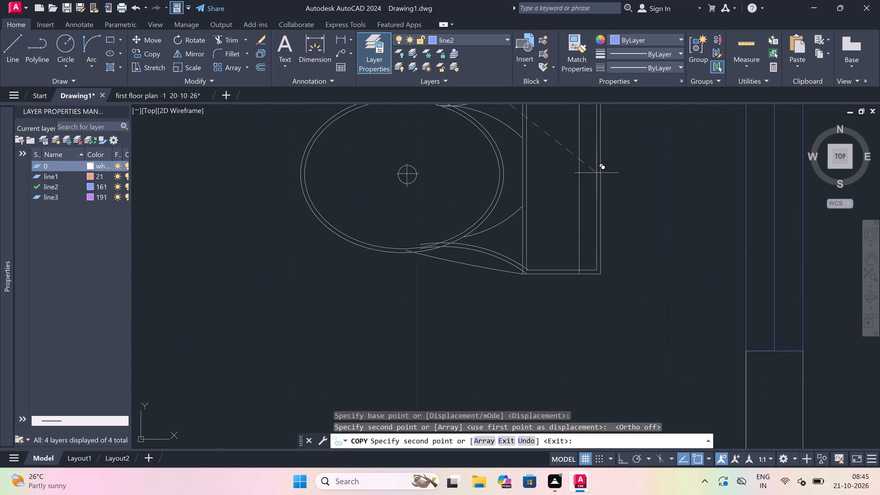
left_click(650, 172)
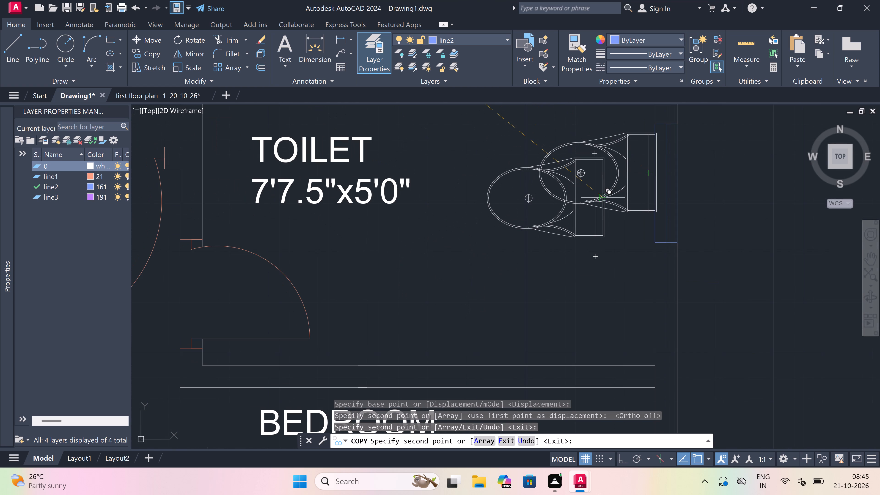
scroll(603, 195, "down", 6)
key("Escape")
Rotate the spare WC outside the west wall 90° clockwise so its tank faces south, using Ortho.
scroll(564, 200, "down", 3)
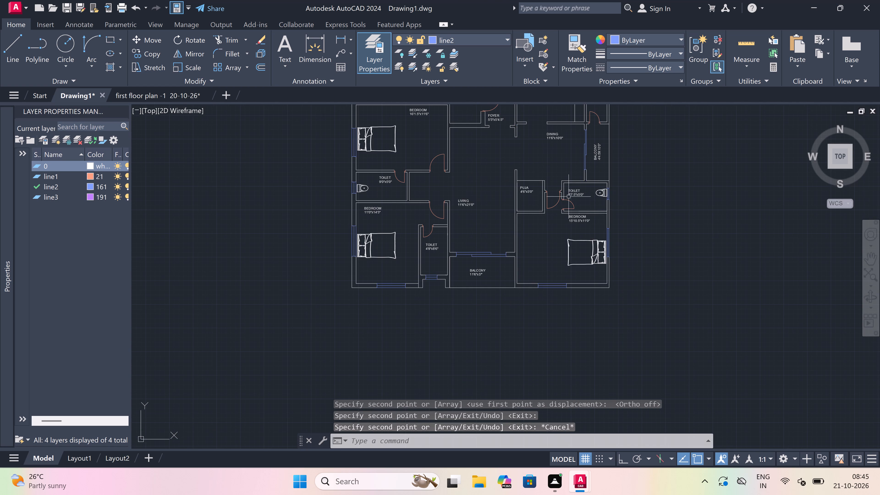
scroll(496, 224, "down", 1)
scroll(504, 173, "up", 4)
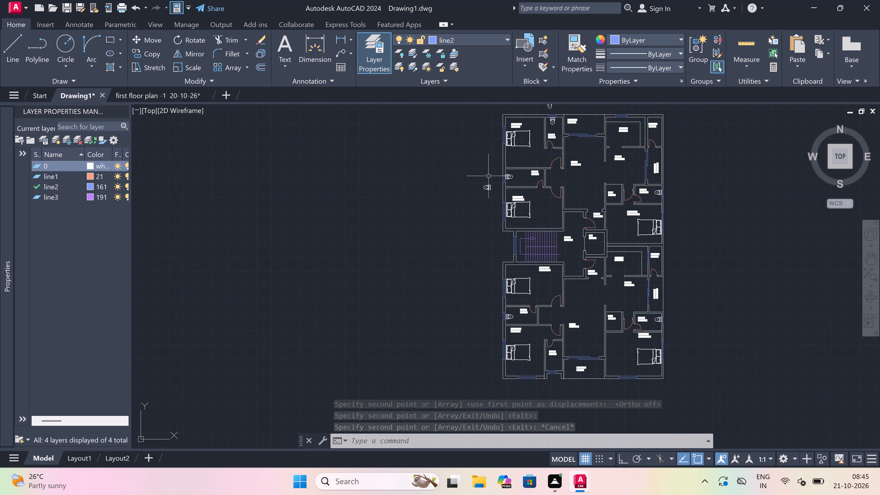
scroll(496, 185, "up", 4)
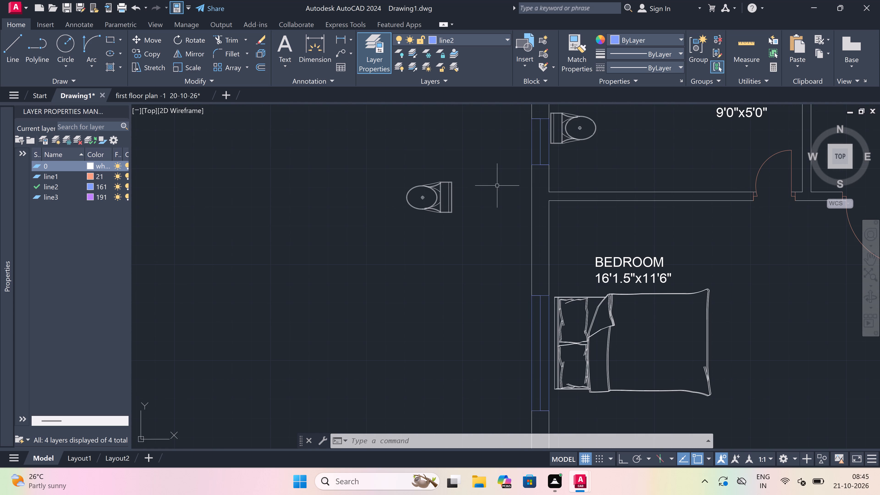
left_click_drag(477, 151, 474, 156)
left_click(350, 285)
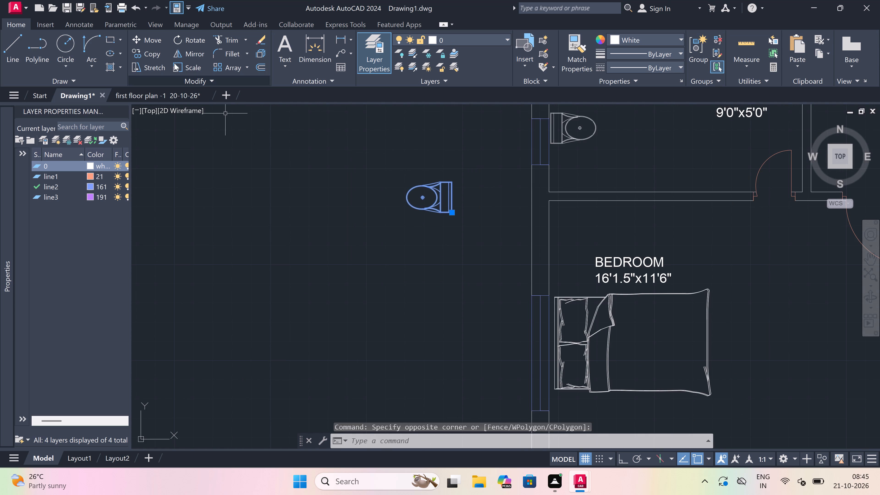
left_click(190, 39)
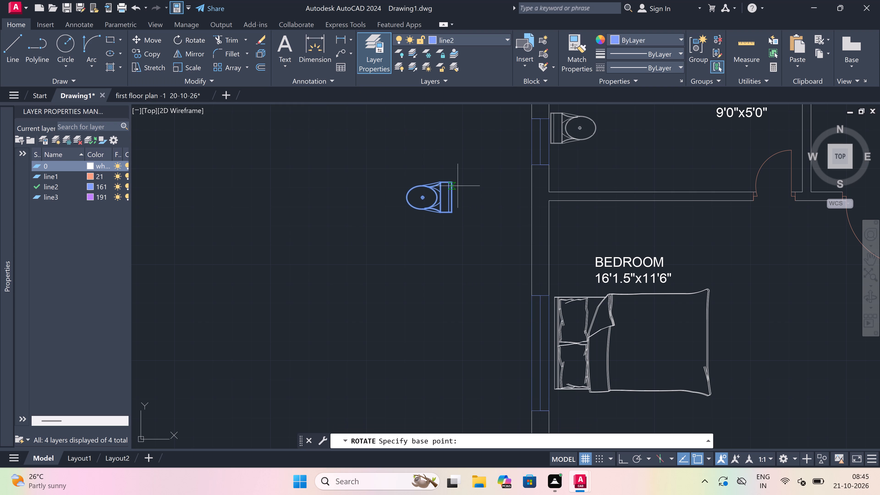
left_click(446, 194)
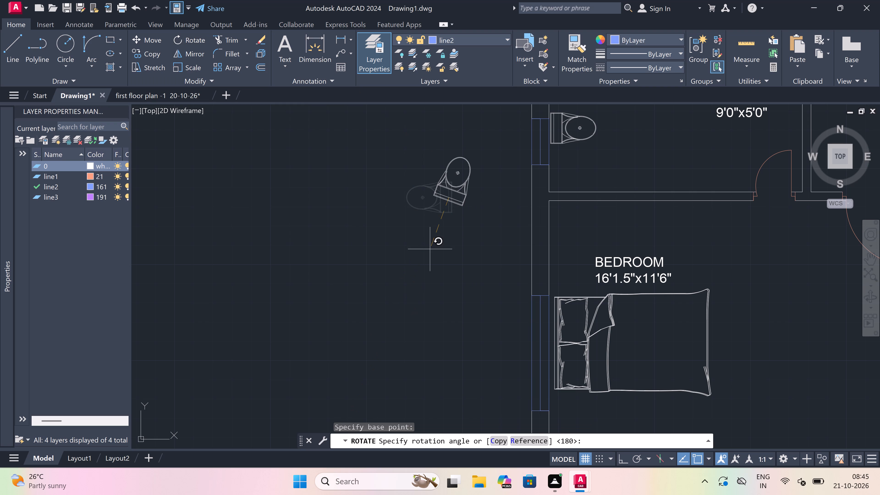
key("F8")
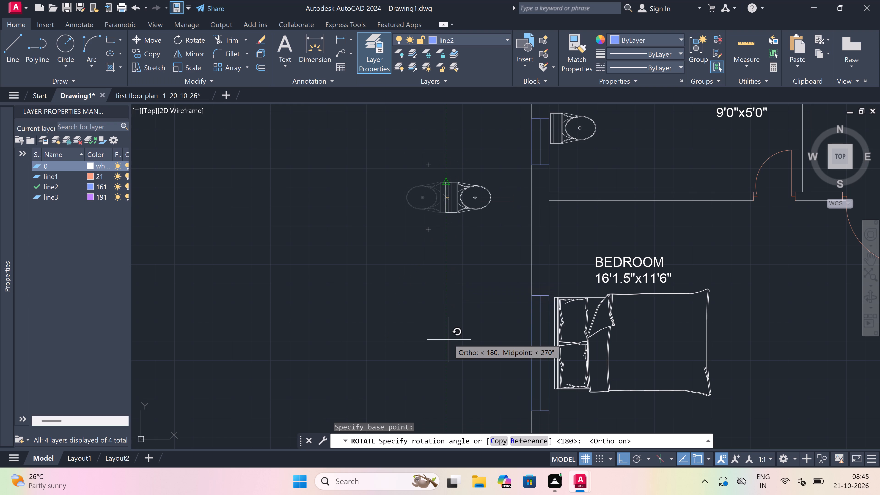
left_click(452, 329)
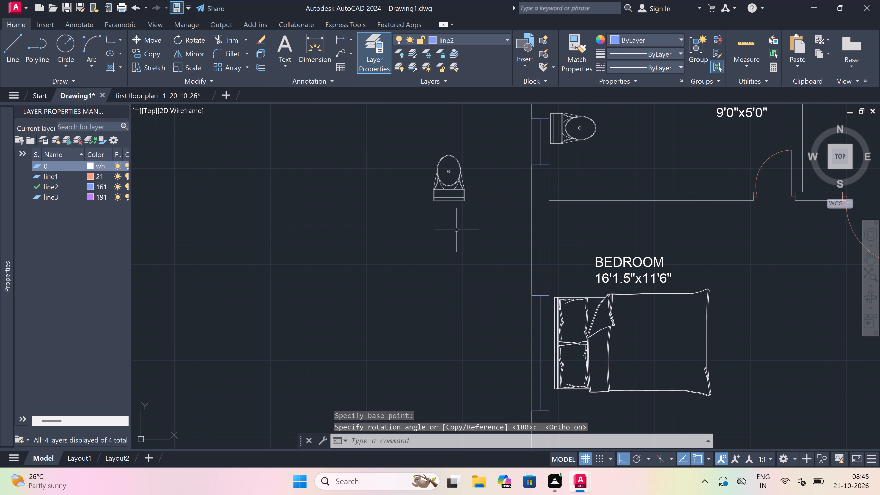
Move the spare WC to the south window wall of the southern unit's 4'9"x8'6" toilet, with Ortho off.
left_click_drag(457, 151, 455, 156)
left_click(412, 291)
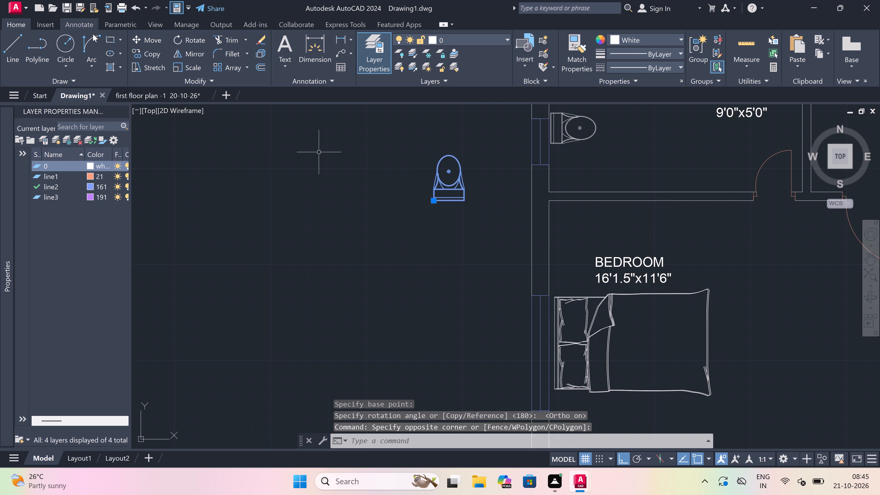
left_click(146, 36)
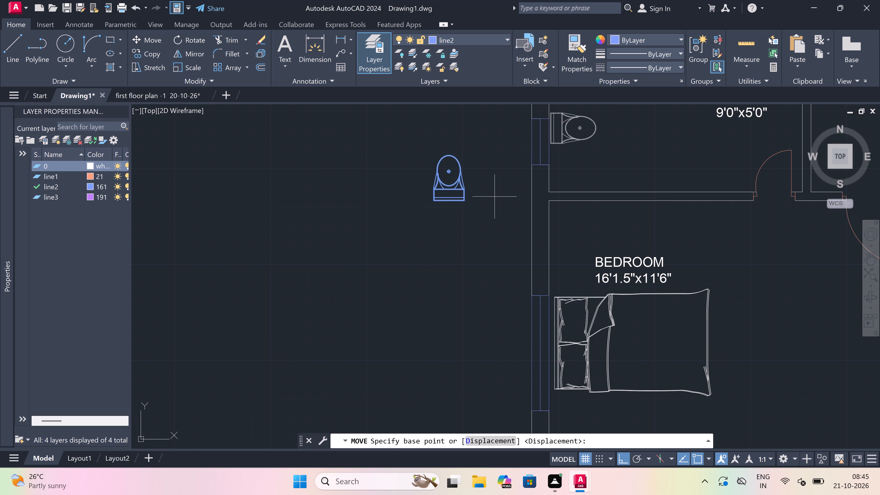
left_click_drag(448, 201, 449, 208)
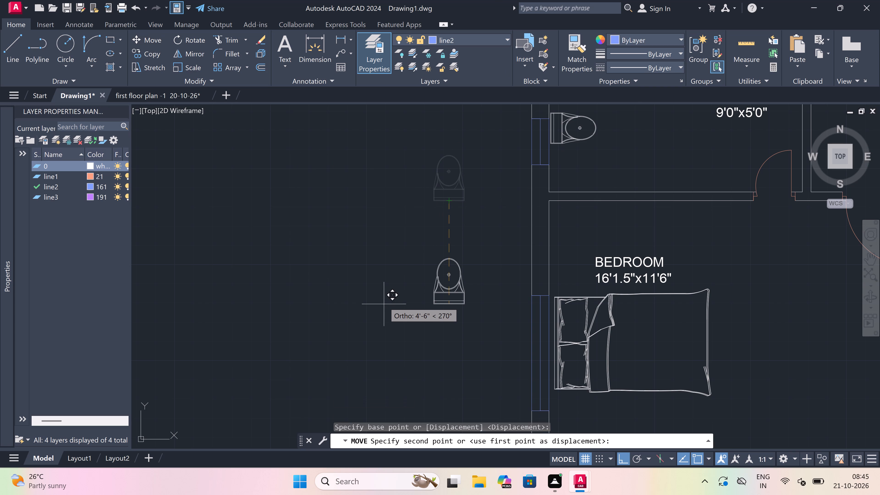
key("F8")
scroll(405, 197, "down", 5)
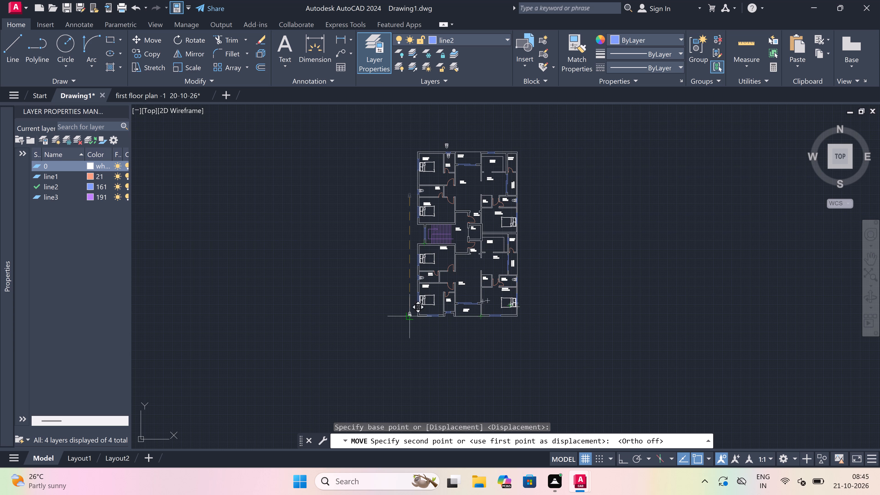
scroll(444, 314, "up", 5)
scroll(496, 289, "up", 2)
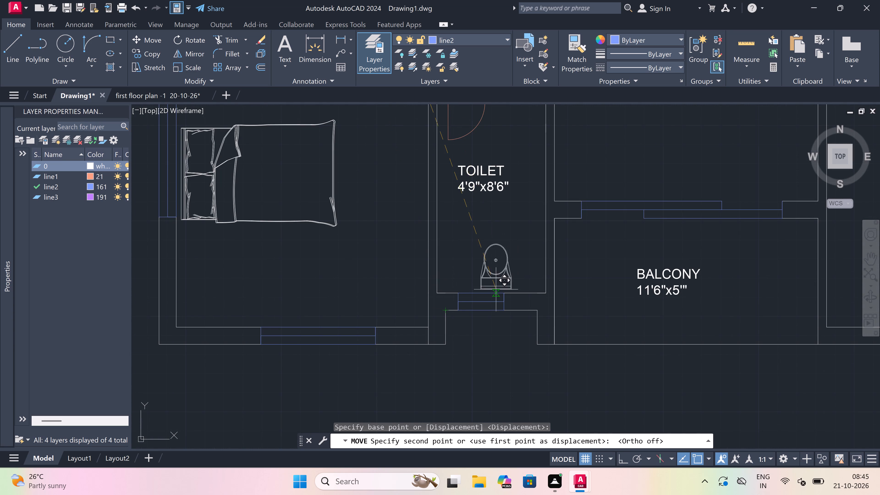
scroll(496, 289, "up", 2)
left_click(468, 299)
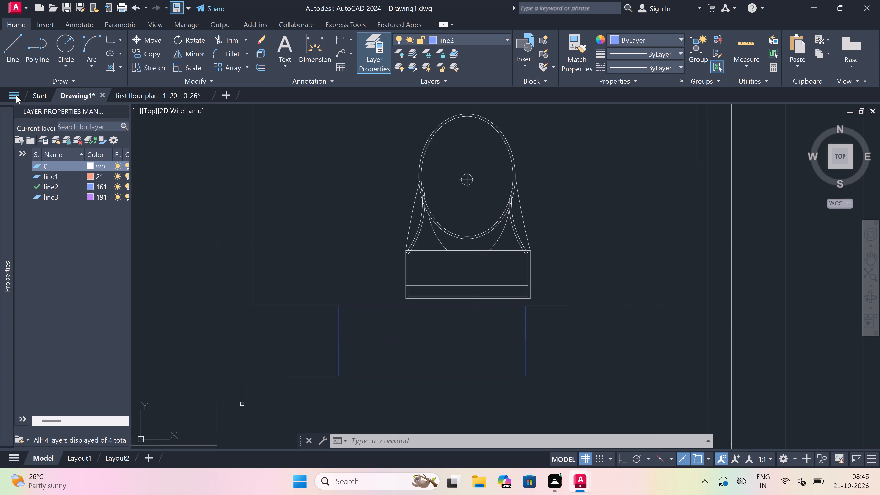
Delete the leftover WC outside the northern unit's north wall, above the 4'9"x8'6" toilet.
scroll(318, 195, "down", 5)
scroll(337, 182, "down", 4)
scroll(351, 203, "down", 3)
scroll(349, 168, "up", 4)
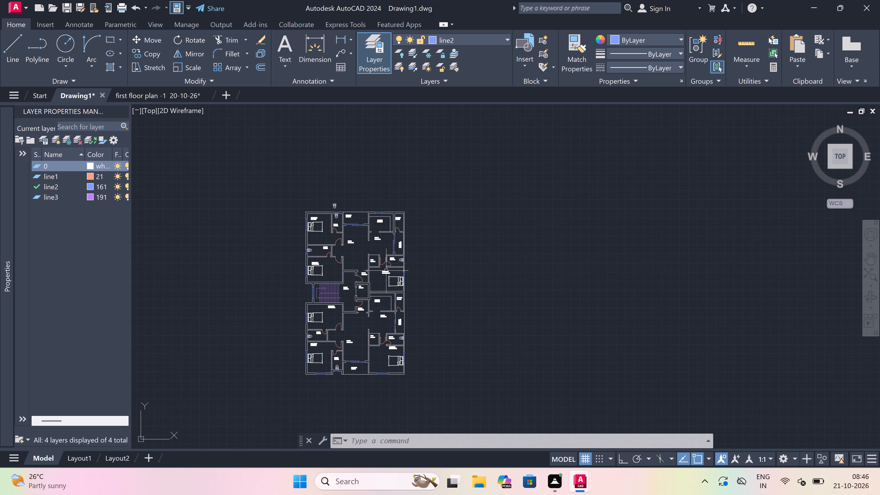
scroll(358, 265, "up", 2)
scroll(319, 193, "down", 3)
scroll(311, 168, "up", 2)
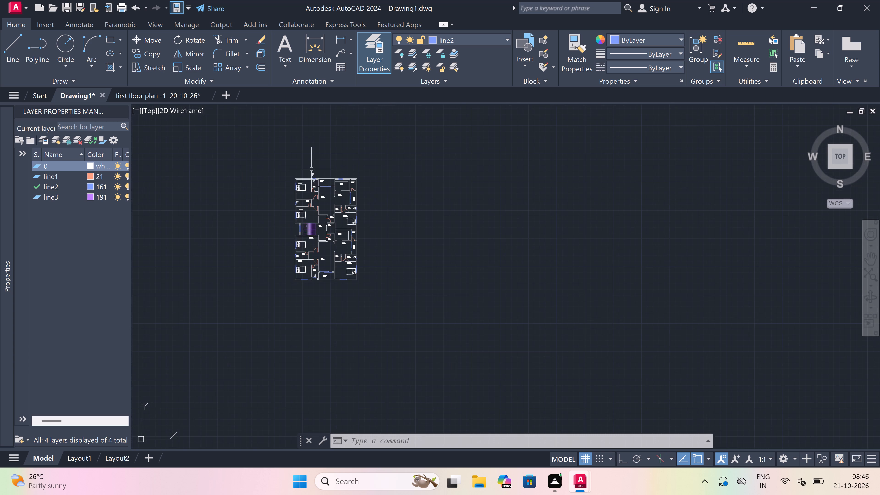
scroll(337, 180, "up", 4)
scroll(333, 170, "down", 2)
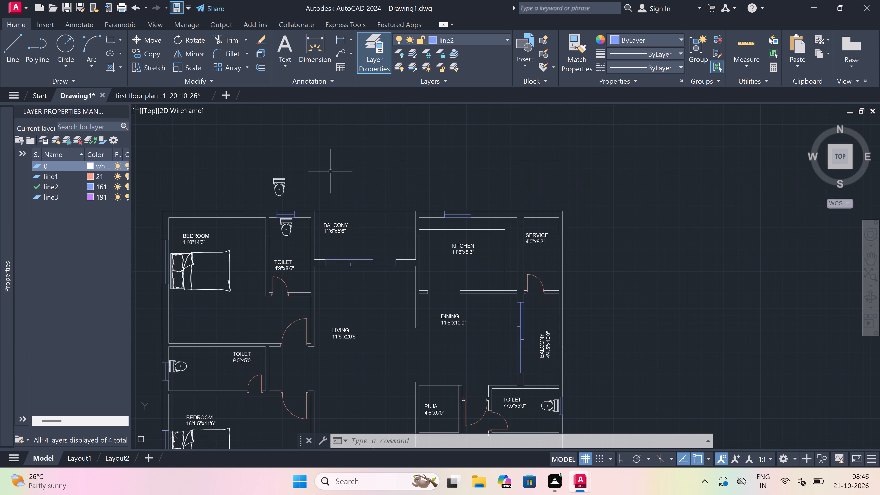
scroll(307, 177, "up", 1)
left_click(306, 175)
left_click(175, 223)
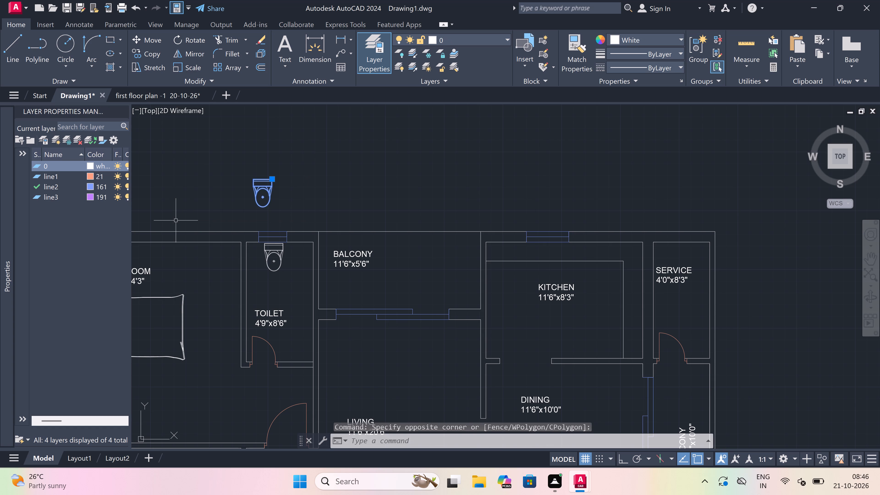
key("Delete")
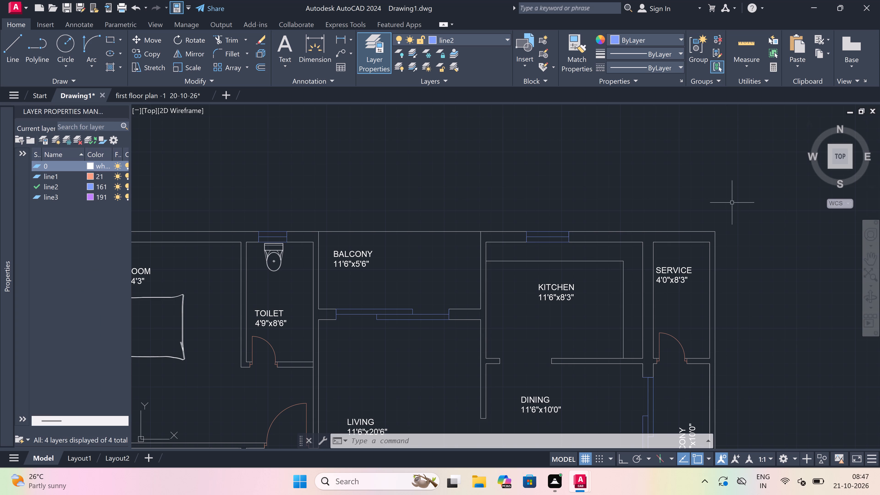
Copy the six-chair dining set below the BREAKFAST label in the first floor plan drawing to the clipboard.
scroll(426, 231, "down", 6)
scroll(435, 240, "up", 3)
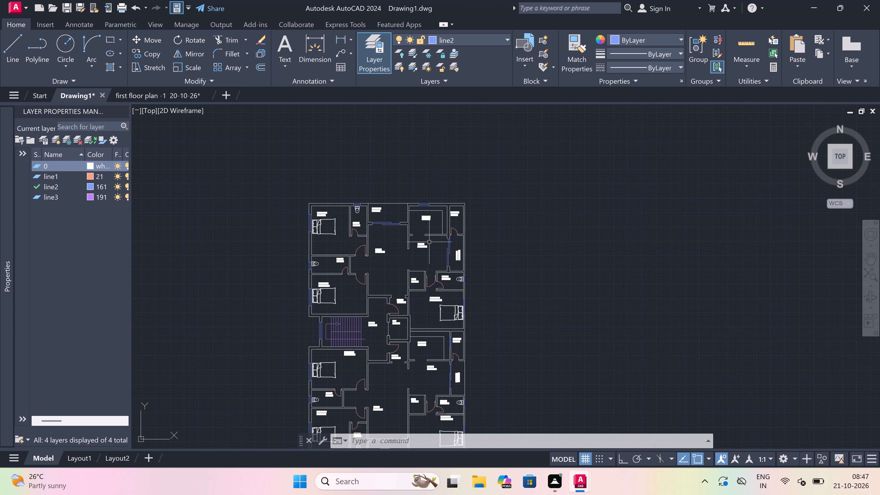
scroll(406, 257, "up", 2)
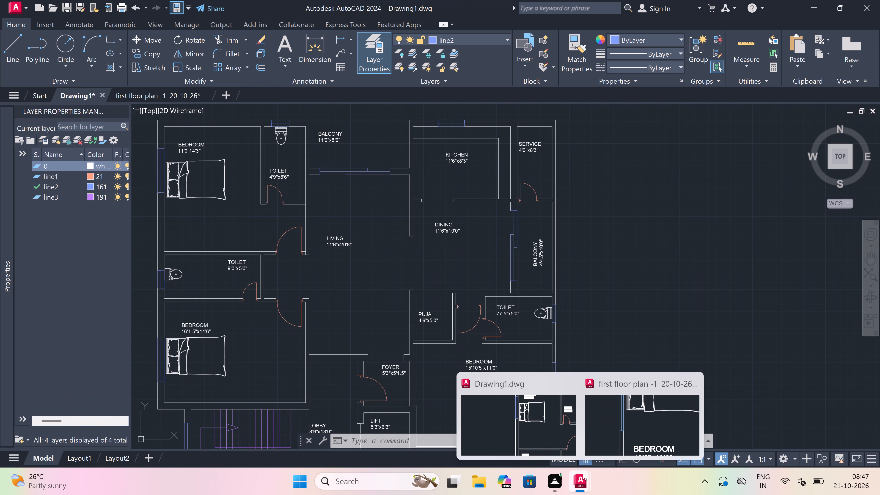
double_click(624, 417)
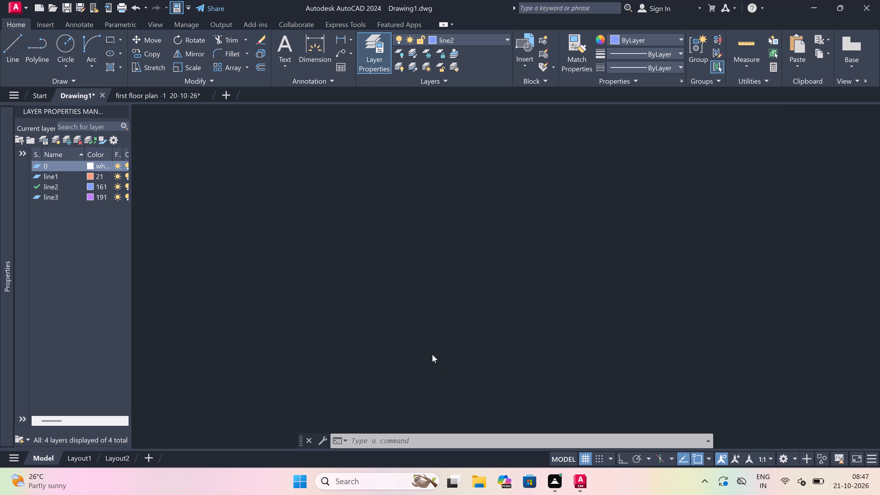
scroll(402, 337, "down", 16)
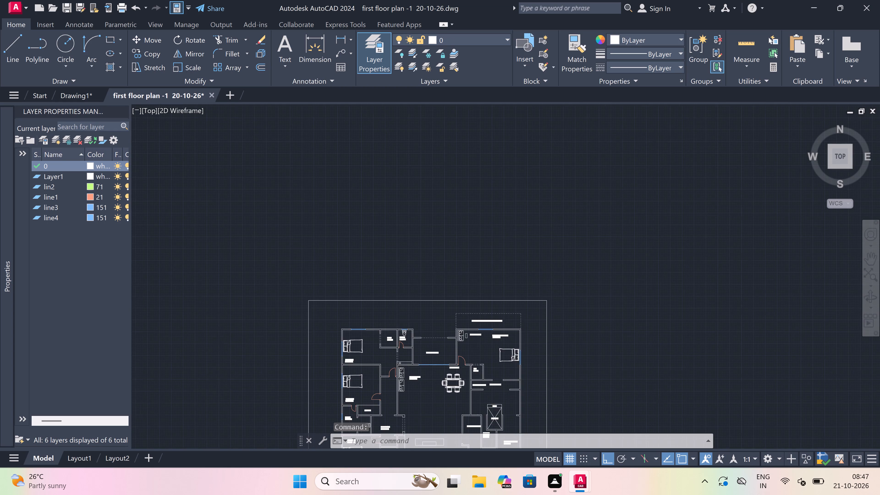
scroll(417, 364, "up", 1)
scroll(411, 342, "up", 5)
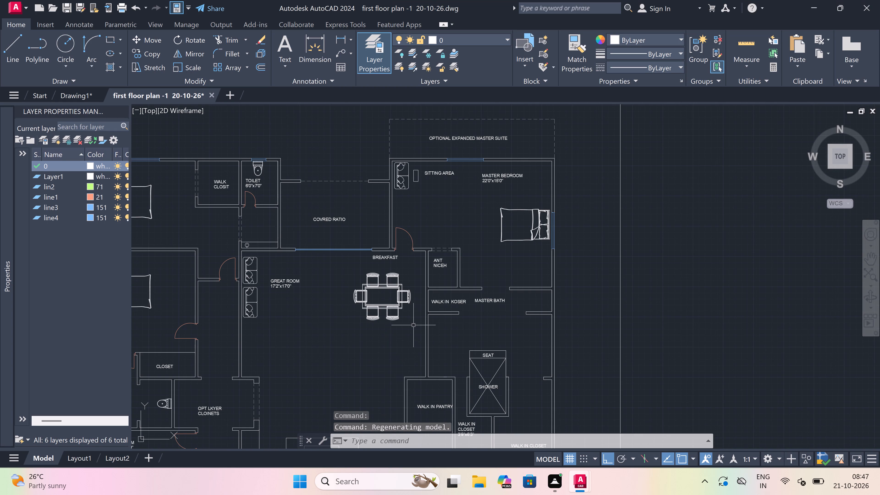
scroll(411, 282, "up", 2)
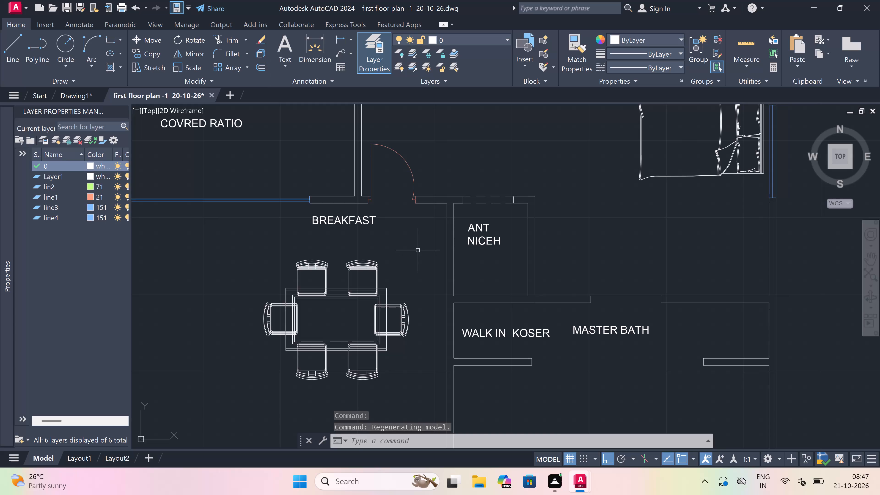
double_click(418, 250)
left_click(250, 399)
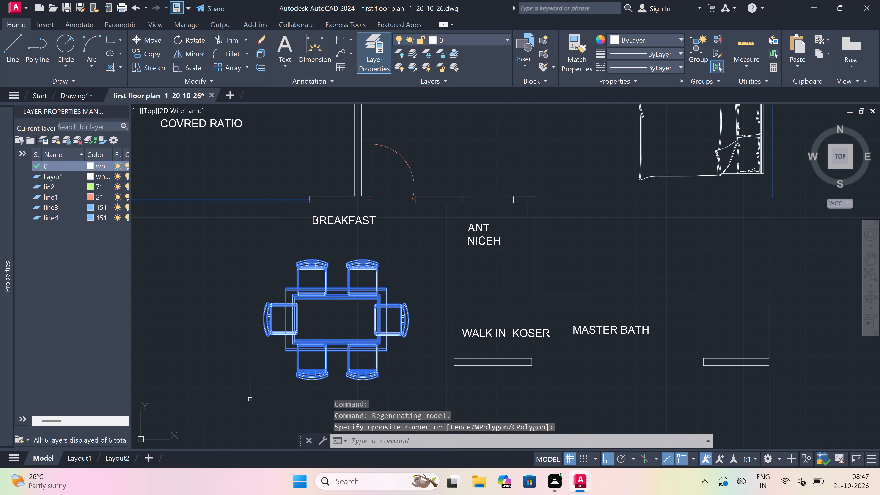
key("ctrl+c")
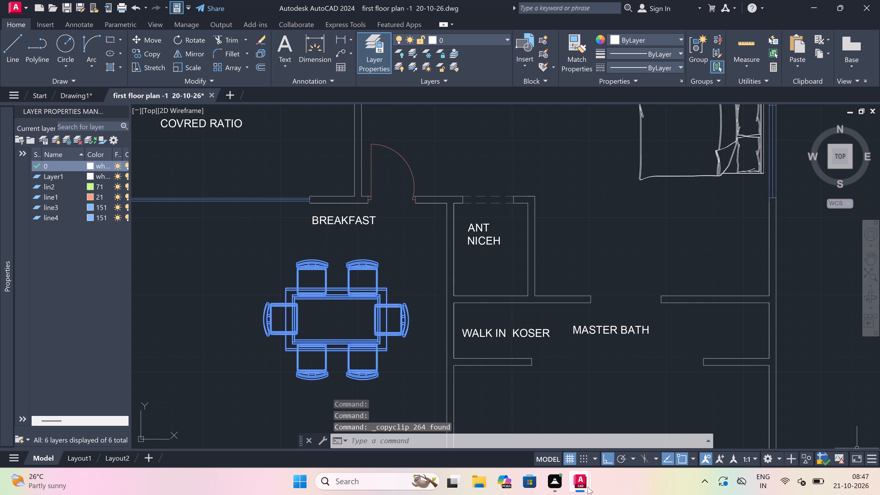
Paste the dining set into Drawing1 in the empty space outside the northern unit's east wall, level with the balcony.
left_click(546, 421)
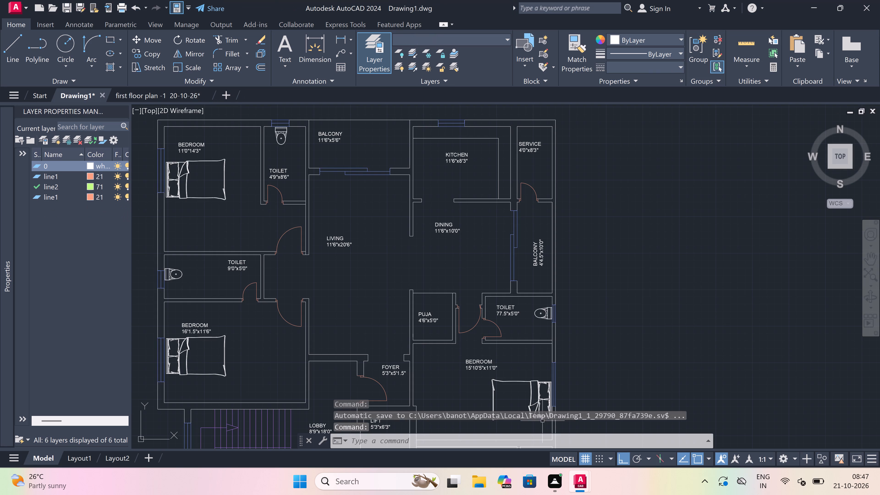
key("ctrl+v")
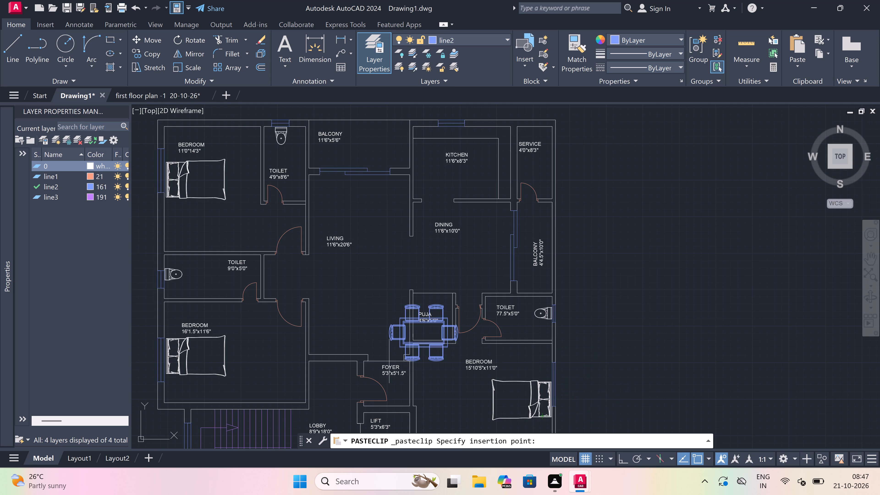
scroll(362, 350, "down", 2)
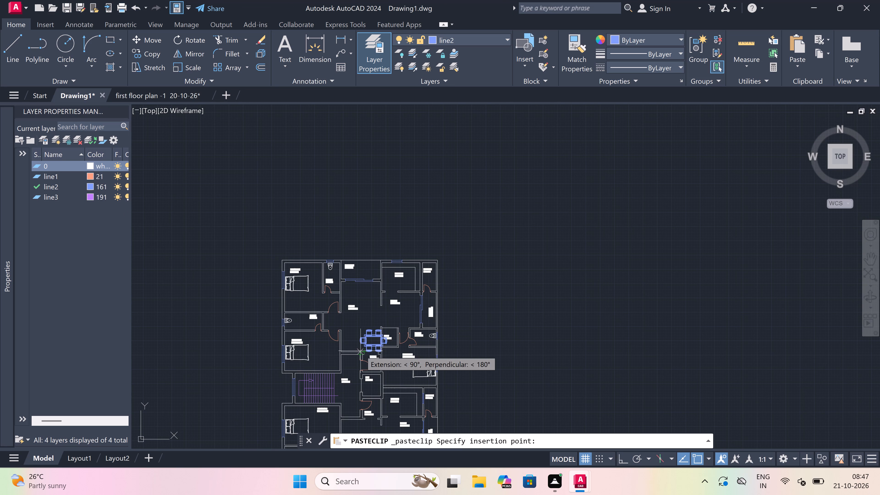
scroll(385, 327, "up", 3)
scroll(387, 327, "down", 2)
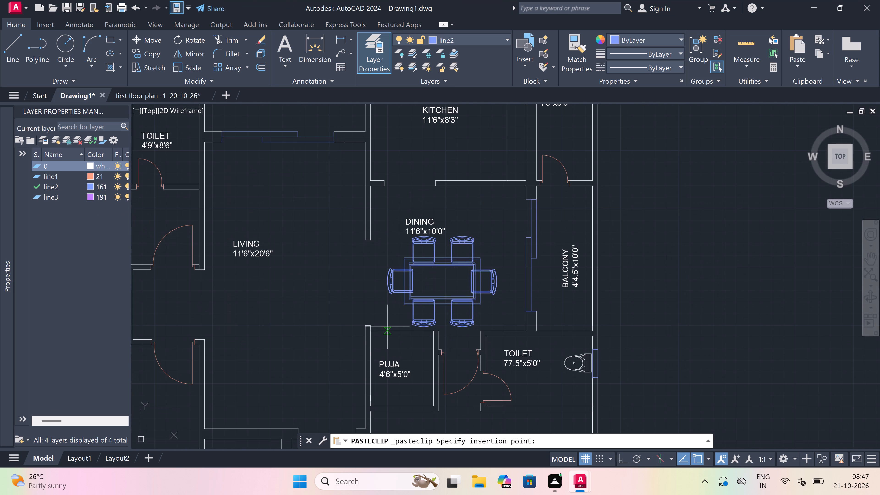
scroll(388, 327, "down", 1)
scroll(471, 338, "up", 2)
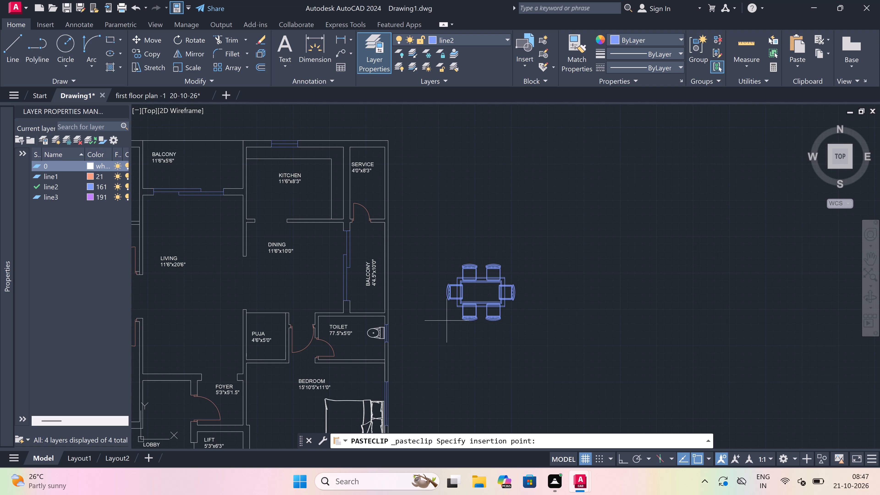
left_click(447, 321)
Scale the pasted dining set down freehand to about half its size, using the table's centre as base point.
left_click_drag(556, 245, 552, 247)
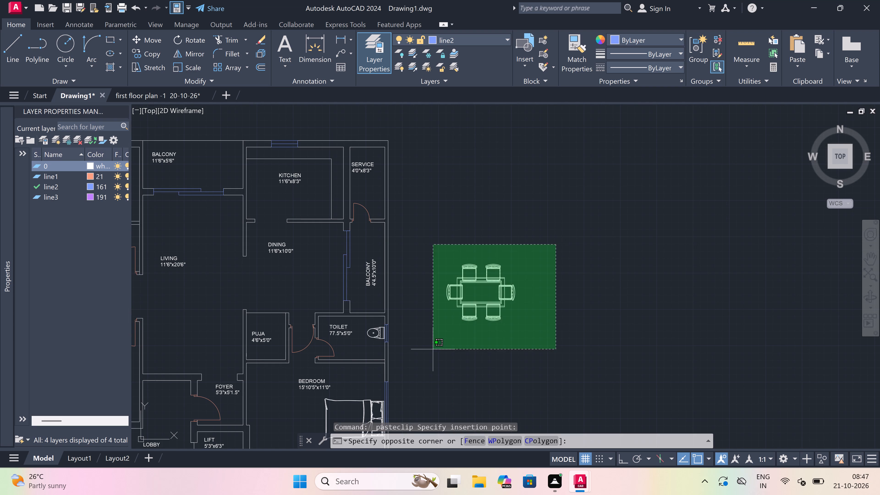
left_click(433, 349)
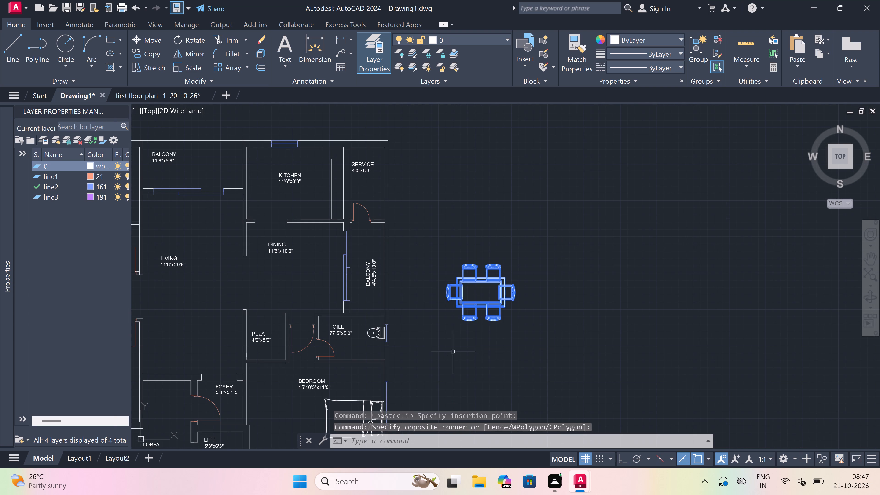
left_click(188, 67)
left_click(481, 287)
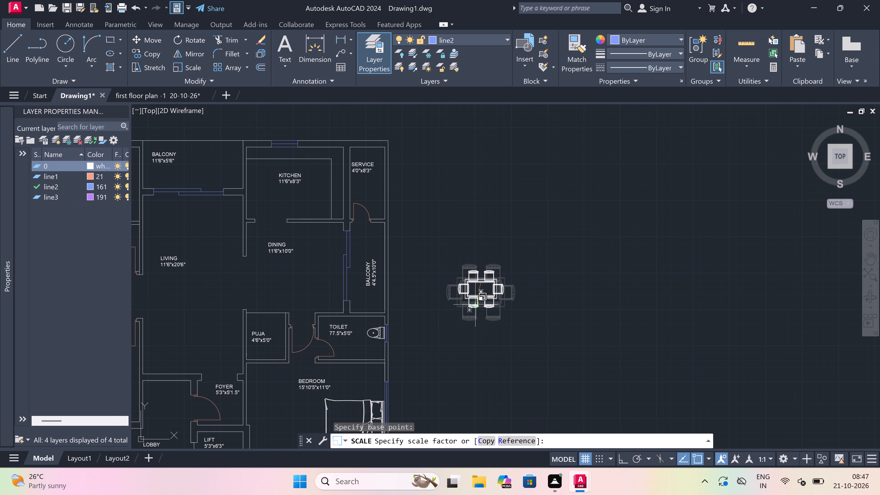
scroll(473, 302, "up", 3)
left_click(471, 289)
scroll(471, 289, "down", 3)
scroll(601, 215, "up", 1)
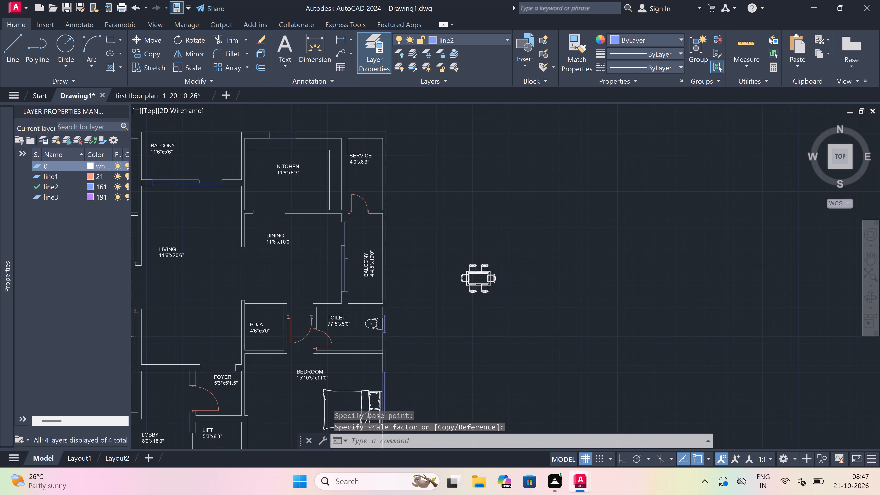
Copy the scaled dining set from its table centre into the northern unit's 11'6"x10'0" dining room, below the room label.
left_click(543, 248)
left_click(319, 417)
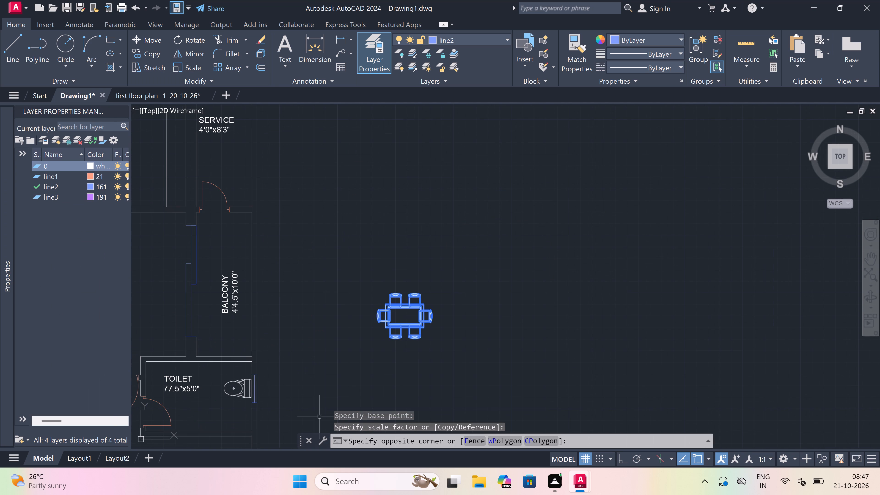
left_click(145, 51)
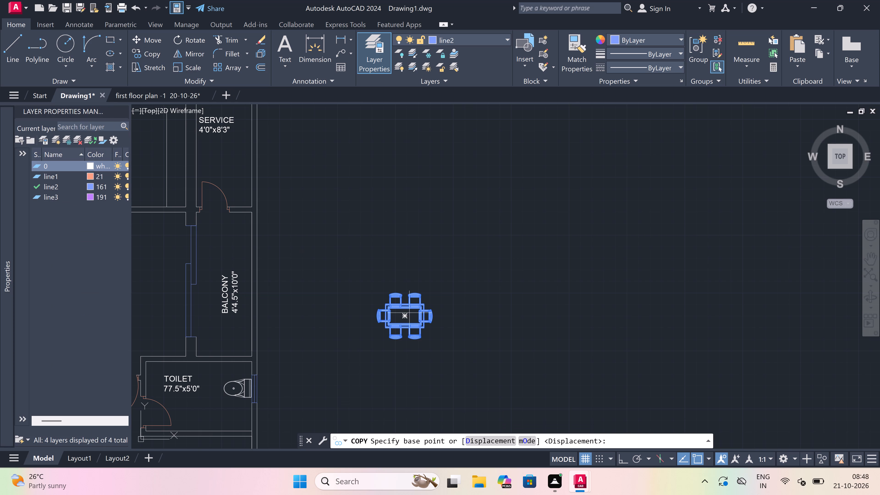
left_click(409, 313)
scroll(412, 228, "down", 4)
scroll(385, 235, "up", 3)
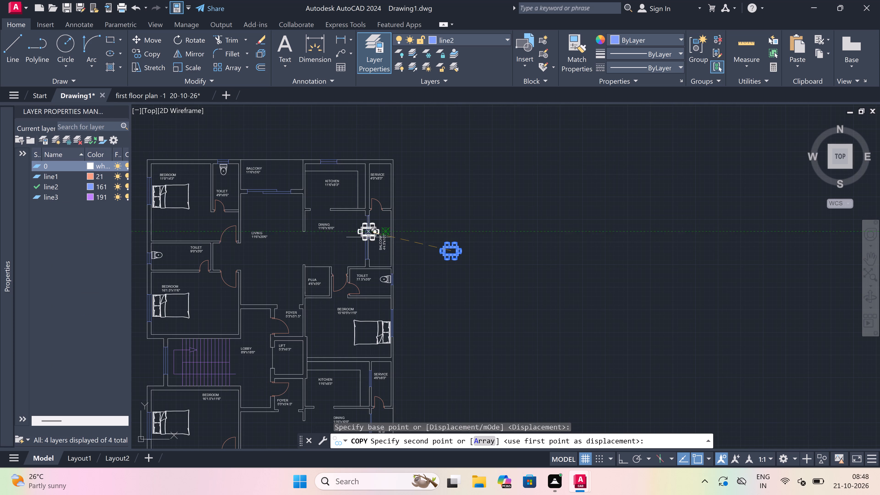
scroll(346, 242, "up", 2)
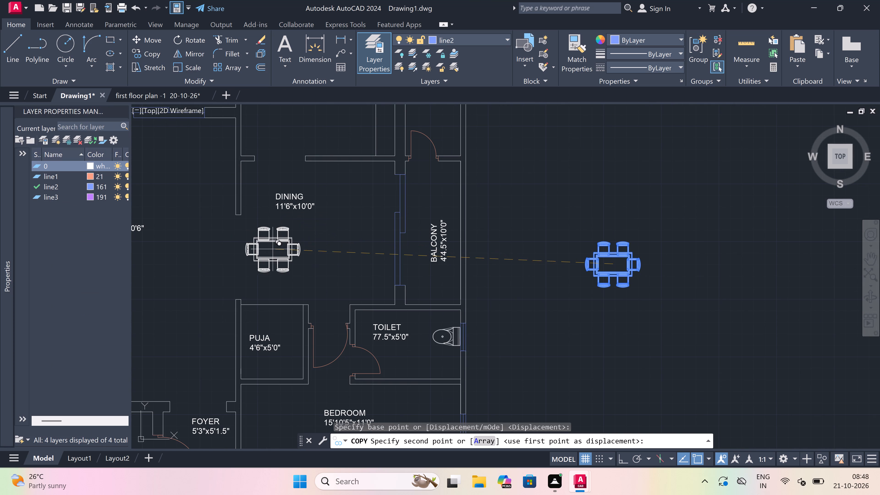
left_click(289, 239)
Place another copy of the dining set below the label in the southern unit's 11'6"x10'0" dining room and end the Copy command.
scroll(373, 149, "down", 5)
scroll(368, 219, "up", 4)
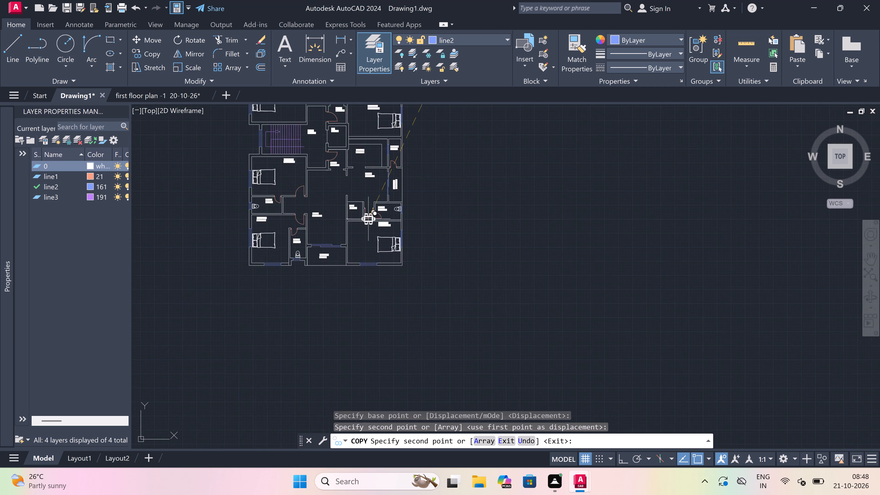
scroll(368, 219, "up", 1)
scroll(368, 219, "down", 5)
scroll(370, 198, "up", 5)
scroll(342, 215, "up", 1)
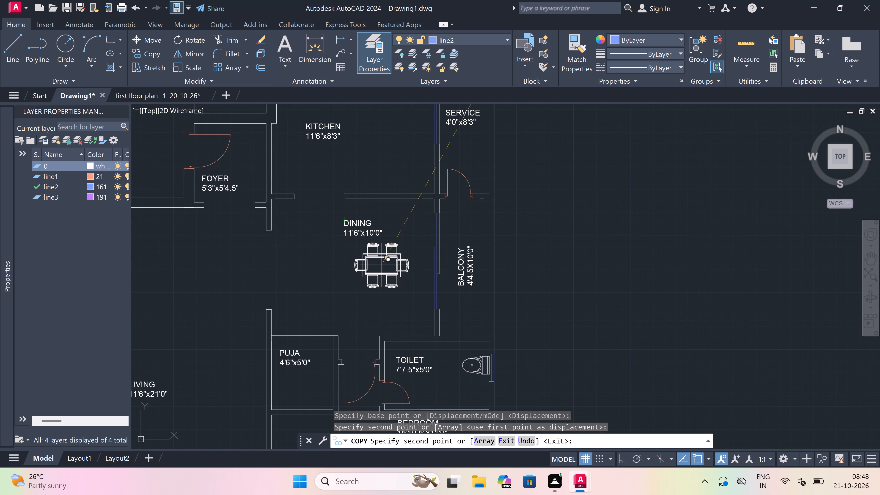
left_click(364, 267)
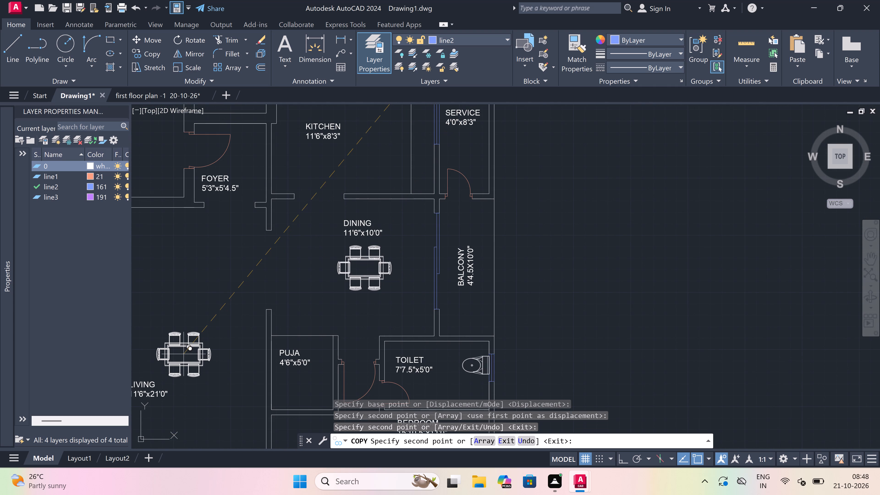
key("Escape")
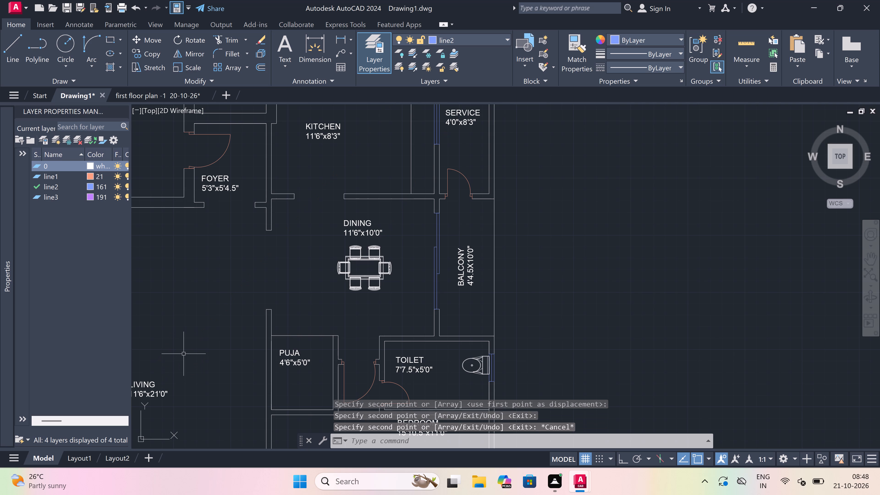
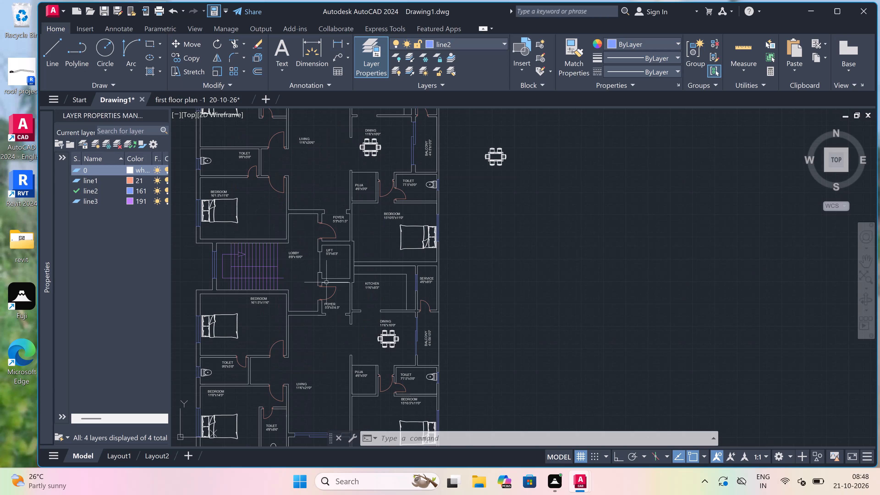
Switch to the first floor plan -1 20-10-26 drawing and copy the two great room sofas to the clipboard.
scroll(320, 286, "down", 1)
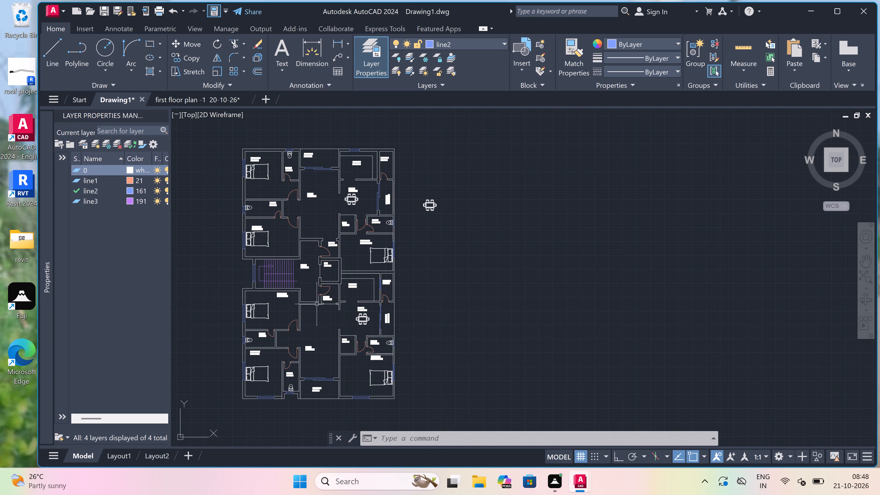
scroll(314, 300, "up", 1)
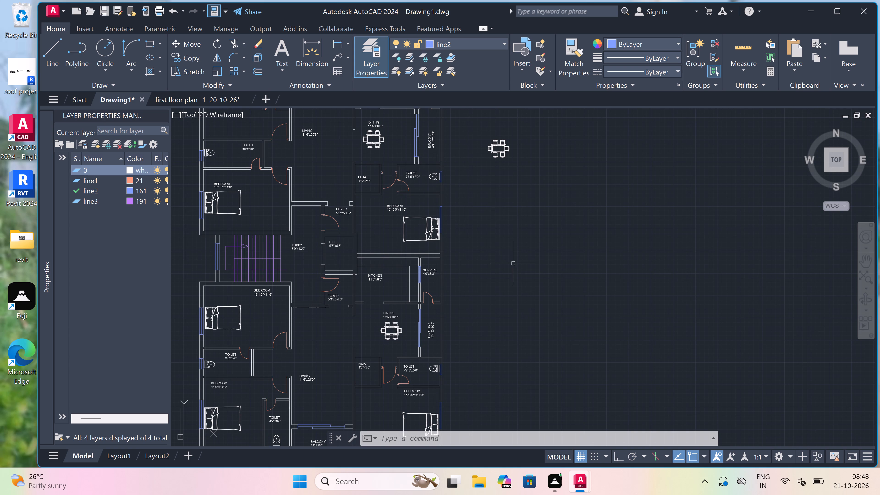
left_click(836, 7)
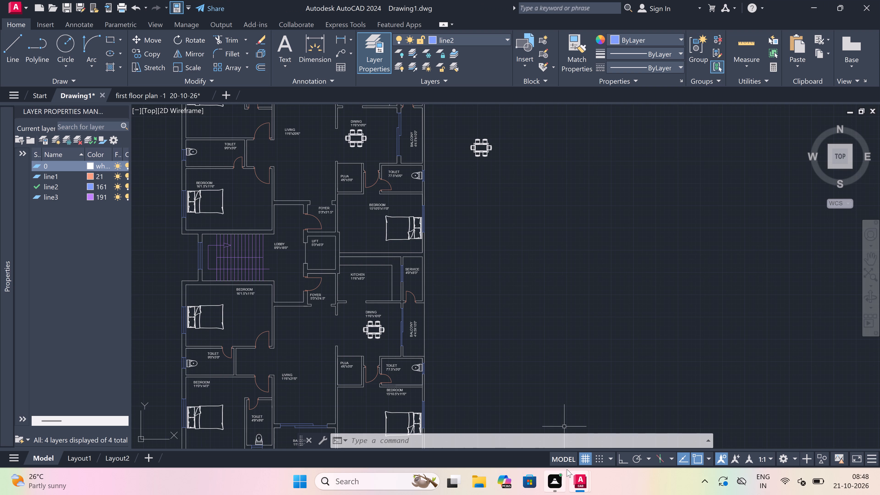
left_click(653, 418)
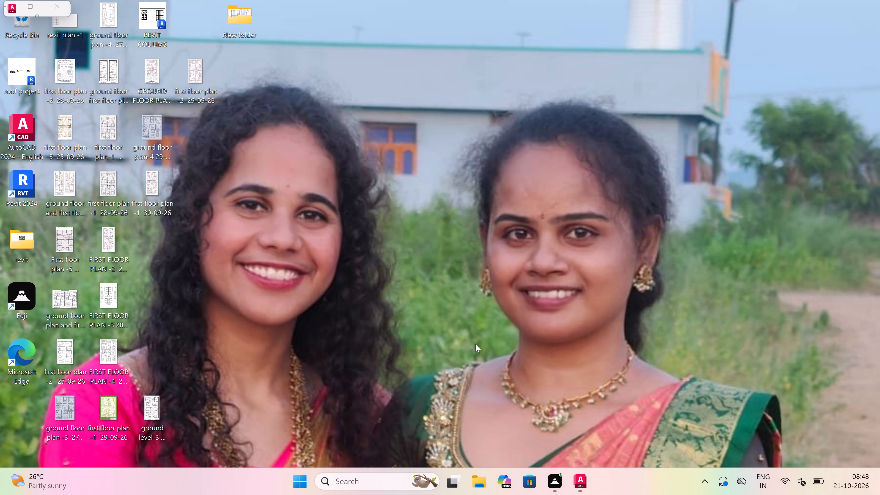
scroll(292, 267, "down", 5)
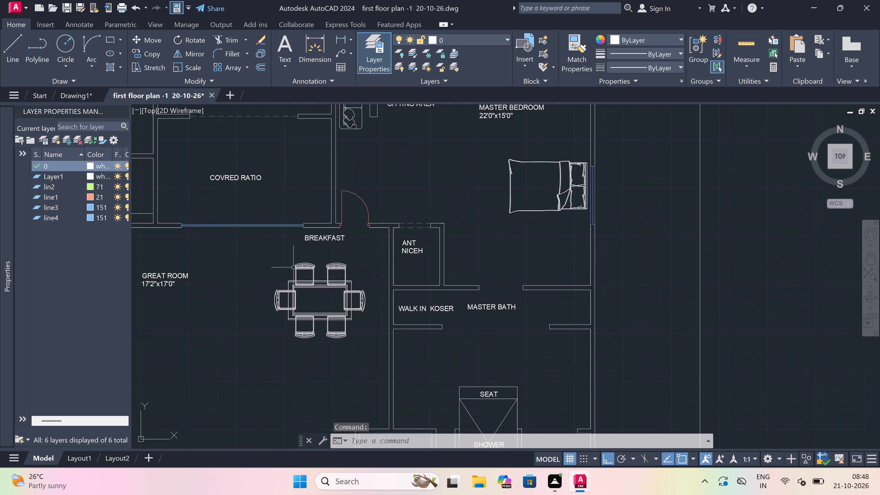
scroll(293, 268, "down", 3)
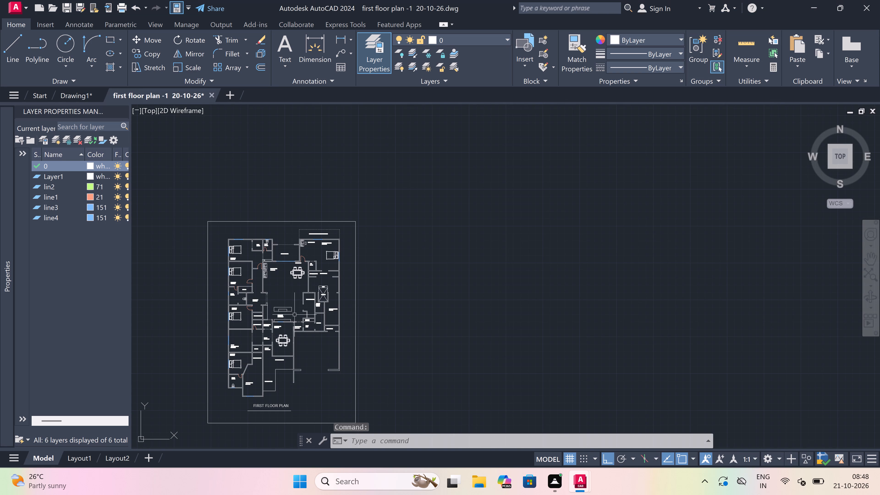
scroll(289, 318, "up", 3)
scroll(289, 316, "down", 2)
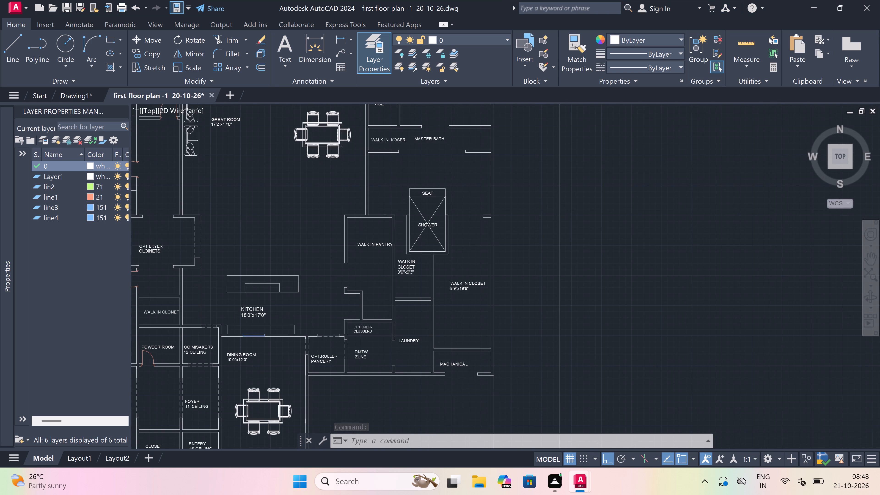
scroll(289, 315, "up", 1)
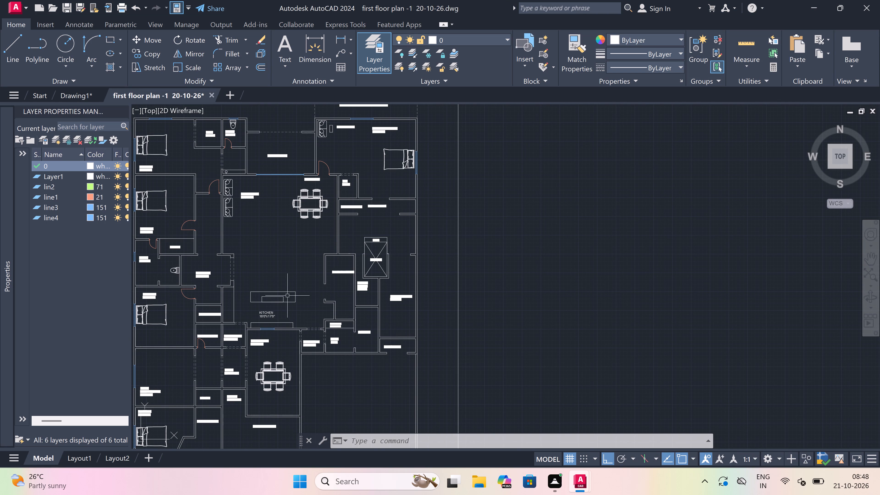
scroll(217, 188, "up", 3)
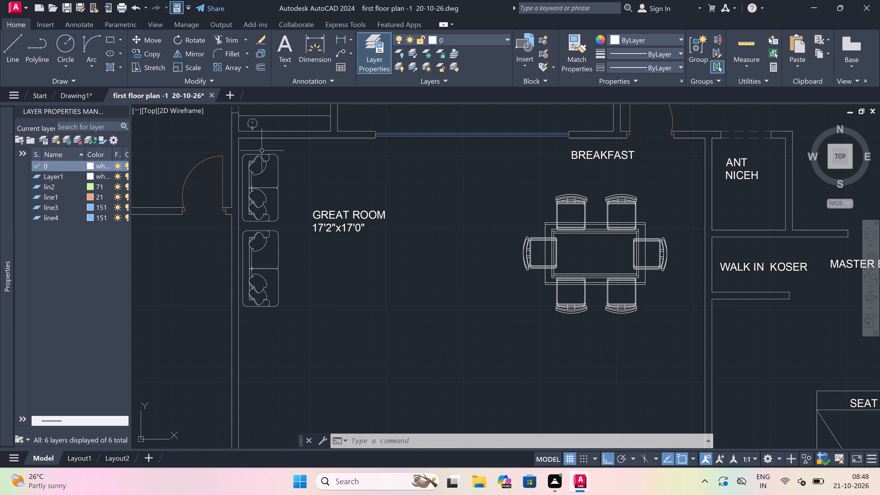
left_click(286, 147)
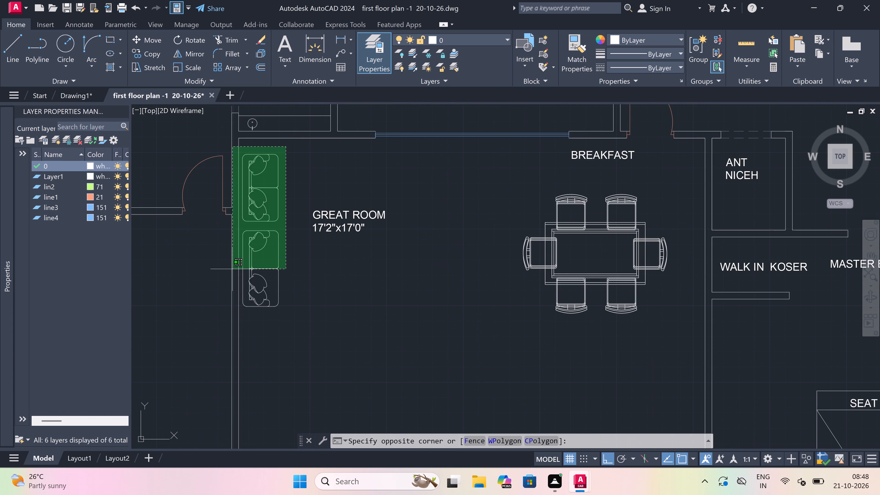
left_click(241, 319)
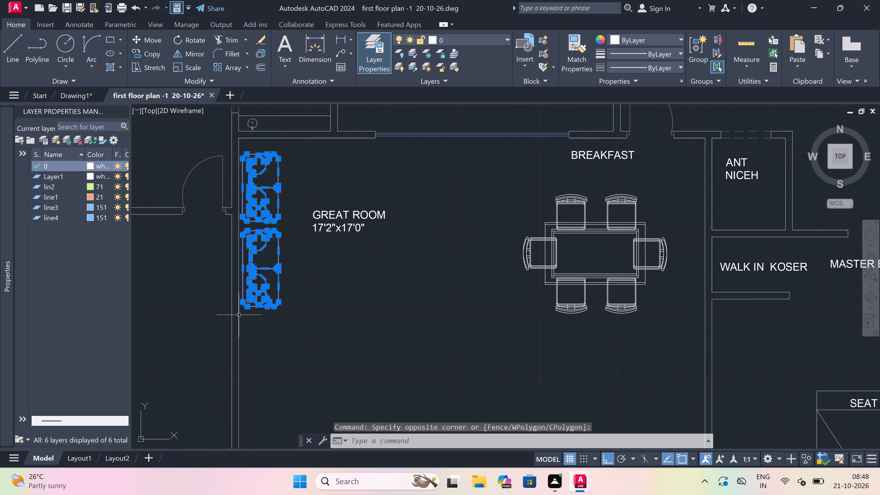
key("ctrl+c")
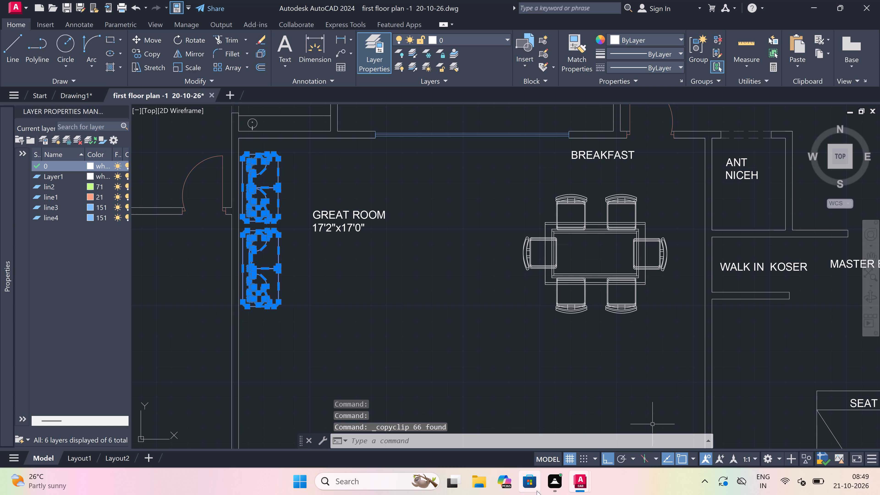
Paste the two sofas into Drawing1, in the empty space outside the plan below the spare dining table.
left_click(534, 406)
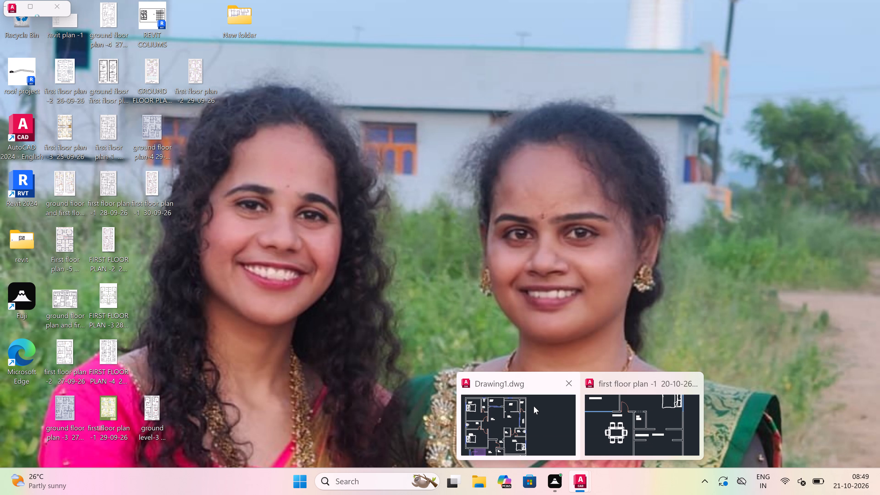
key("ctrl+v")
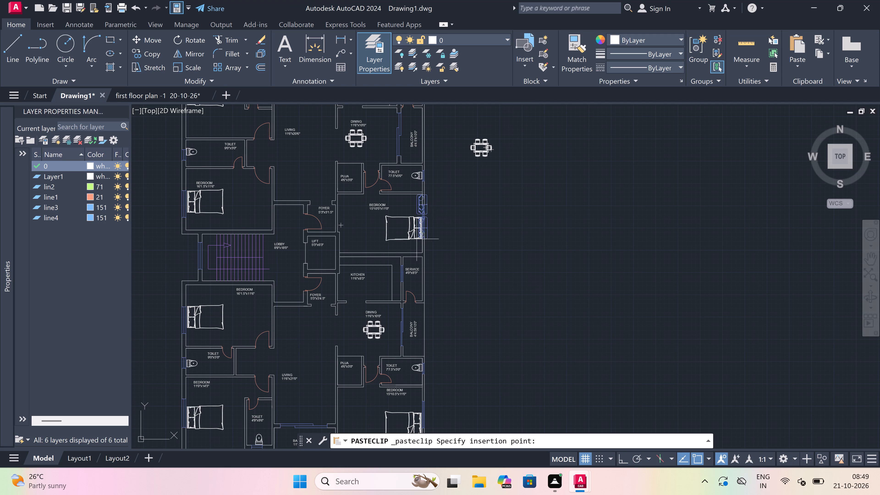
left_click(470, 232)
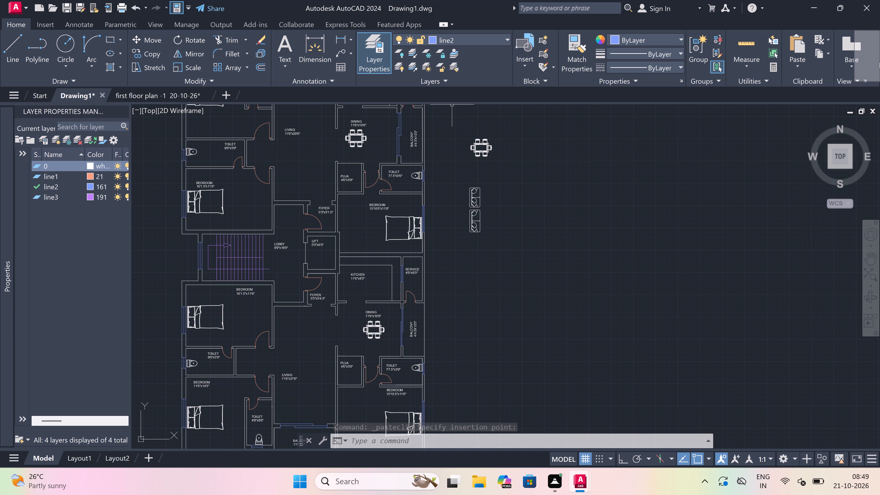
right_click(879, 59)
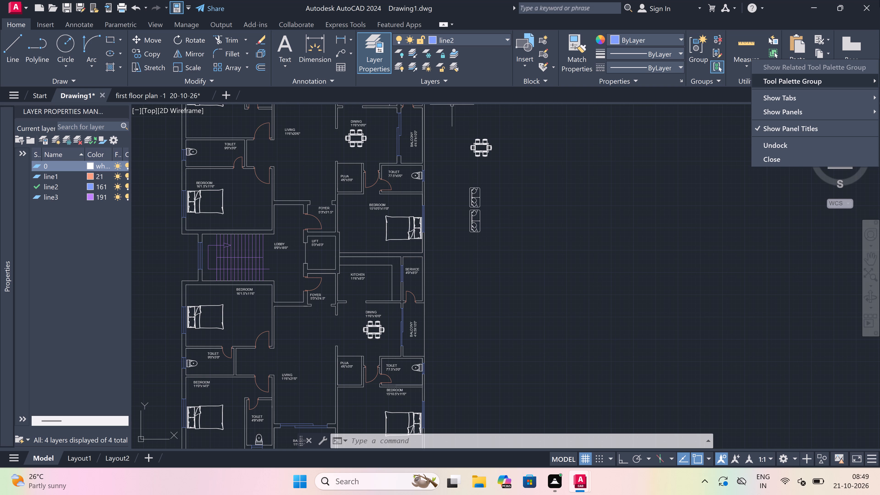
left_click(508, 209)
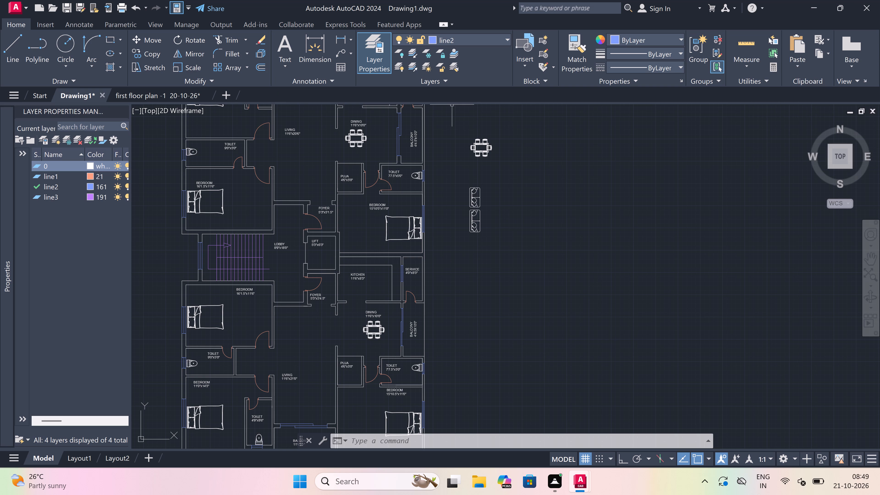
Move the upper flat's LIVING 11'6"x20'6" label slightly down within the living room.
scroll(495, 217, "down", 2)
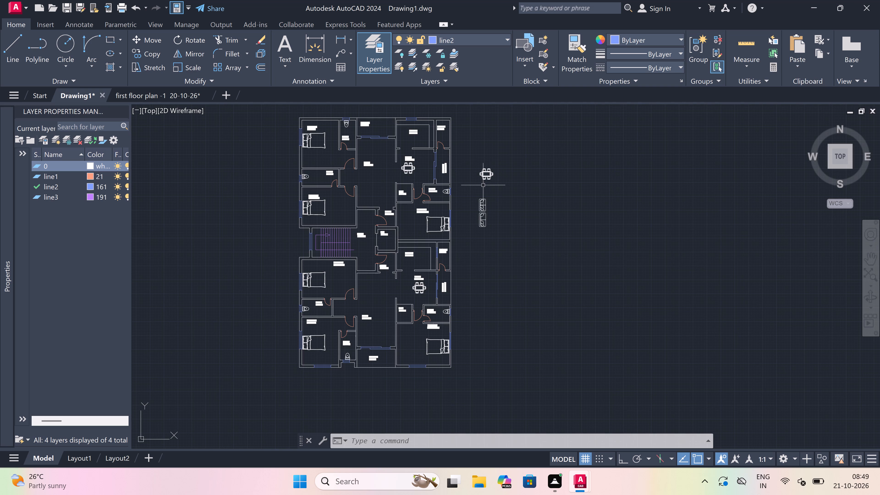
scroll(486, 192, "up", 2)
scroll(497, 200, "down", 1)
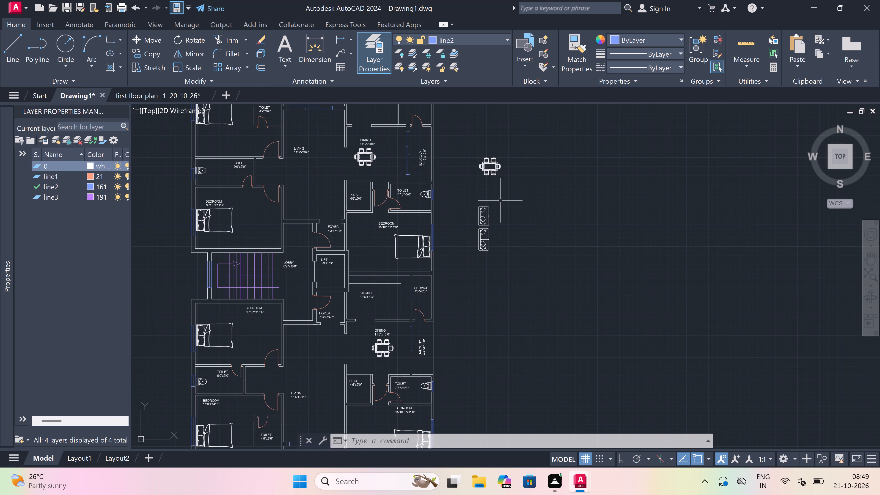
scroll(478, 222, "down", 1)
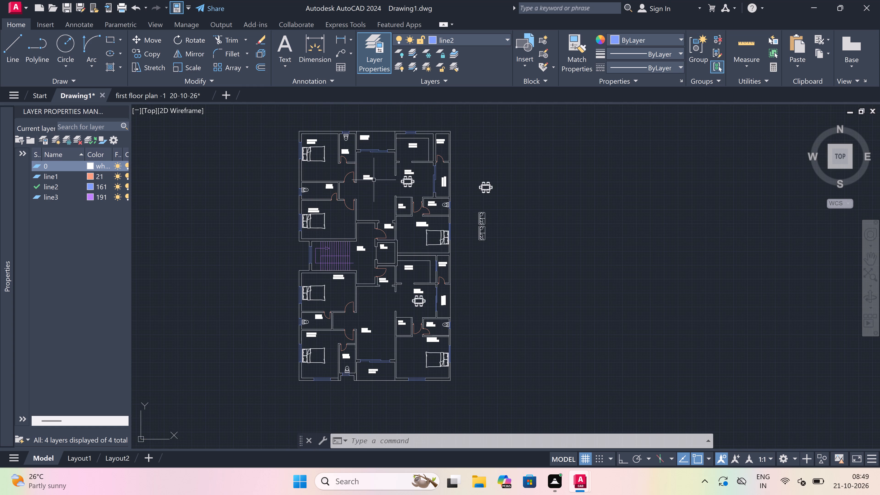
scroll(365, 171, "up", 3)
left_click(368, 195)
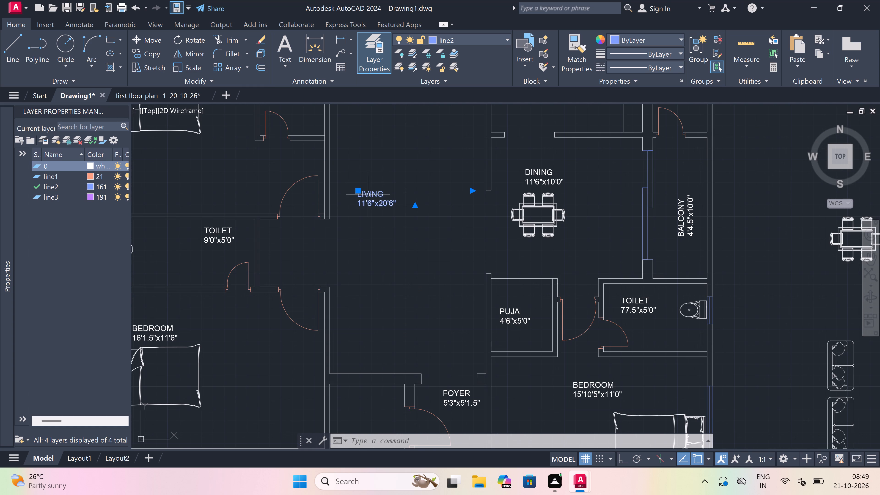
left_click(357, 190)
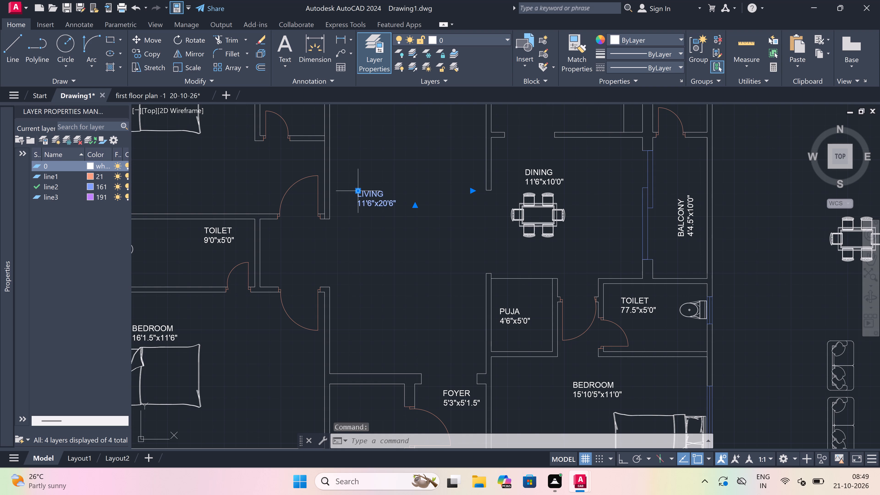
left_click(397, 213)
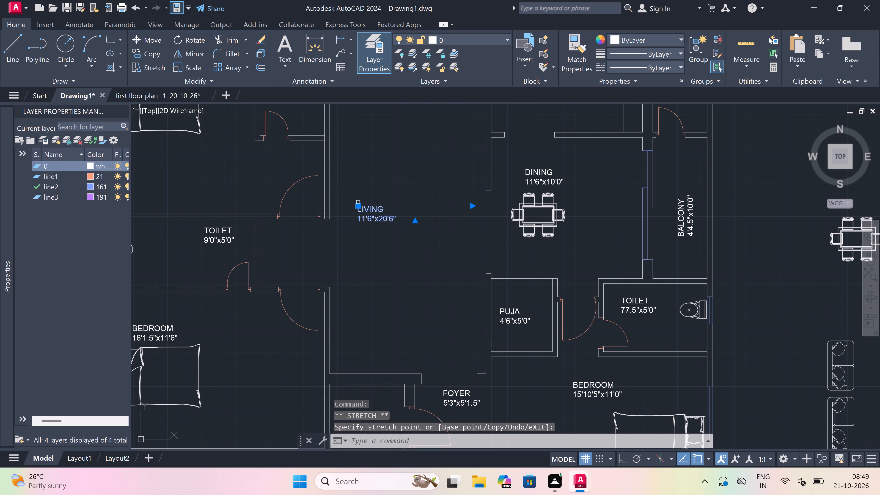
left_click(358, 208)
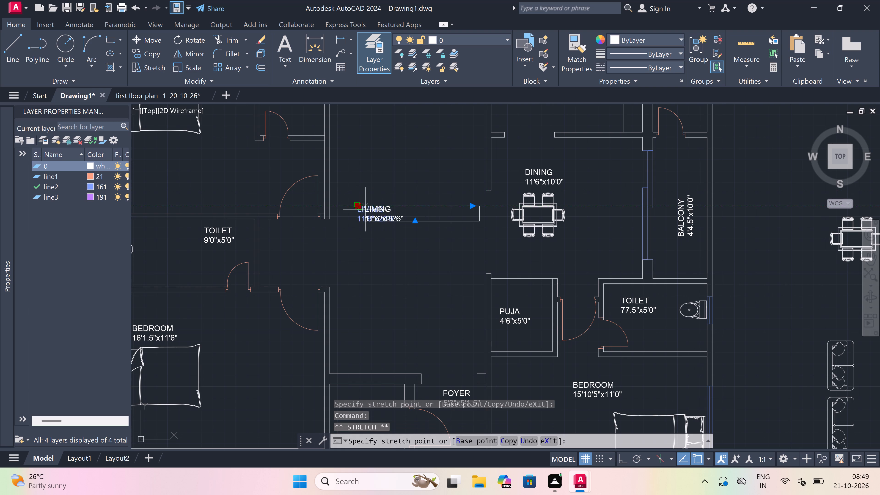
left_click(383, 223)
key("Escape")
Scale the two pasted sofas down freehand from a base point beside the lower sofa.
scroll(368, 229, "down", 2)
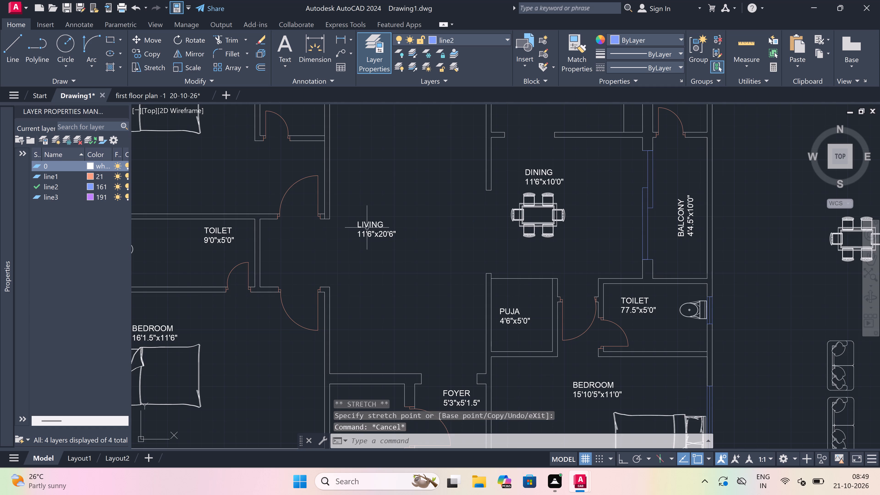
scroll(367, 228, "down", 3)
scroll(417, 253, "up", 4)
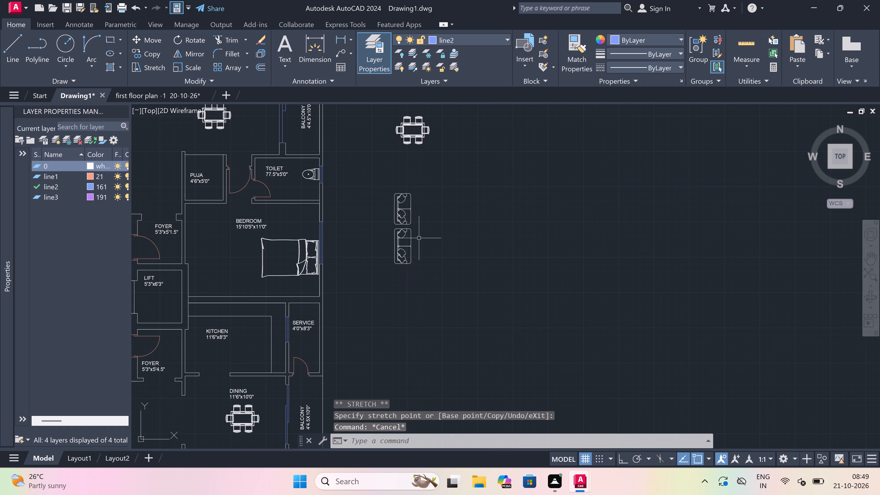
left_click(423, 190)
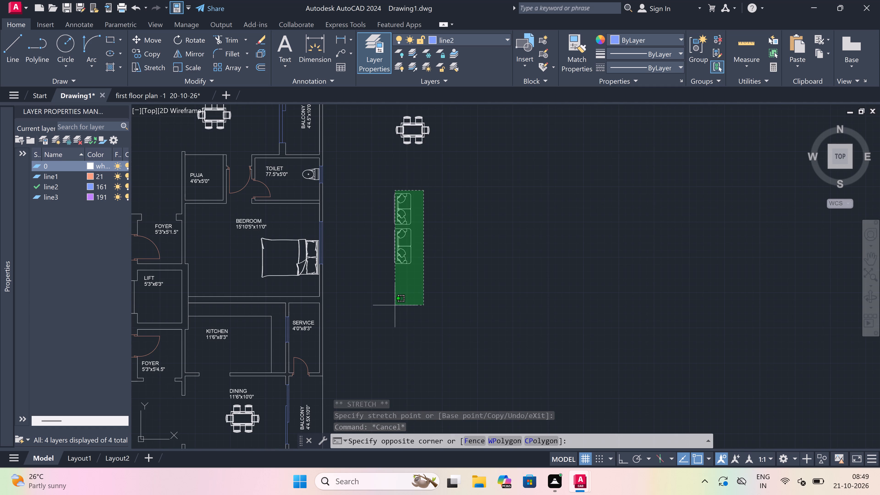
left_click(373, 297)
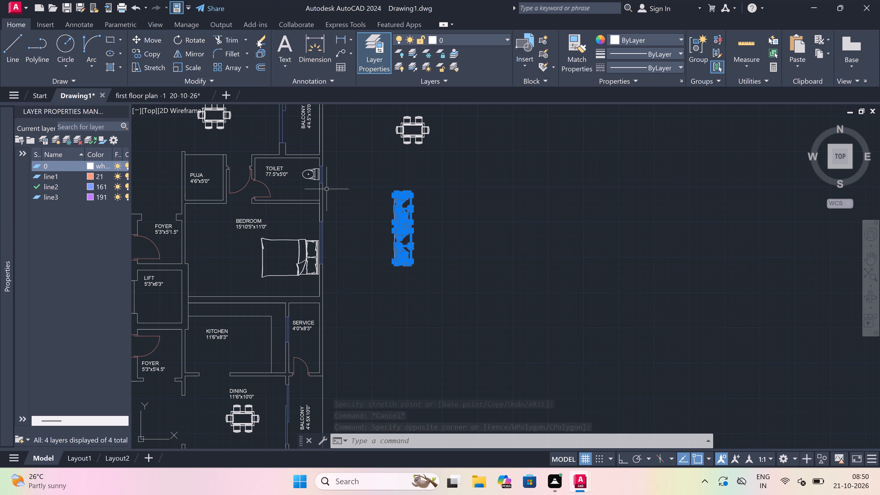
left_click(192, 67)
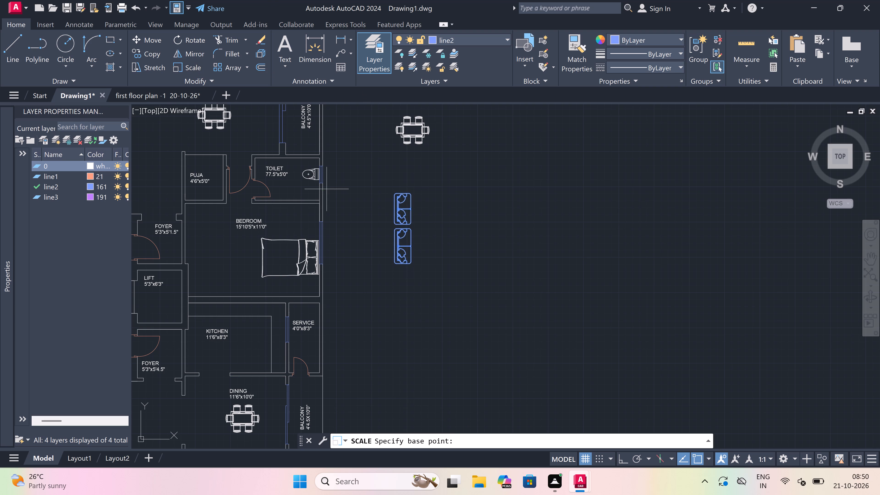
left_click(391, 249)
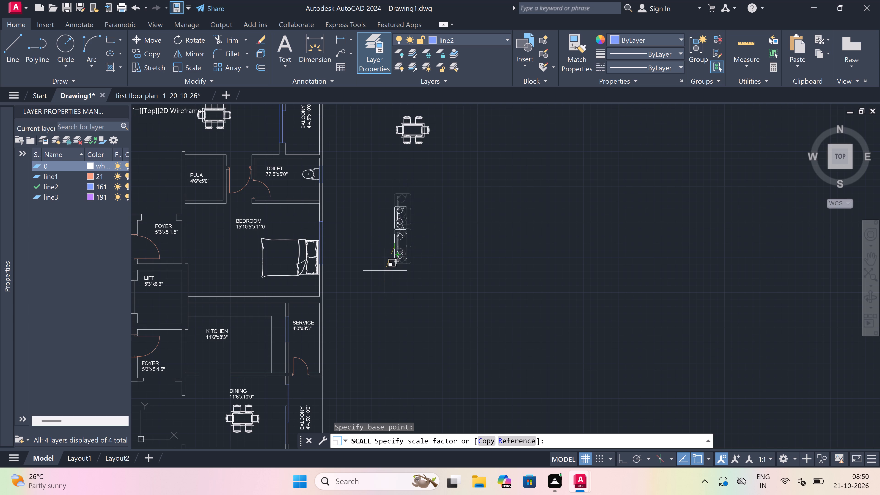
scroll(399, 247, "up", 3)
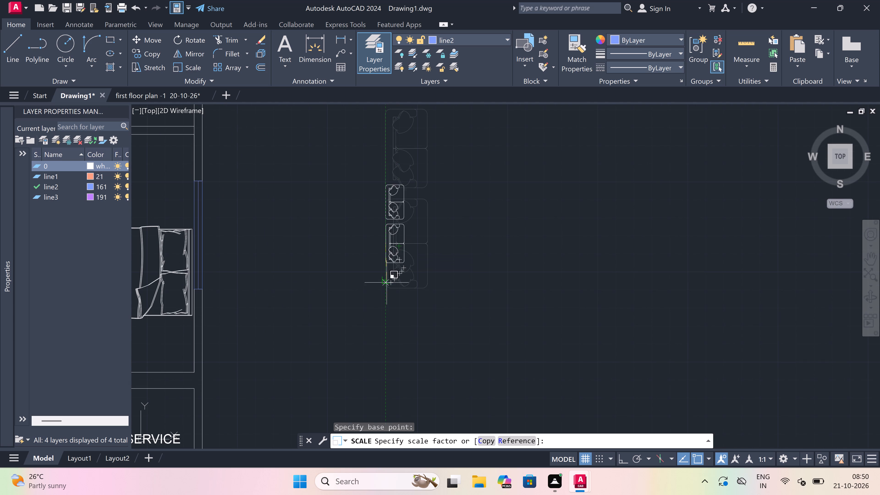
left_click(383, 307)
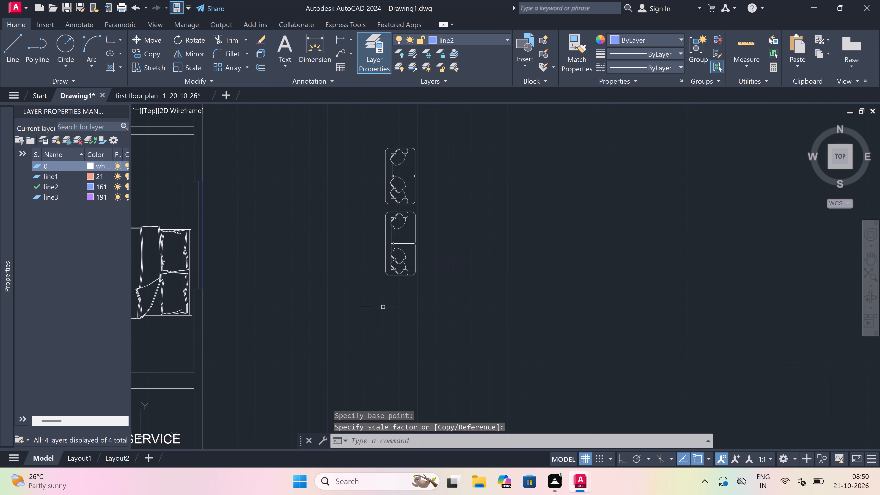
Copy the two scaled sofas from outside the plan into the upper flat's LIVING 11'6"x20'6" room, along its west wall.
scroll(391, 286, "down", 2)
scroll(392, 277, "up", 1)
left_click_drag(448, 173, 448, 178)
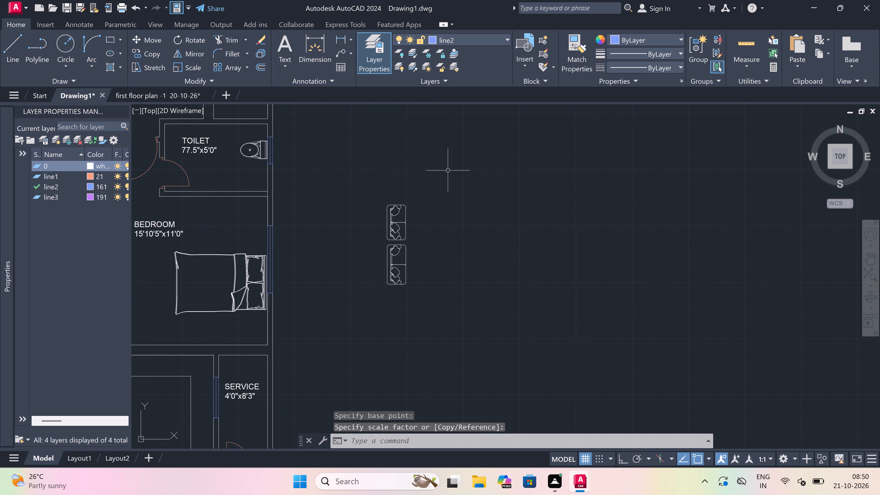
left_click_drag(448, 178, 447, 181)
double_click(359, 309)
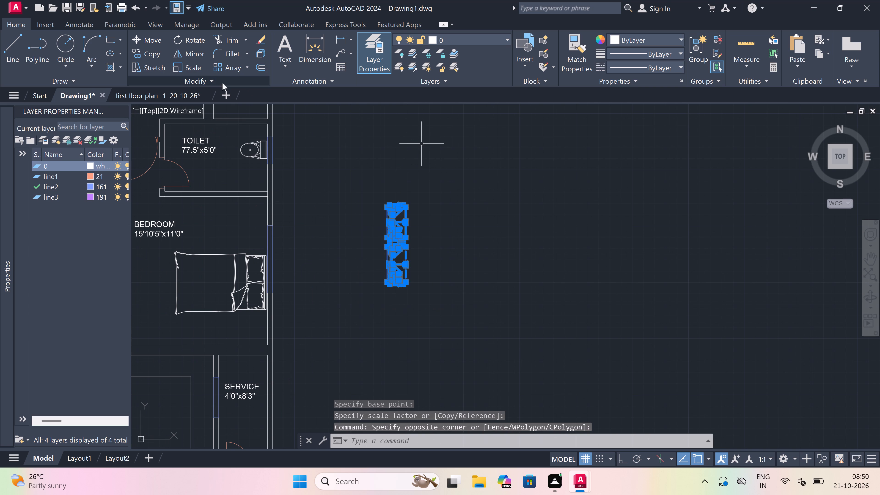
left_click_drag(143, 52, 145, 54)
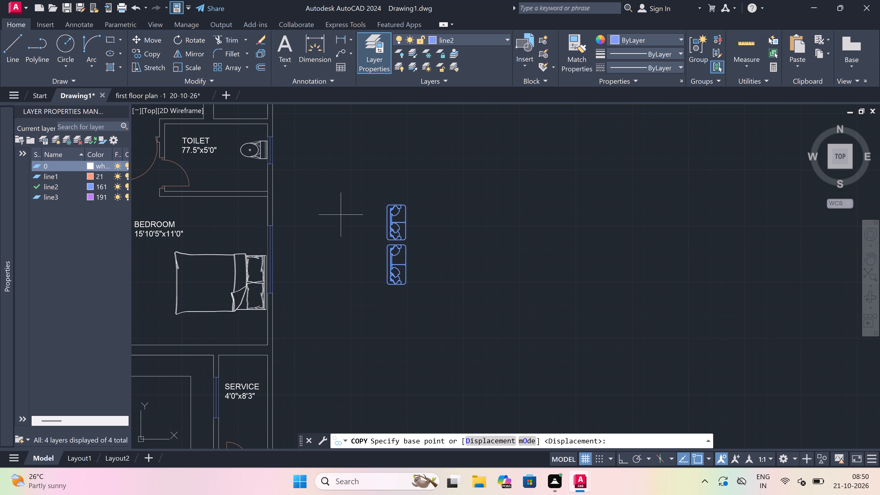
left_click_drag(386, 243, 385, 249)
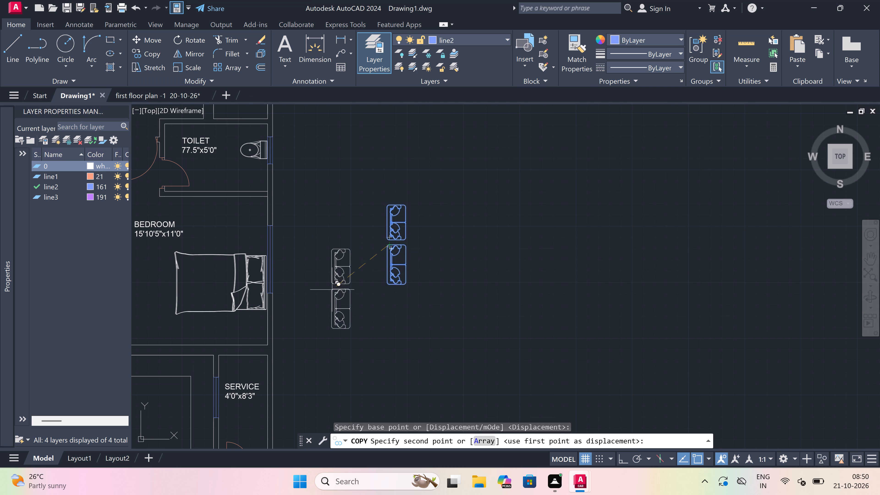
scroll(334, 289, "down", 4)
scroll(250, 247, "up", 1)
scroll(280, 250, "up", 3)
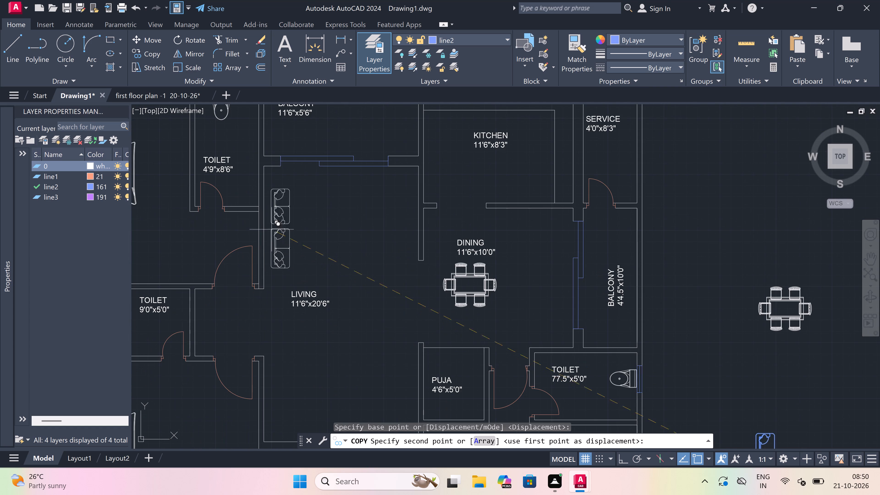
scroll(268, 211, "up", 1)
left_click(268, 224)
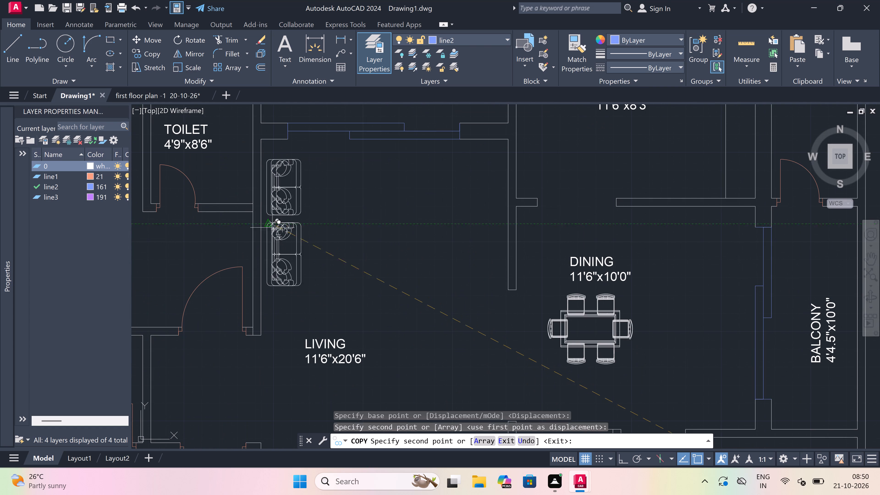
key("Escape")
Scale the two sofas in the upper living room up slightly freehand from a base point on the lower sofa.
scroll(303, 183, "up", 1)
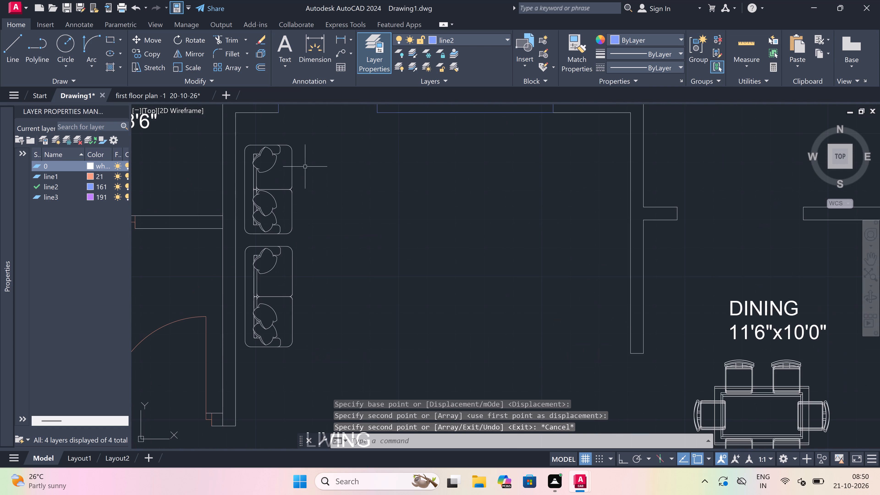
left_click(308, 135)
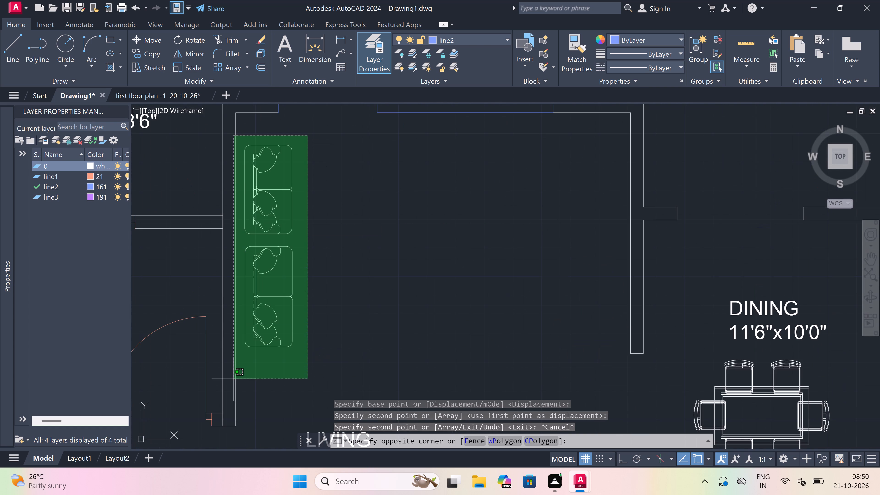
left_click(243, 357)
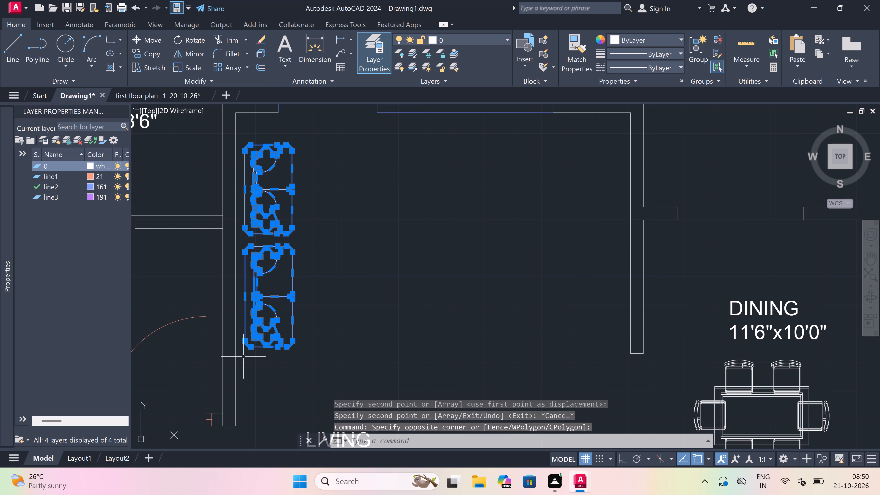
left_click(188, 69)
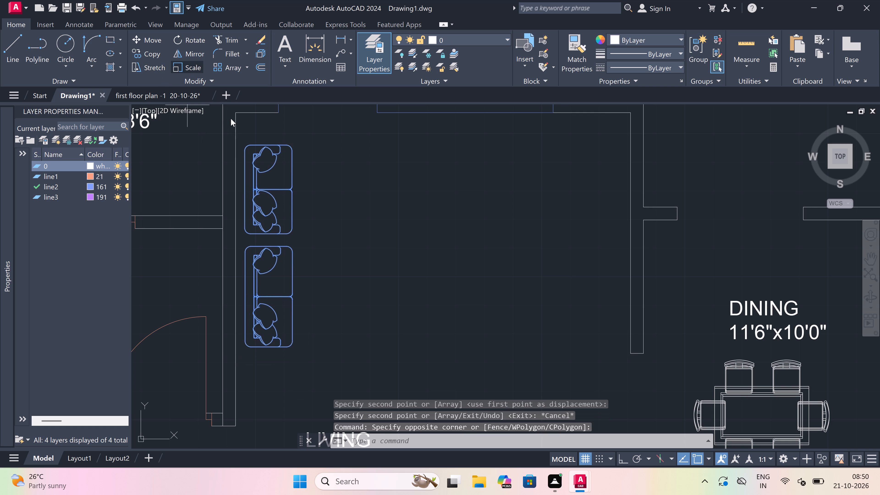
left_click(252, 261)
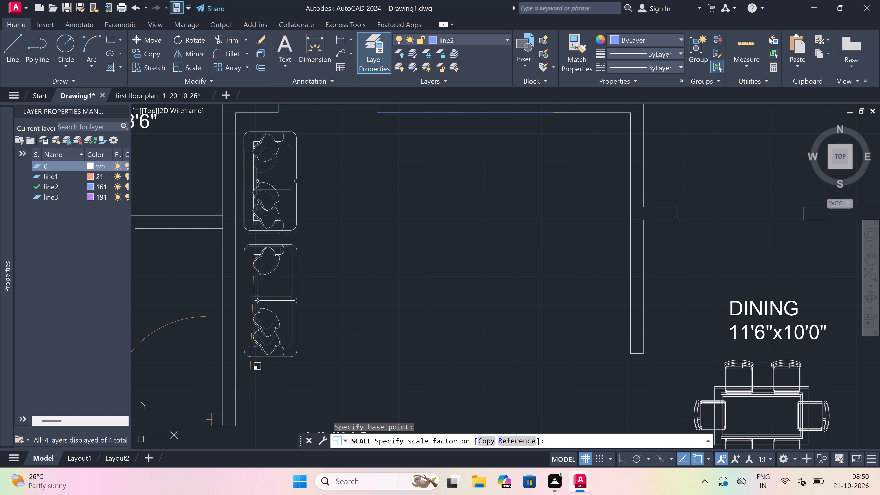
left_click(250, 374)
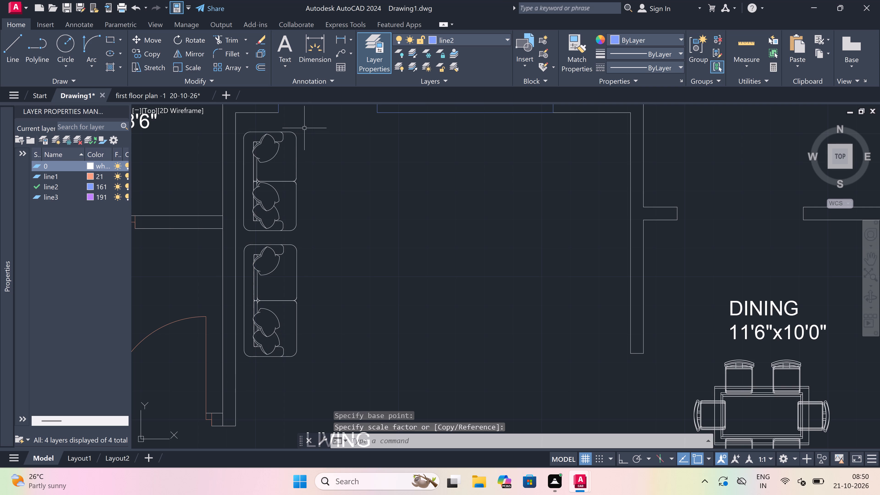
Copy the two enlarged sofas from the upper living room into the middle of the lower flat's LIVING 11'6"x21'0" room.
left_click_drag(304, 127, 297, 143)
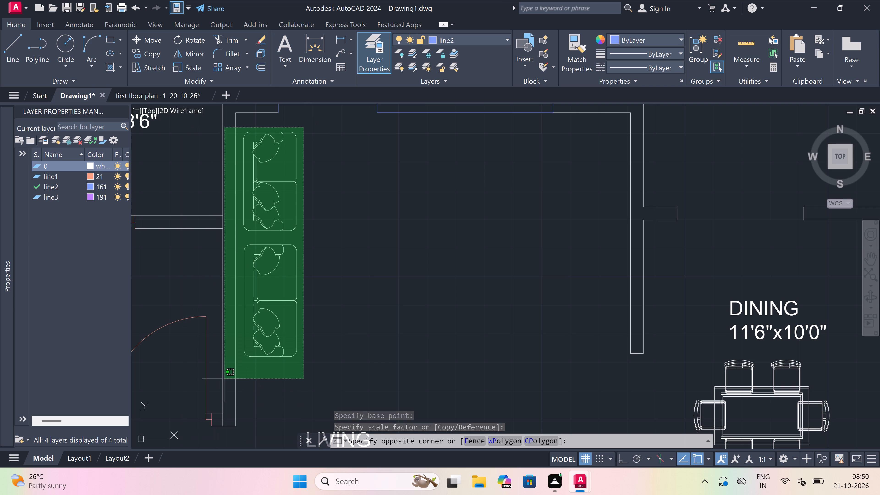
left_click(239, 378)
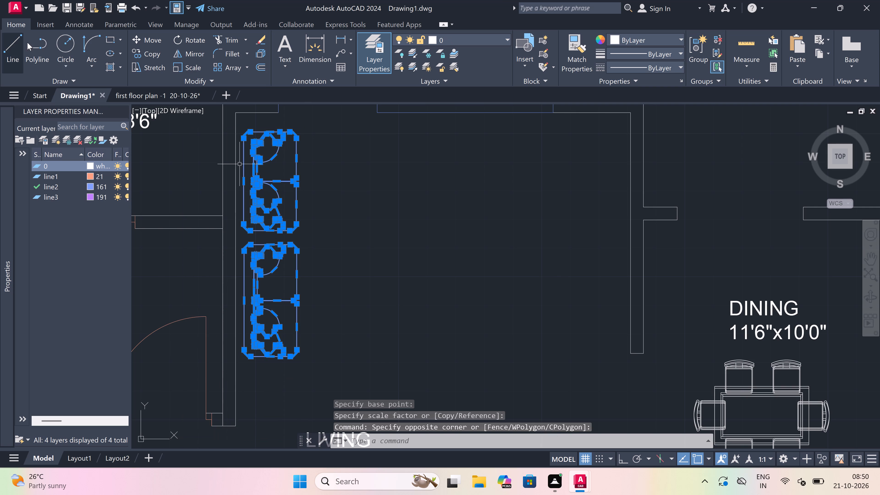
left_click(153, 52)
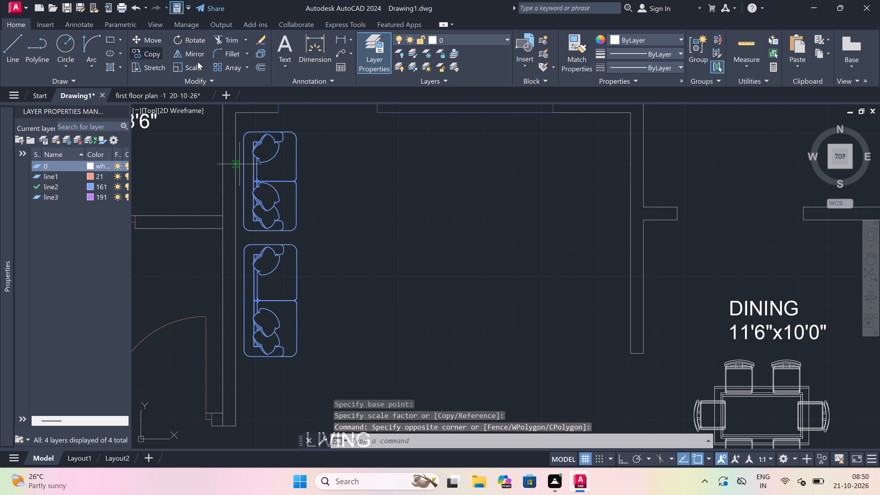
left_click(275, 257)
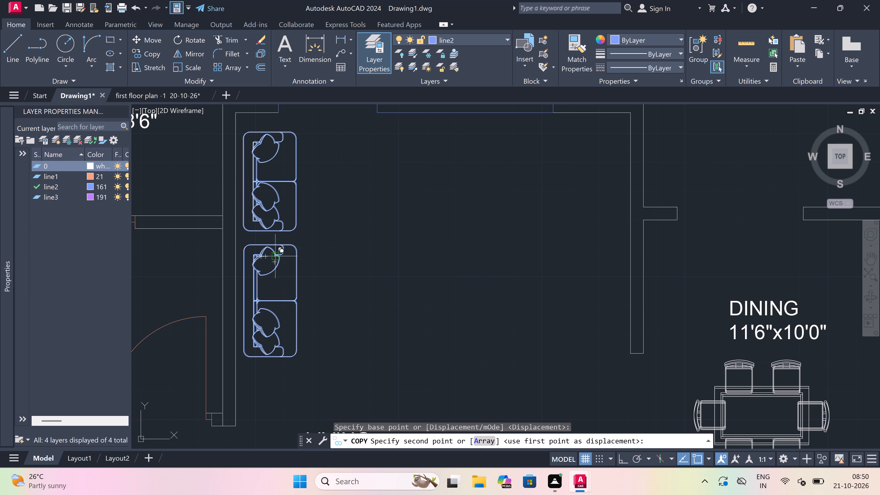
scroll(311, 241, "down", 5)
scroll(325, 310, "down", 1)
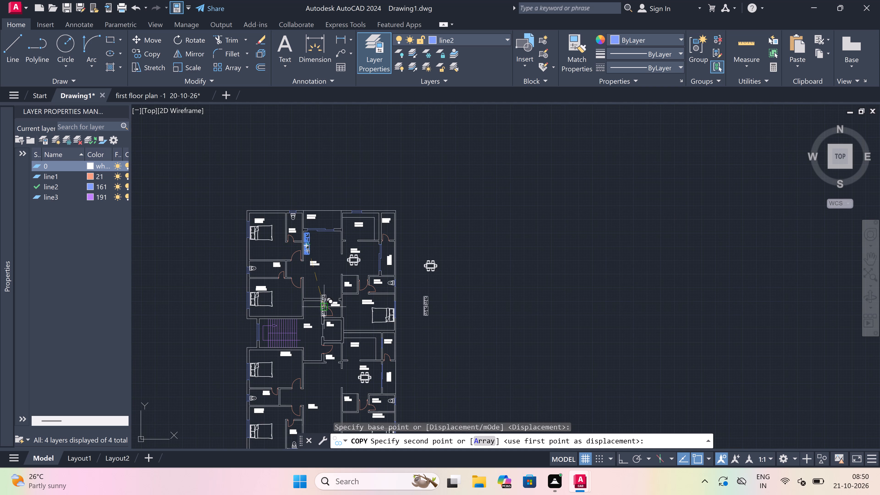
scroll(325, 310, "down", 1)
scroll(322, 354, "up", 5)
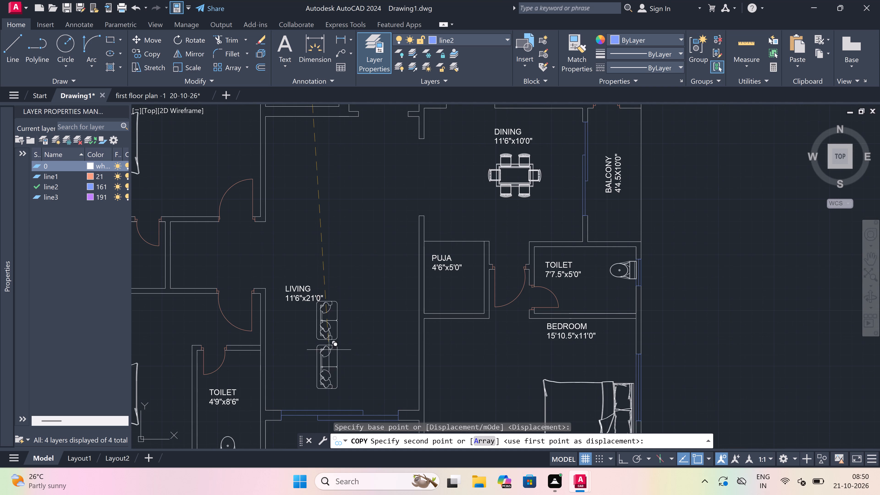
scroll(343, 335, "down", 1)
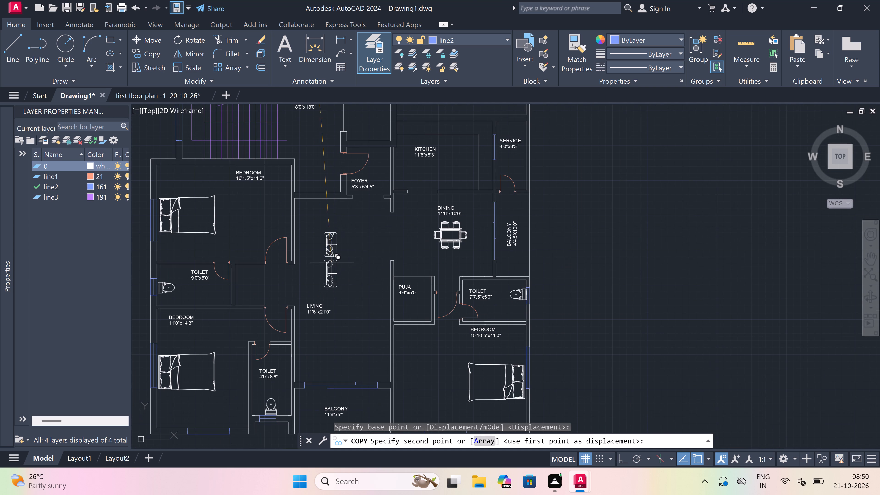
scroll(326, 264, "up", 2)
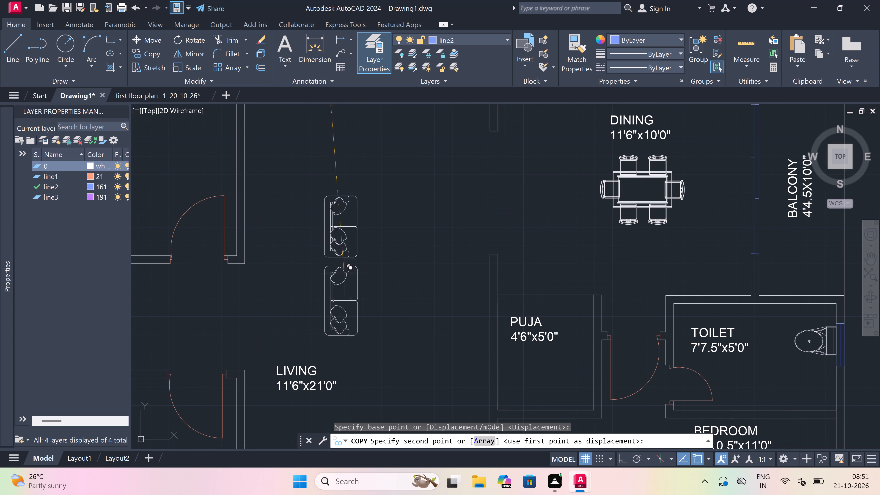
left_click(371, 285)
key("Escape")
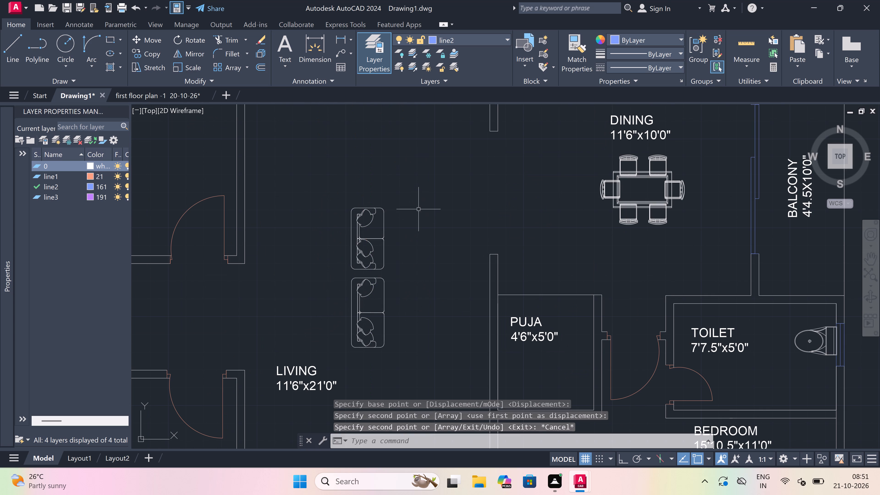
Rotate the two sofas in the lower living room by 180° with ortho on, about a point on the lower sofa.
left_click_drag(418, 204, 416, 206)
left_click(304, 354)
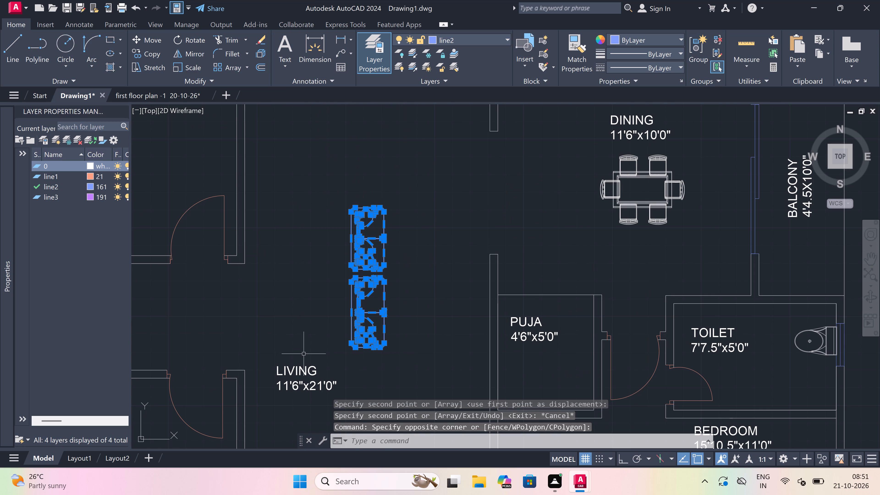
left_click(203, 35)
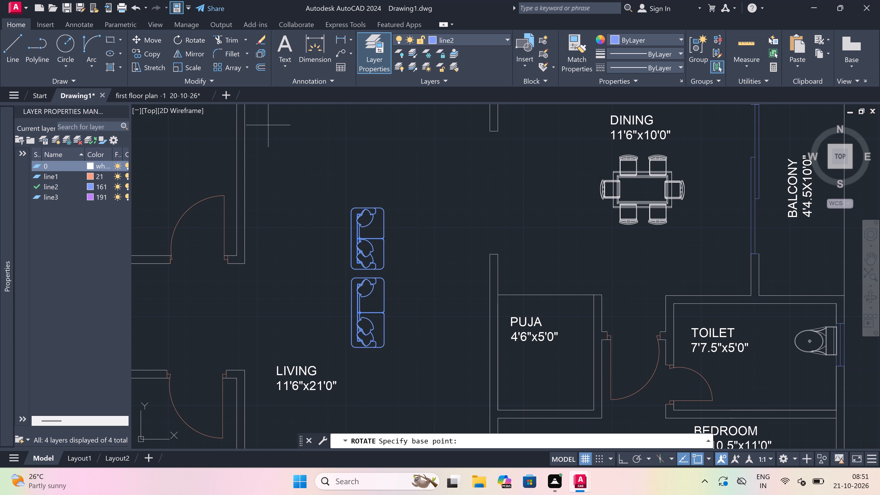
left_click(371, 327)
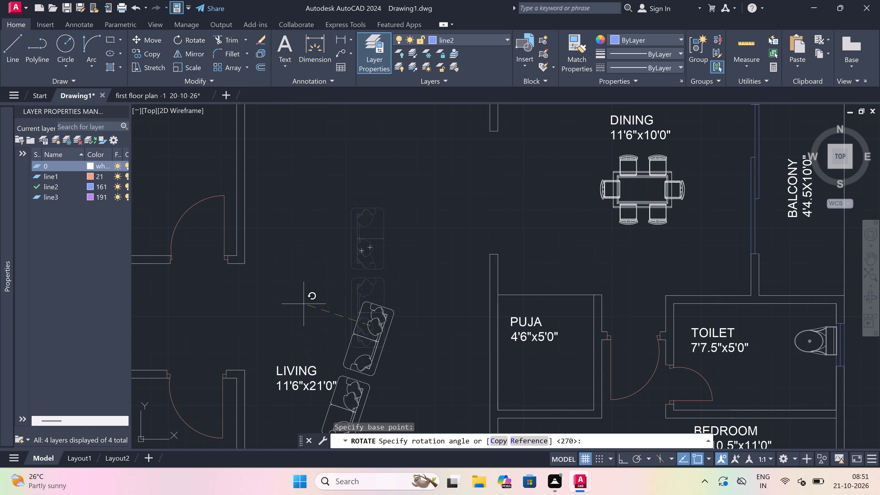
key("F8")
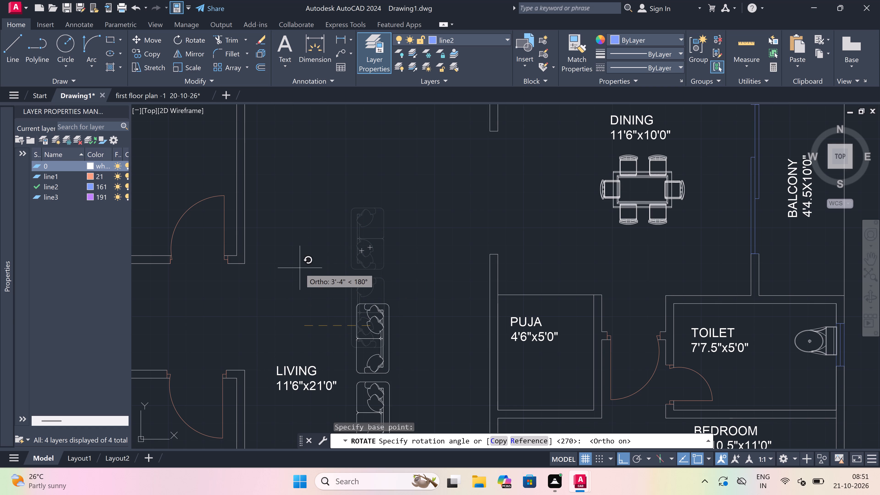
scroll(295, 275, "down", 2)
scroll(295, 297, "up", 1)
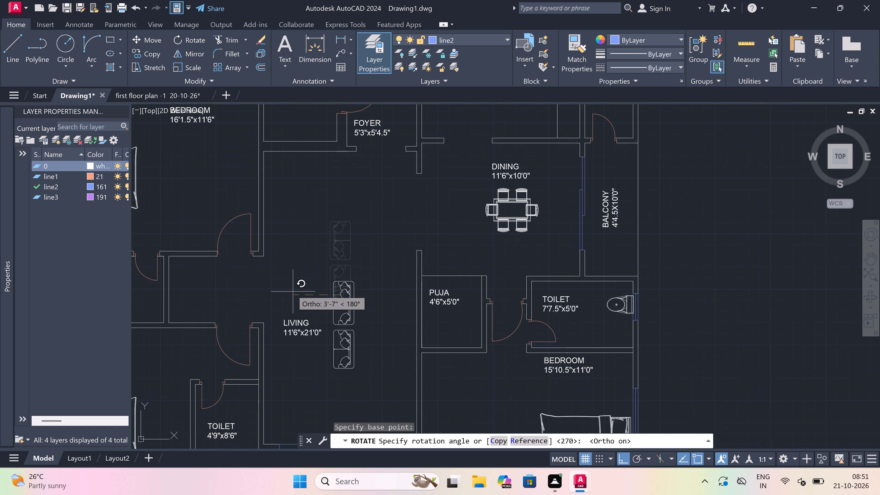
left_click(289, 283)
Move the two sofas in the lower flat's LIVING 11'6"x21'0" room southeast against its east wall, beside PUJA, with ortho off.
left_click_drag(369, 269, 360, 287)
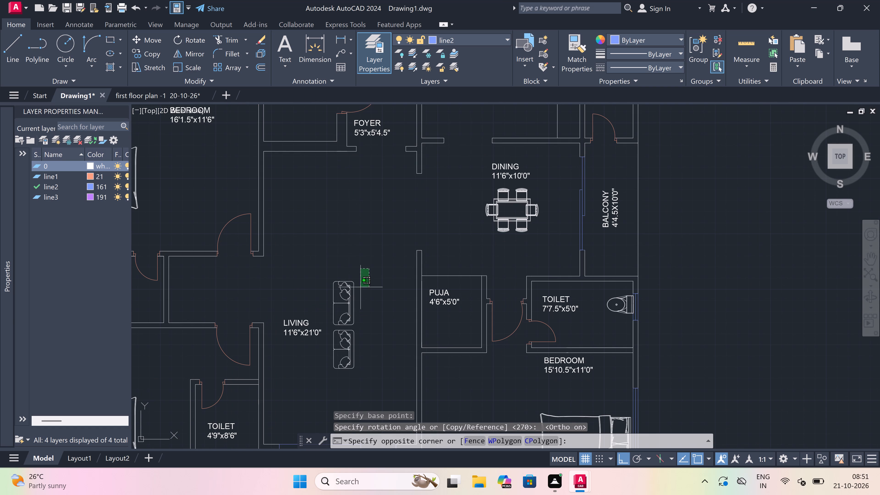
scroll(308, 398, "up", 3)
scroll(391, 377, "down", 2)
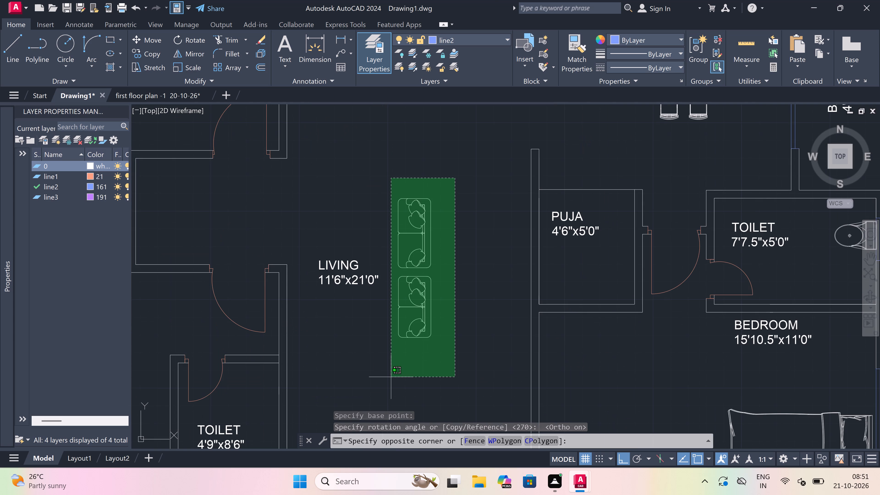
left_click(392, 377)
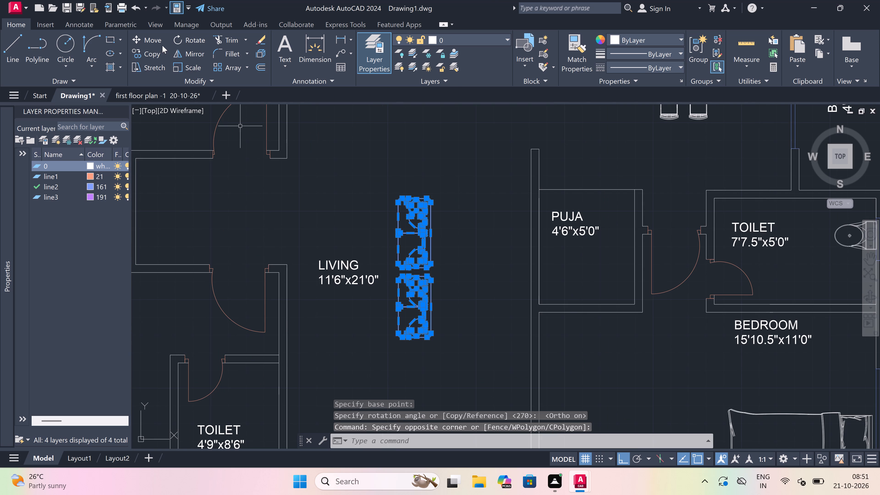
left_click(151, 40)
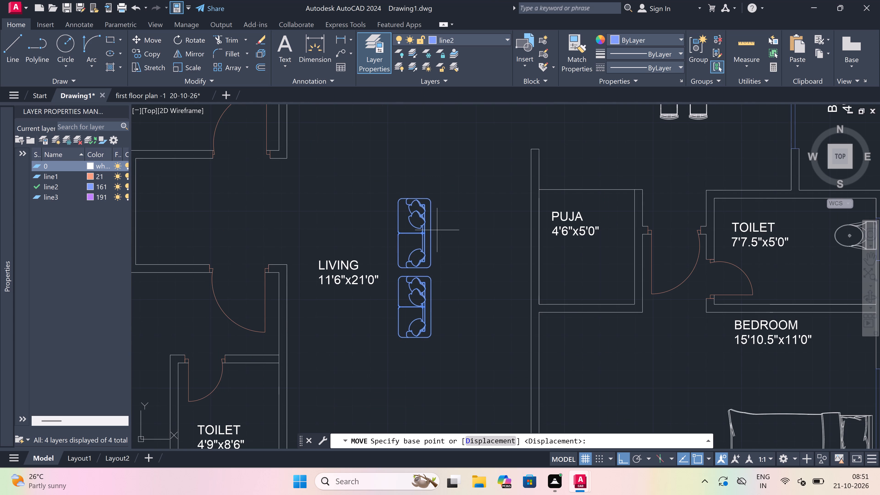
left_click(432, 249)
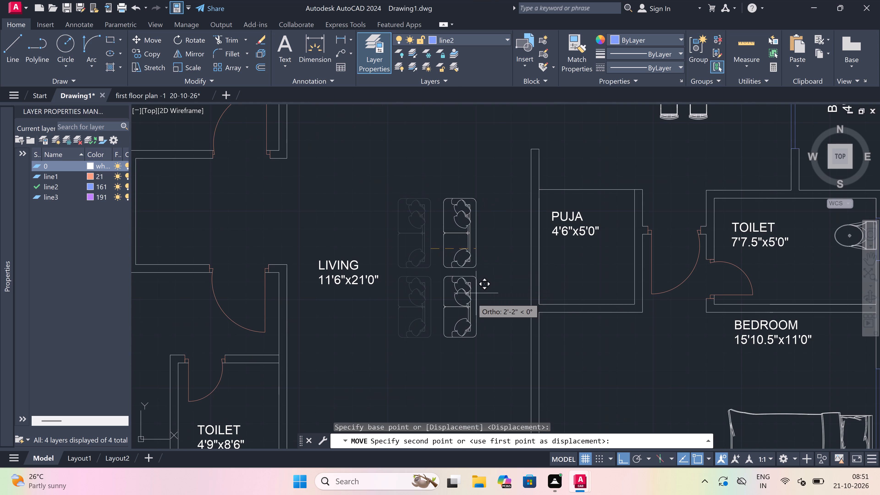
key("F8")
scroll(467, 304, "down", 3)
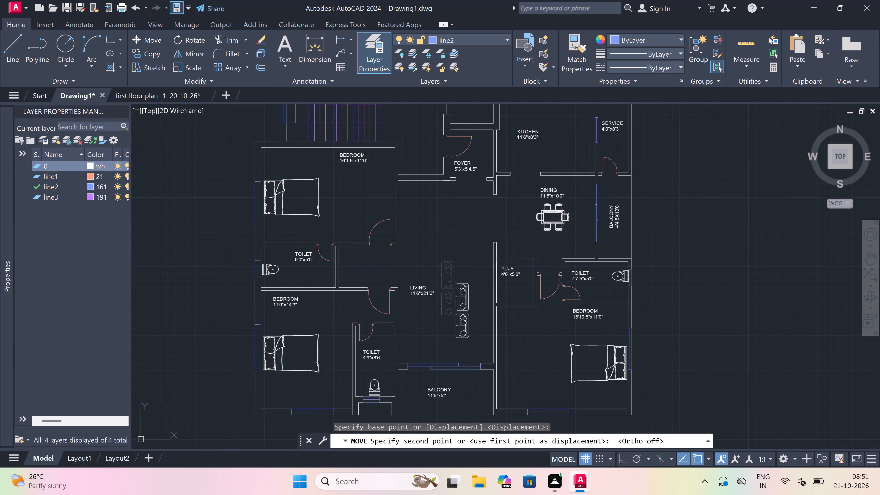
scroll(492, 305, "up", 1)
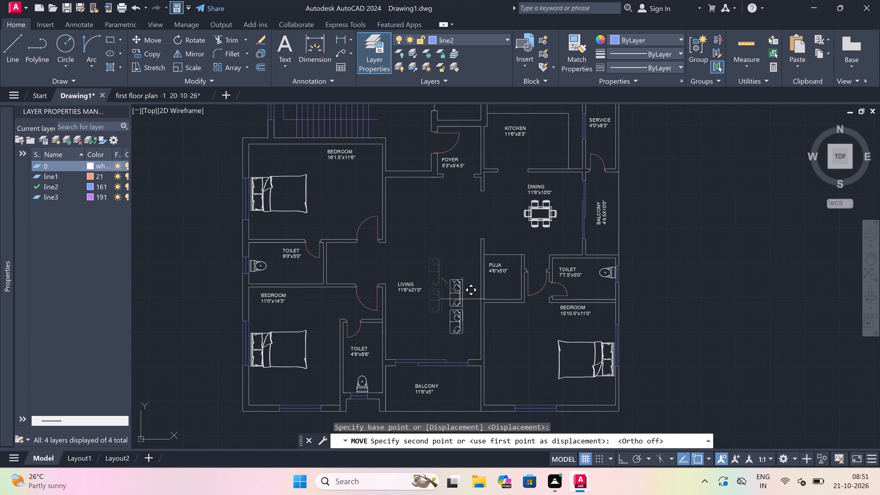
scroll(481, 308, "up", 4)
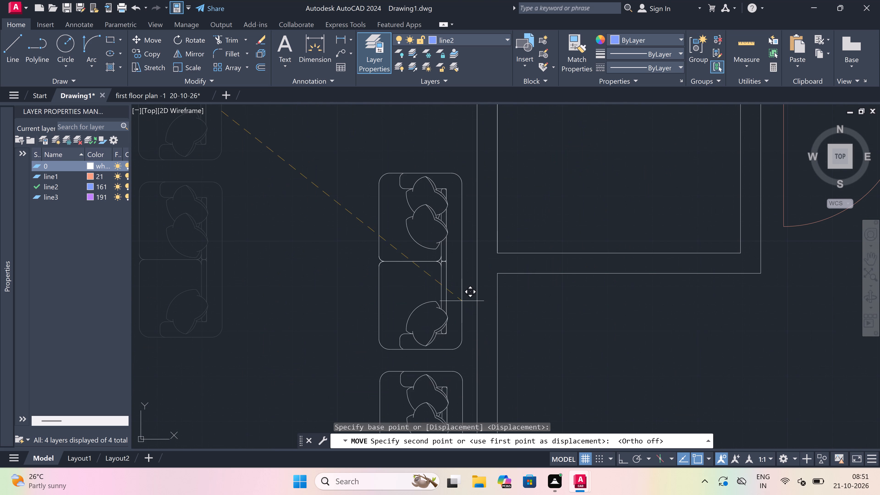
scroll(481, 296, "up", 2)
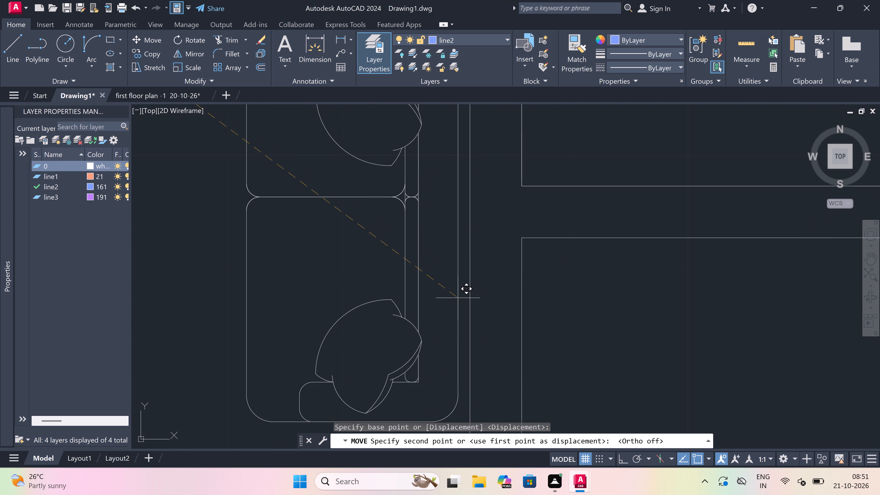
left_click(447, 294)
Delete the spare dining set and the spare pair of sofas lying outside the plan, east of the upper flat.
scroll(414, 234, "down", 6)
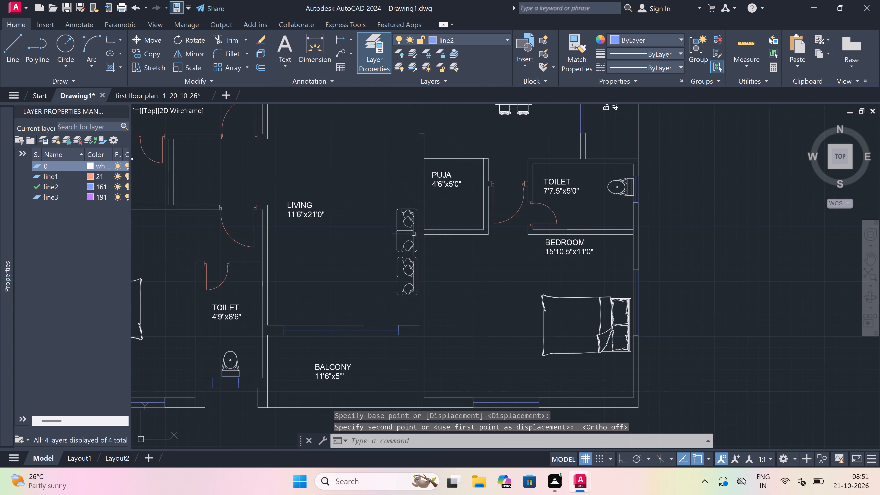
scroll(374, 272, "down", 2)
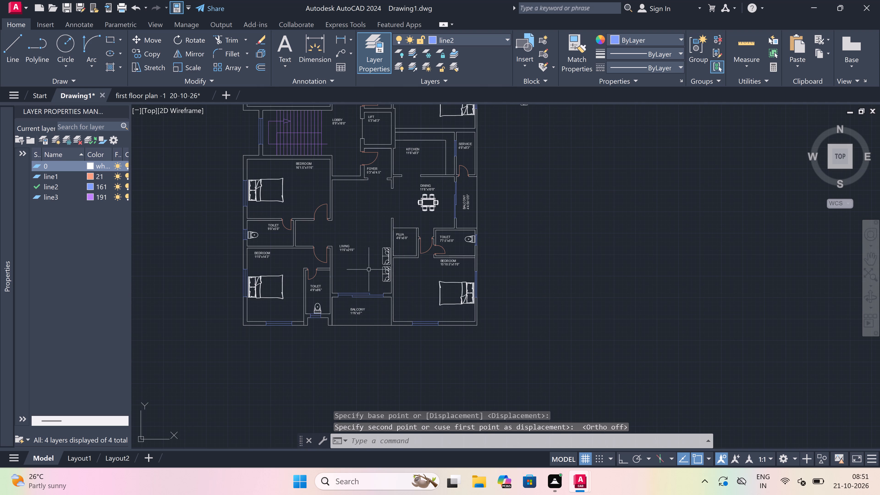
scroll(310, 233, "up", 2)
scroll(317, 263, "down", 4)
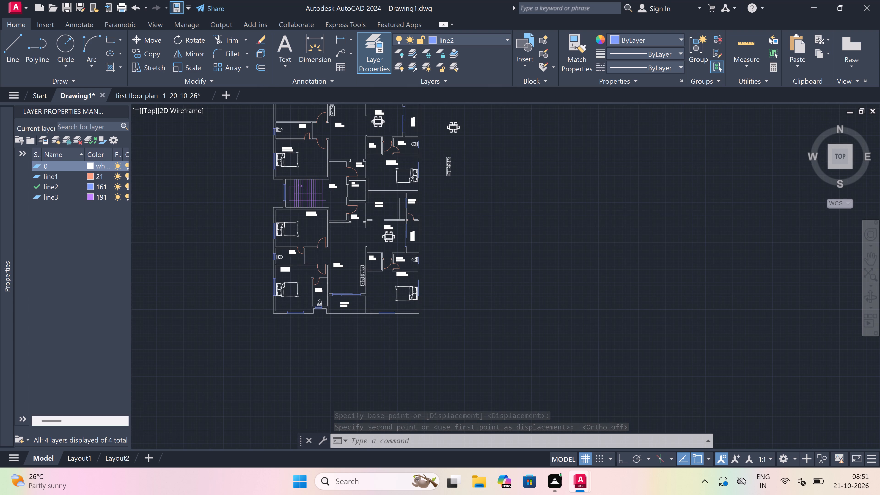
scroll(390, 196, "up", 2)
scroll(400, 187, "down", 3)
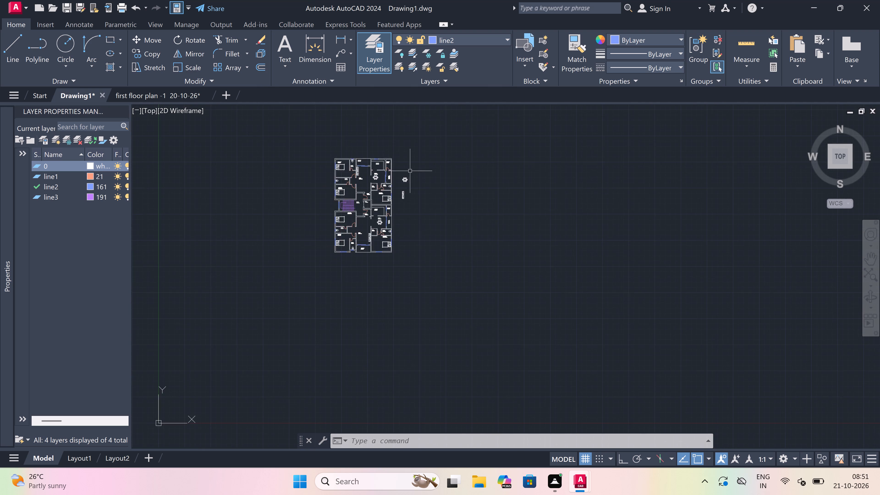
scroll(410, 171, "up", 1)
left_click_drag(421, 169, 421, 171)
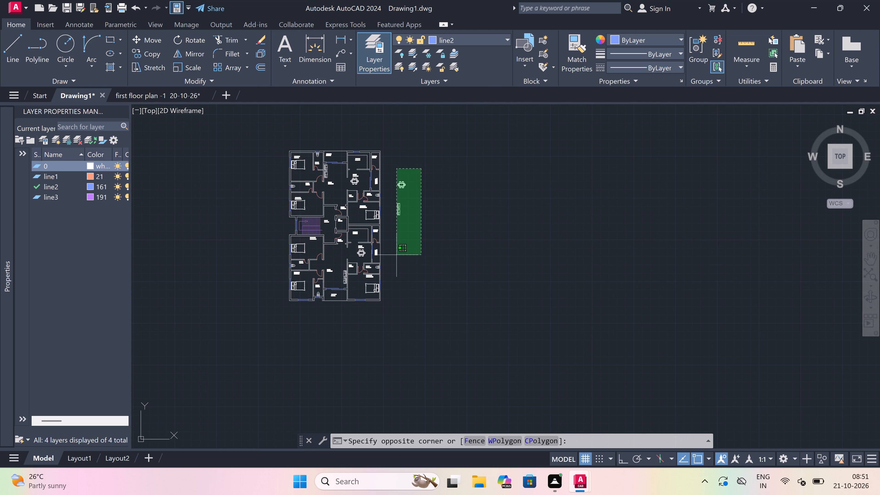
left_click(386, 259)
key("Delete")
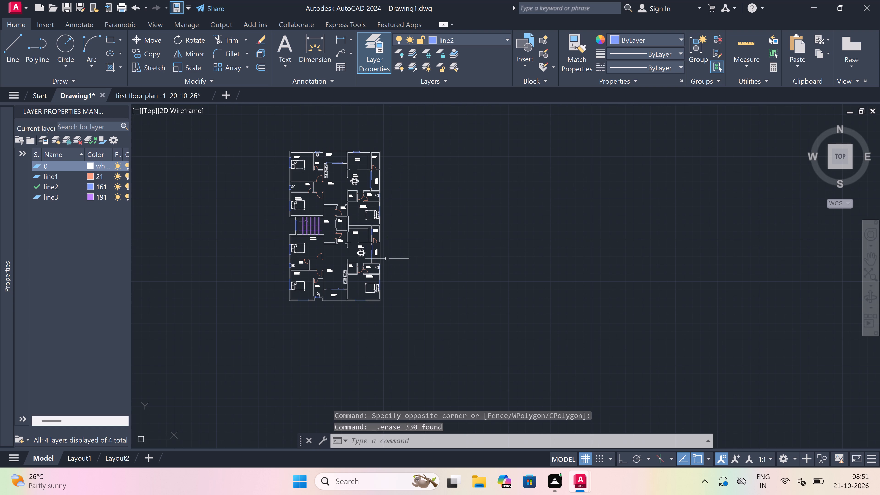
Add multiline text below the plan's south wall reading "FIRST FLOOR PLAN -1 21-10-26".
type("mt")
key("space")
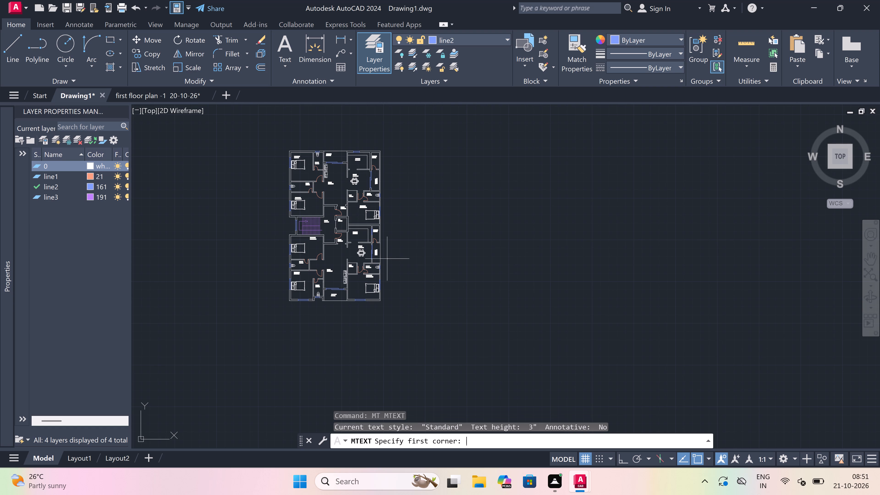
scroll(354, 327, "up", 2)
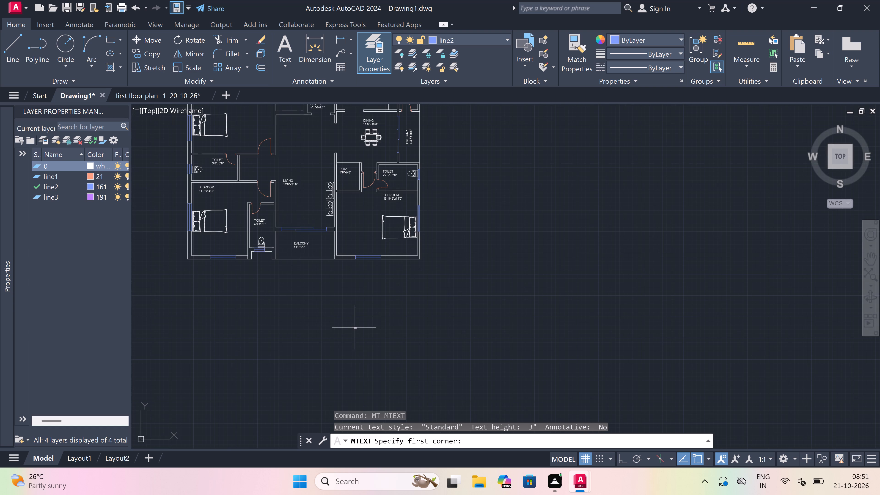
left_click_drag(203, 279, 210, 280)
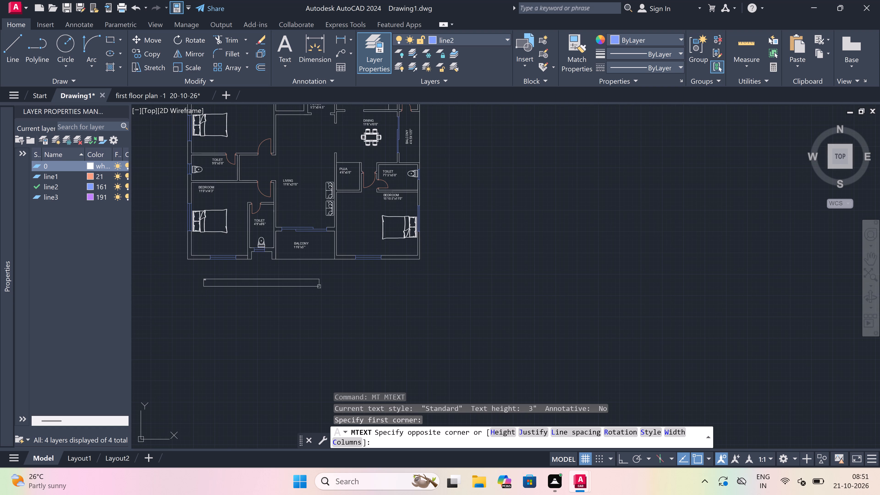
double_click(470, 300)
scroll(140, 305, "down", 1)
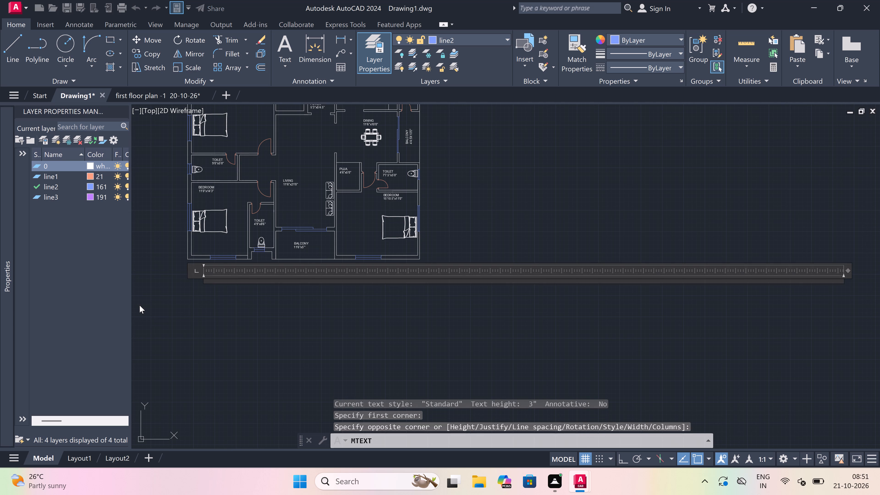
scroll(154, 301, "up", 4)
scroll(210, 301, "down", 1)
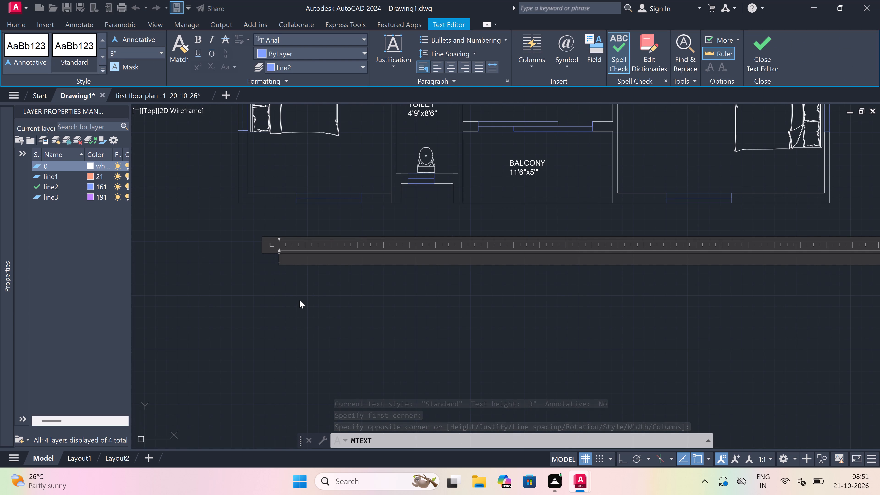
type("FIRST FLOOR PLAN -")
type("1 21-10-26")
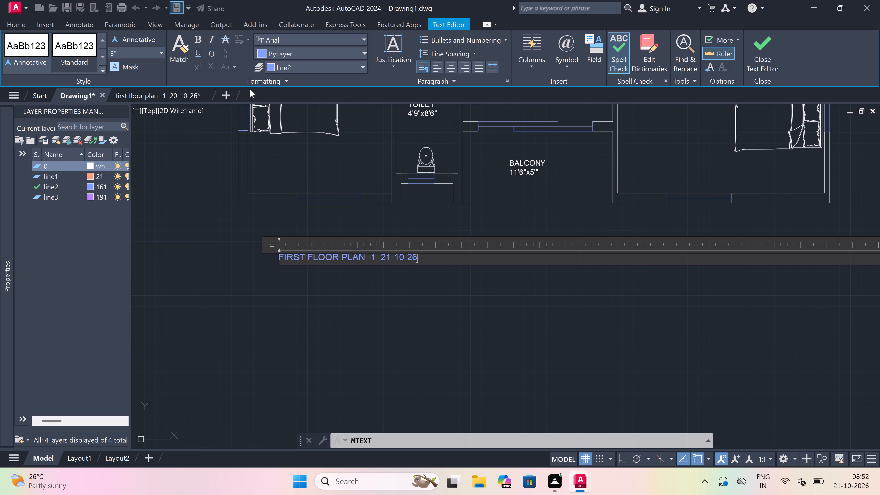
Set the layer of the new title text to 0.
left_click(329, 65)
left_click(321, 93)
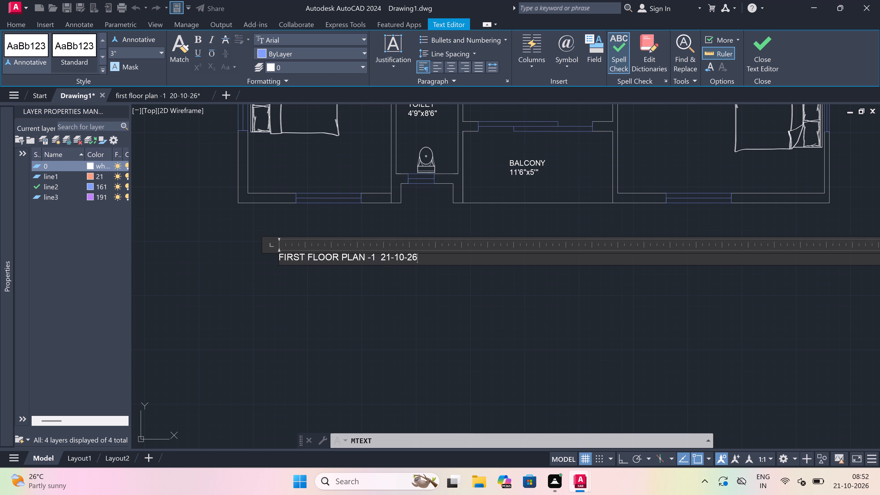
Shorten the title text to "FIRST FLOOR PLAN" by removing the number and date, and finish editing it.
key("BackSpace")
key("BackSpace")
key("BackSpace")
key("BackSpace")
key("BackSpace")
key("BackSpace")
key("BackSpace")
key("BackSpace")
key("BackSpace")
key("BackSpace")
key("BackSpace")
key("BackSpace")
key("BackSpace")
left_click_drag(343, 427, 343, 427)
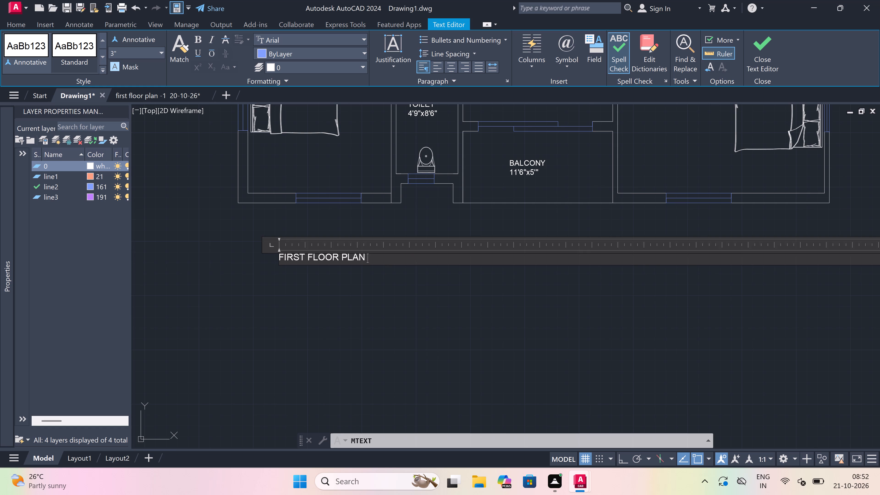
left_click_drag(343, 427, 342, 425)
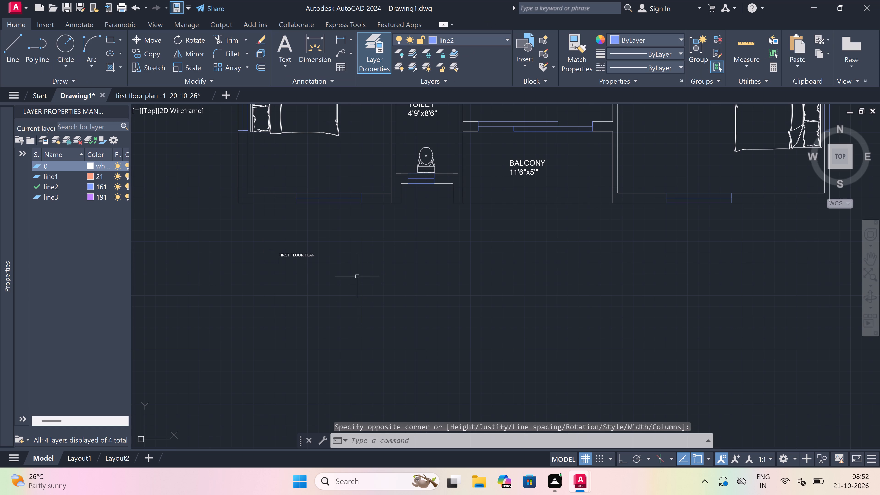
Set the text height of the FIRST FLOOR PLAN title to 1.5'.
left_click(348, 246)
left_click(203, 333)
right_click(181, 266)
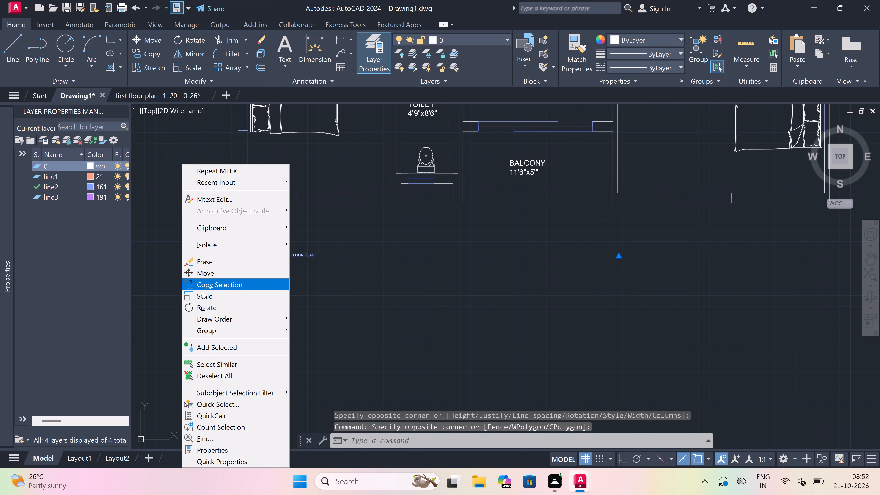
left_click(232, 449)
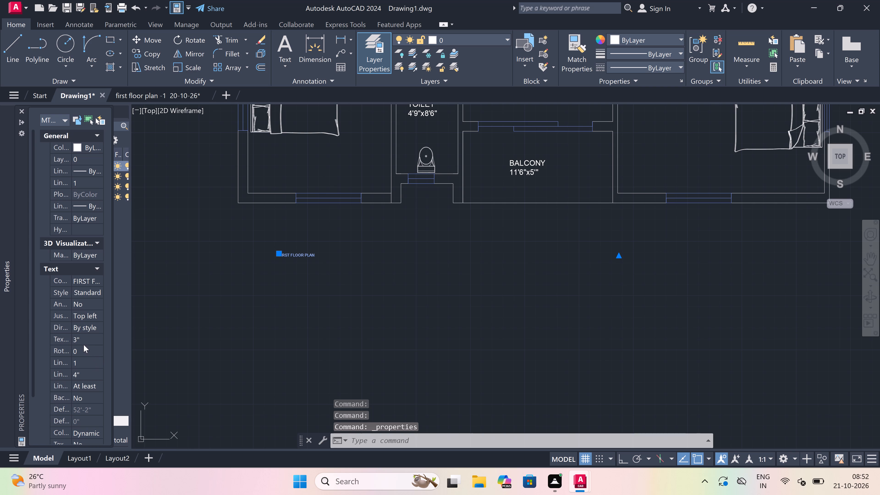
left_click(83, 344)
key("BackSpace")
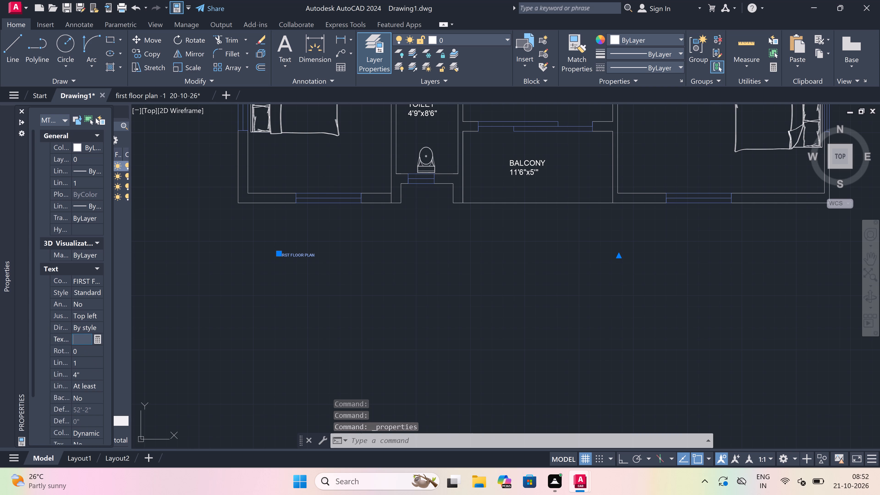
key("BackSpace")
type("1.5'")
left_click(384, 306)
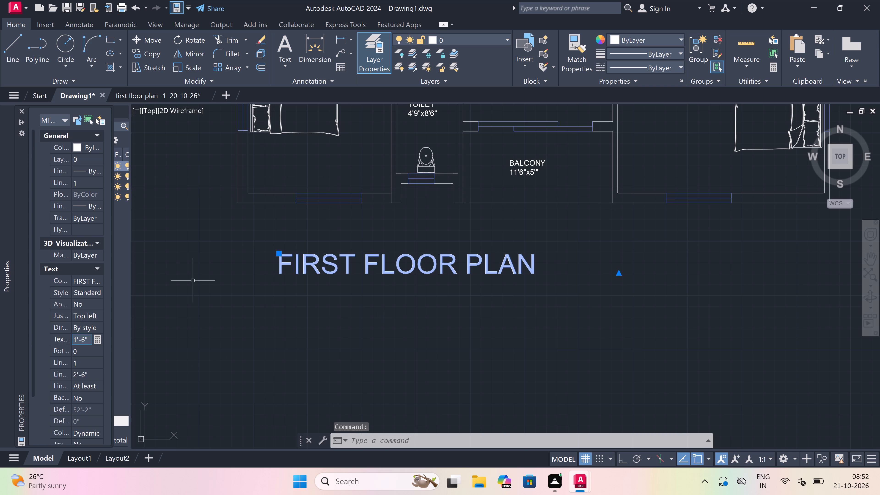
Move the FIRST FLOOR PLAN title east and slightly closer to the plan, roughly centring it beneath the south wall.
left_click(281, 254)
scroll(284, 255, "down", 5)
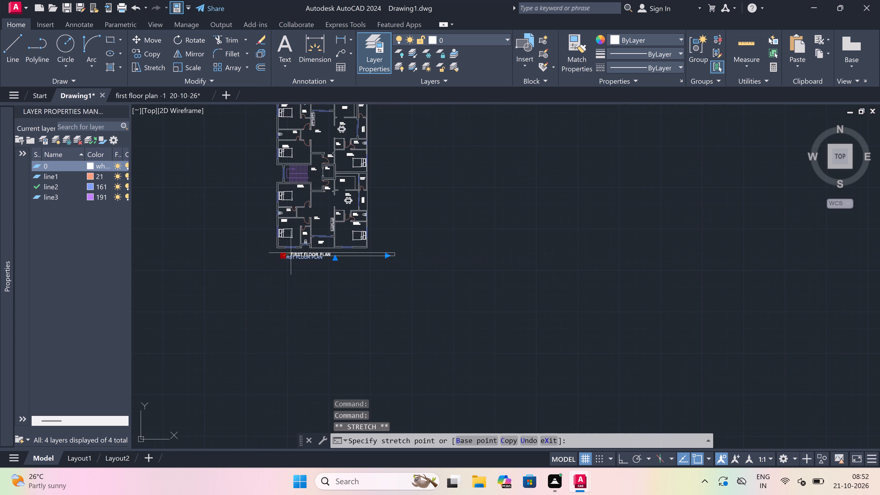
scroll(293, 251, "up", 5)
left_click(320, 265)
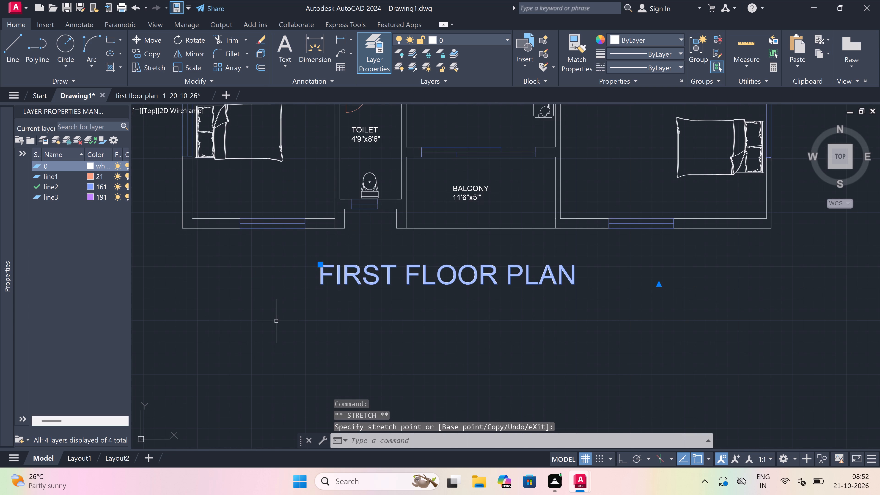
key("Escape")
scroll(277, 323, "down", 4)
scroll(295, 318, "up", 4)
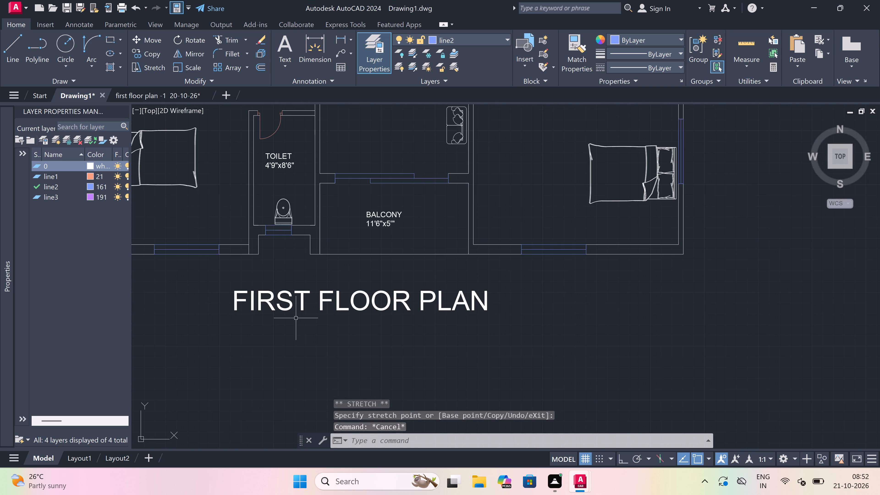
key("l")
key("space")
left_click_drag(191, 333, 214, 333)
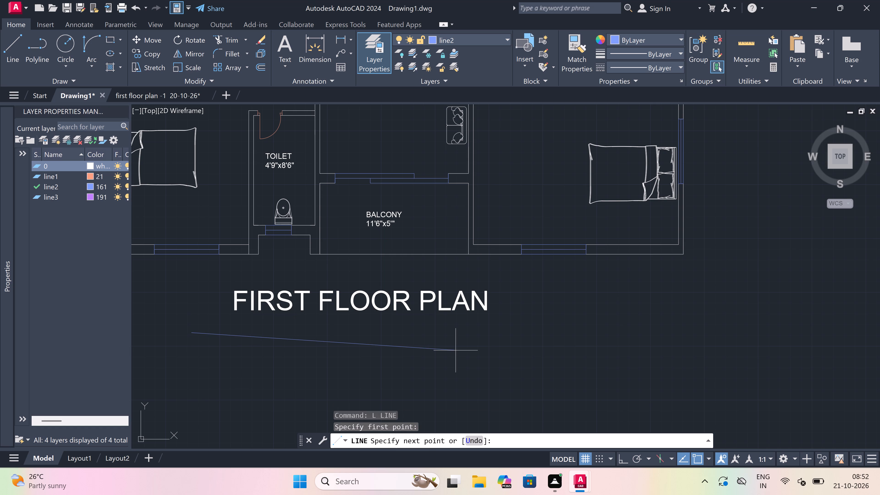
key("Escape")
Make layer 0 current and draw a horizontal underline beneath the FIRST FLOOR PLAN title, slightly wider than the text, with Ortho on.
key("l")
key("space")
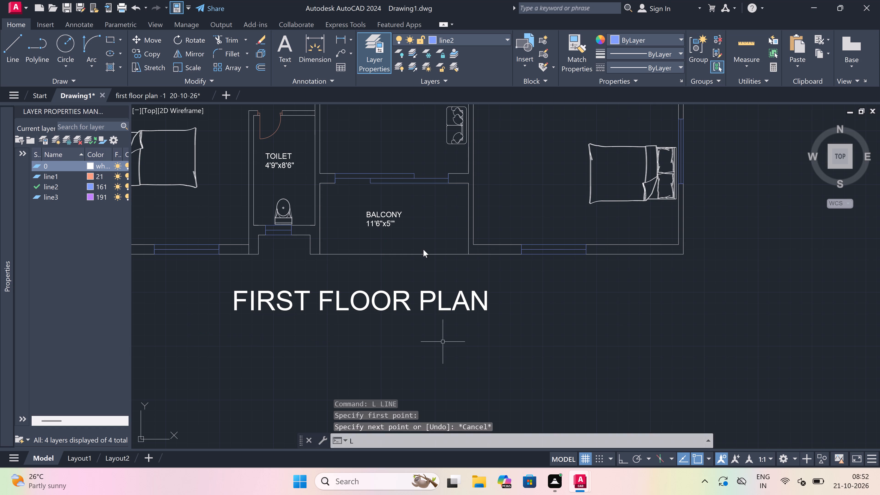
left_click(486, 39)
left_click(448, 54)
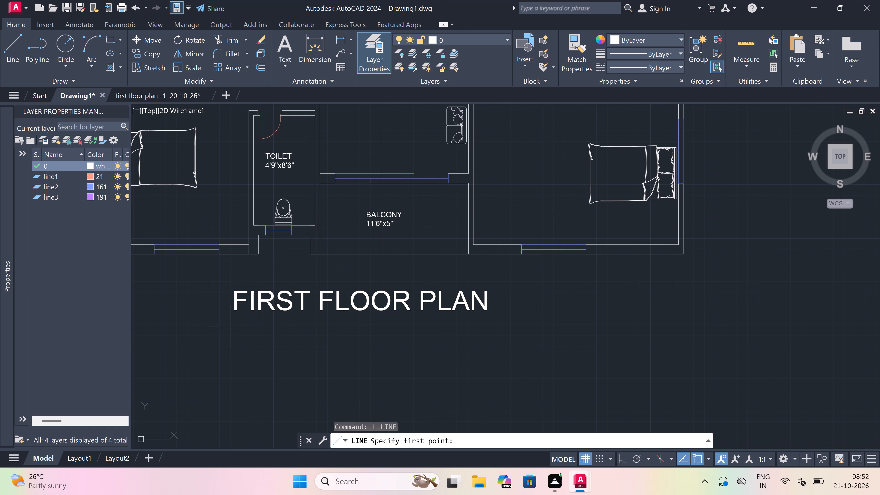
left_click_drag(199, 333, 208, 333)
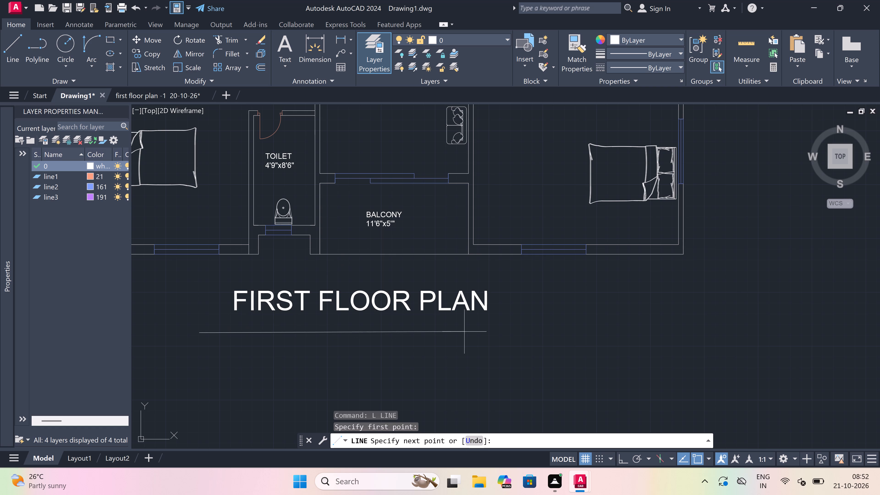
key("F8")
left_click(510, 326)
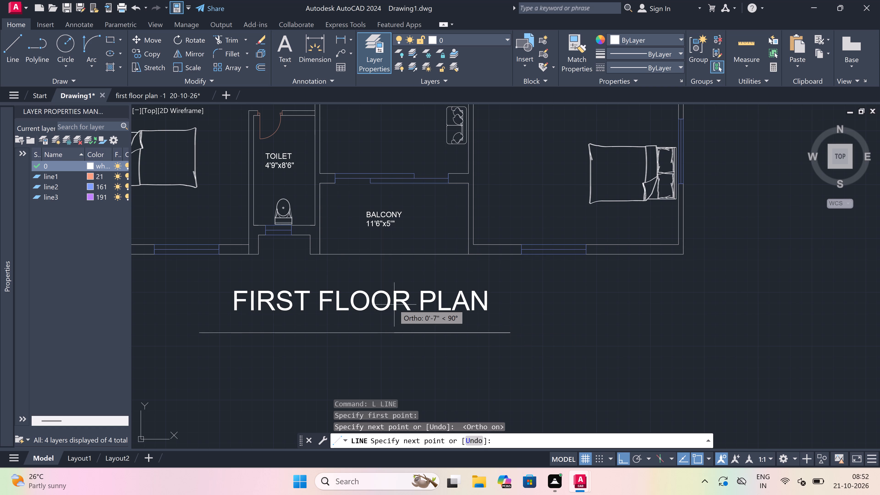
key("Escape")
Draw a rectangular border around the whole floor plan and its title, leaving a margin on all sides.
scroll(412, 283, "down", 5)
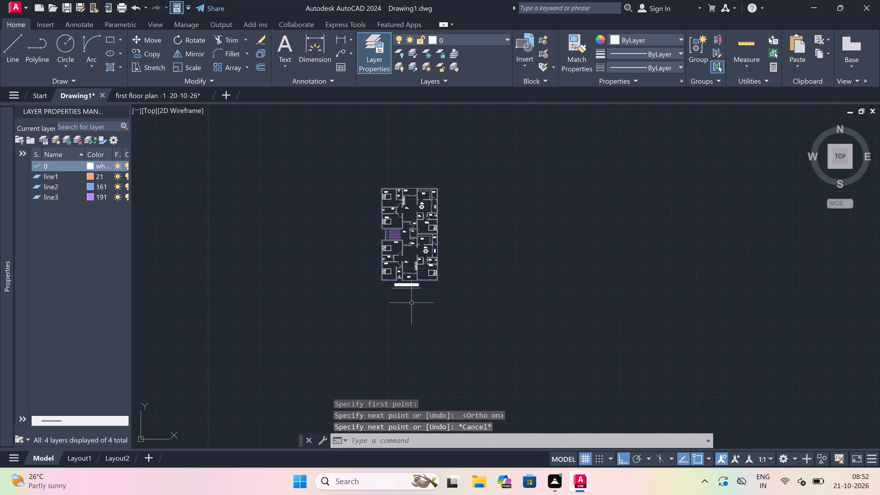
type("RE")
key("c")
key("space")
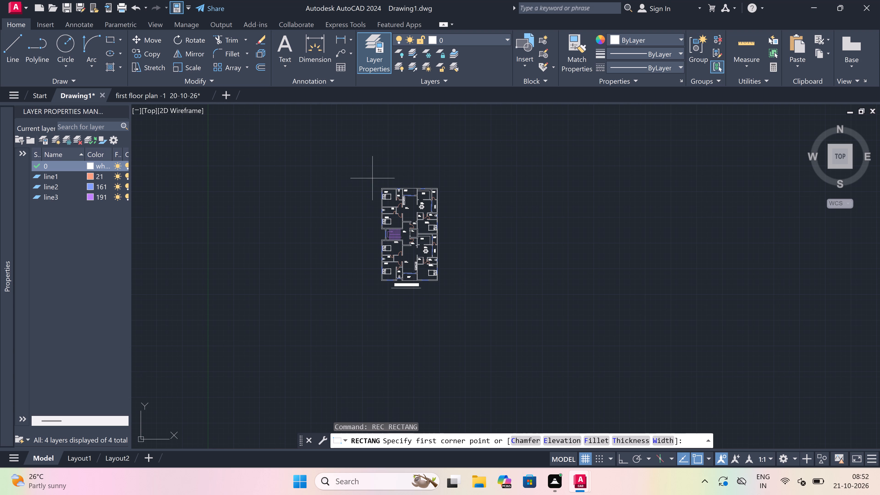
left_click_drag(373, 178, 373, 181)
scroll(429, 266, "up", 2)
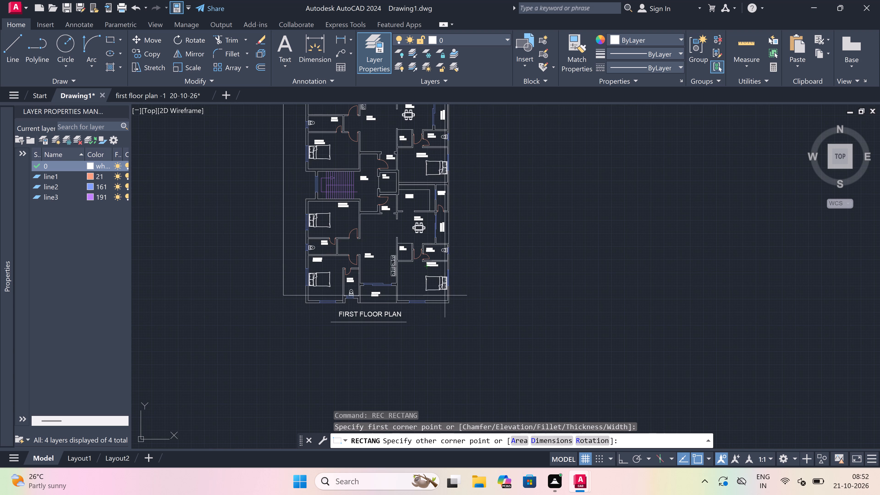
scroll(470, 346, "down", 1)
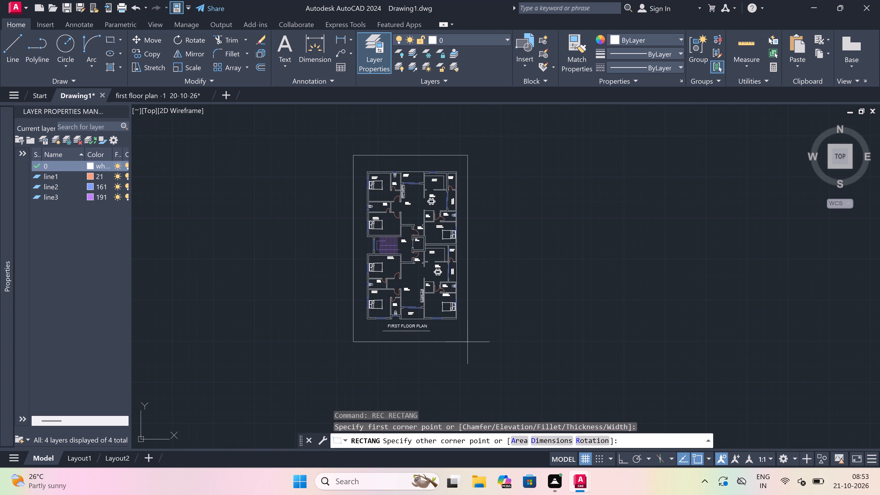
left_click(467, 342)
Hatch the north and west walls of the north-west bedroom with pattern ANSI32 in colour 169,83,160.
scroll(363, 165, "up", 2)
scroll(371, 173, "down", 3)
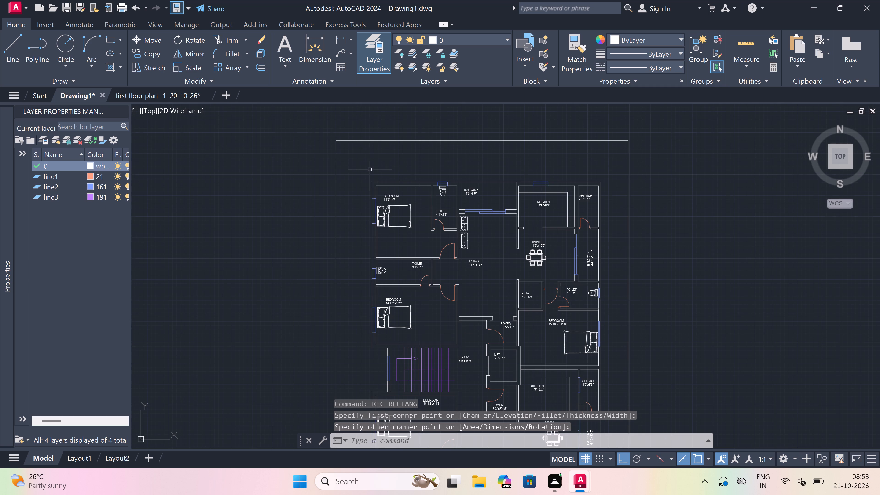
scroll(392, 171, "up", 4)
scroll(361, 187, "up", 1)
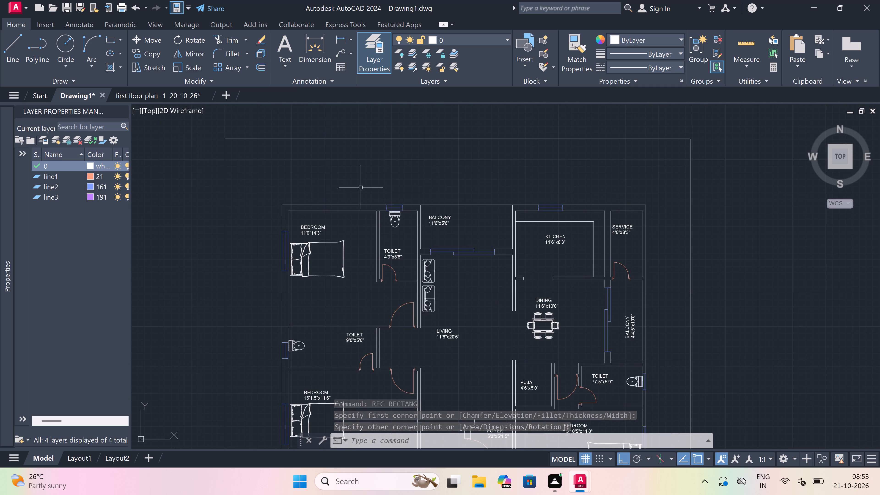
type("H")
key("space")
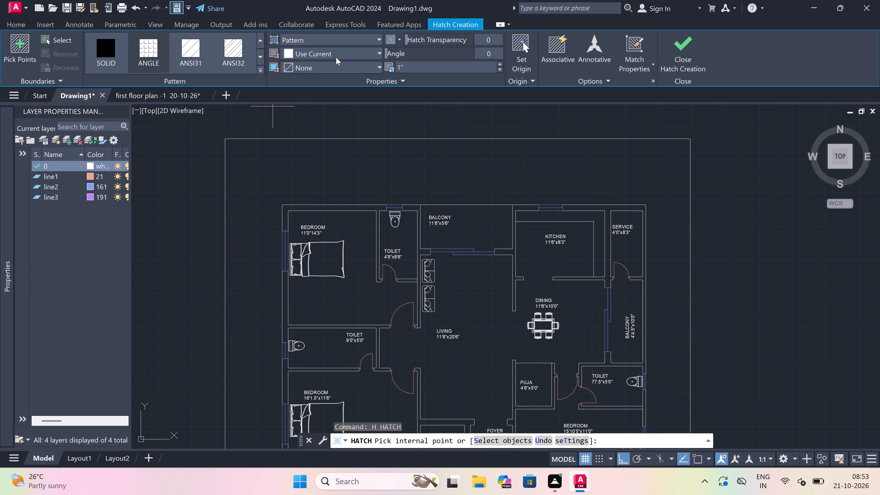
left_click(326, 53)
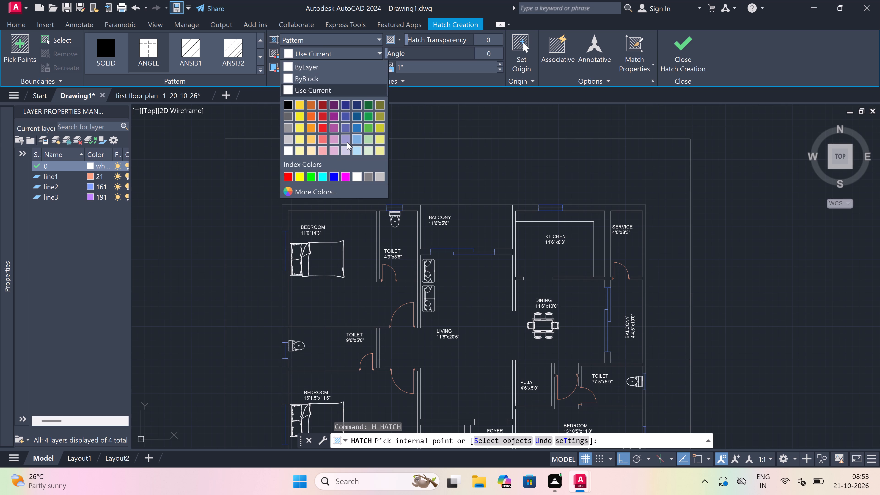
left_click(333, 125)
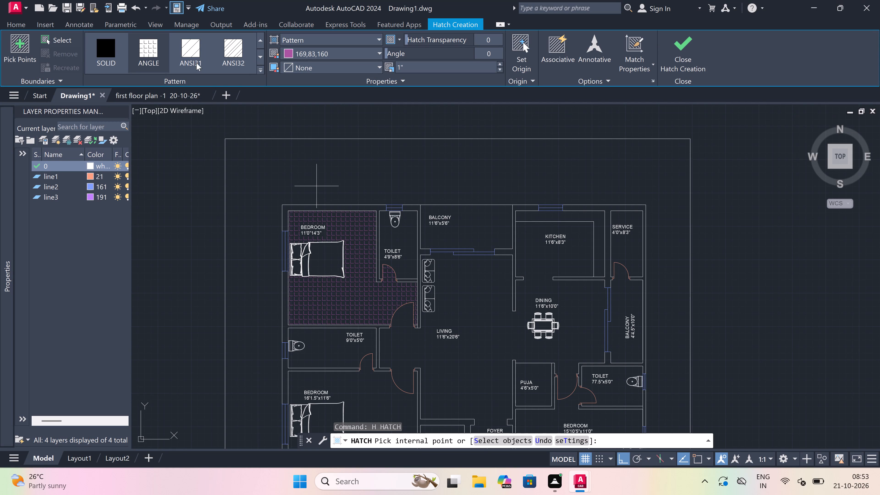
left_click(234, 47)
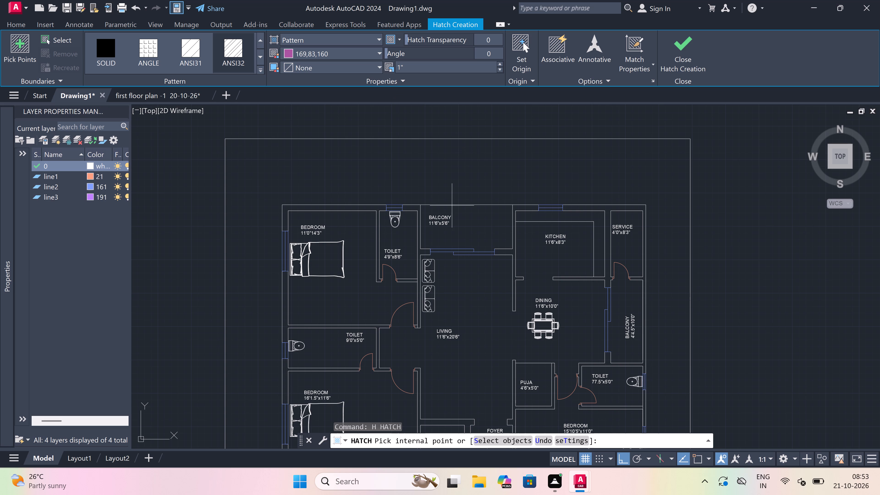
double_click(339, 208)
double_click(286, 299)
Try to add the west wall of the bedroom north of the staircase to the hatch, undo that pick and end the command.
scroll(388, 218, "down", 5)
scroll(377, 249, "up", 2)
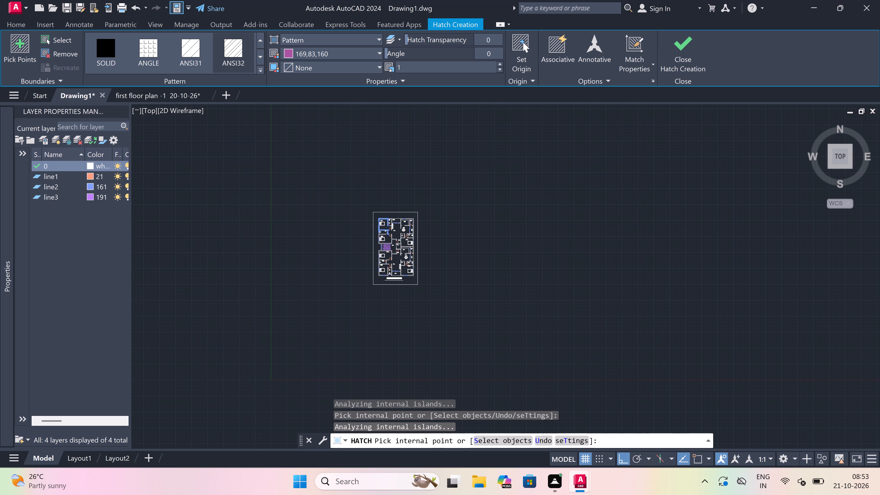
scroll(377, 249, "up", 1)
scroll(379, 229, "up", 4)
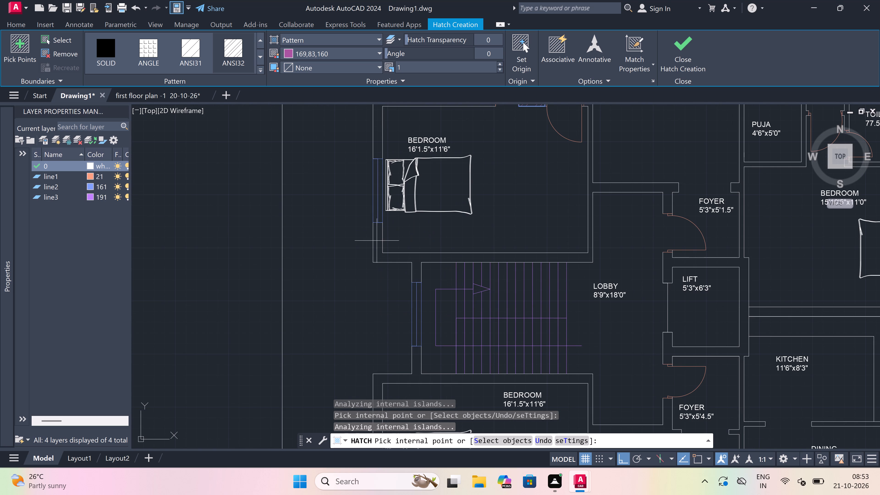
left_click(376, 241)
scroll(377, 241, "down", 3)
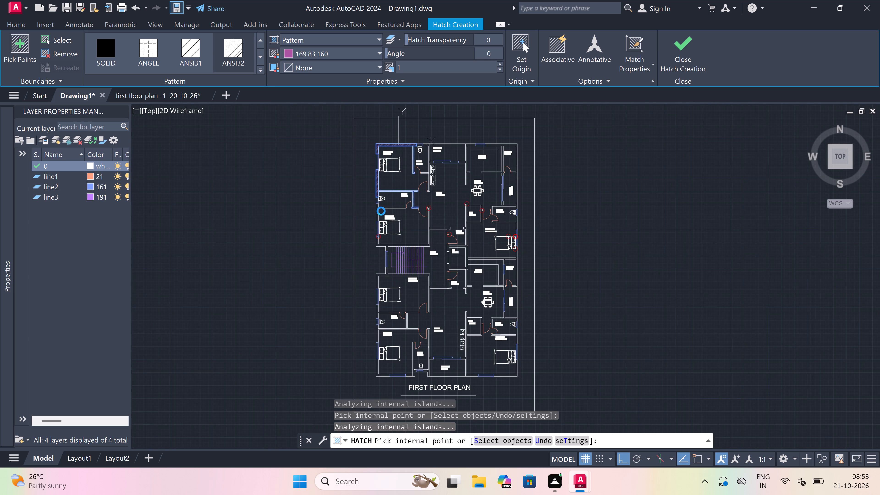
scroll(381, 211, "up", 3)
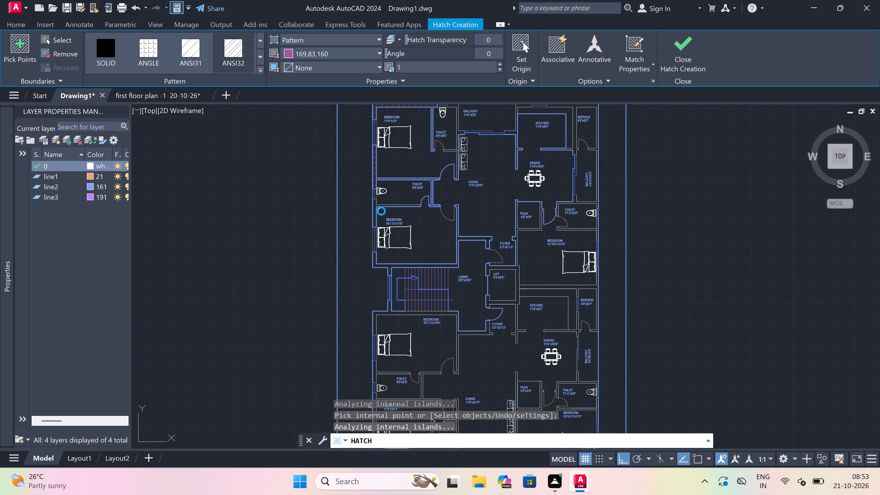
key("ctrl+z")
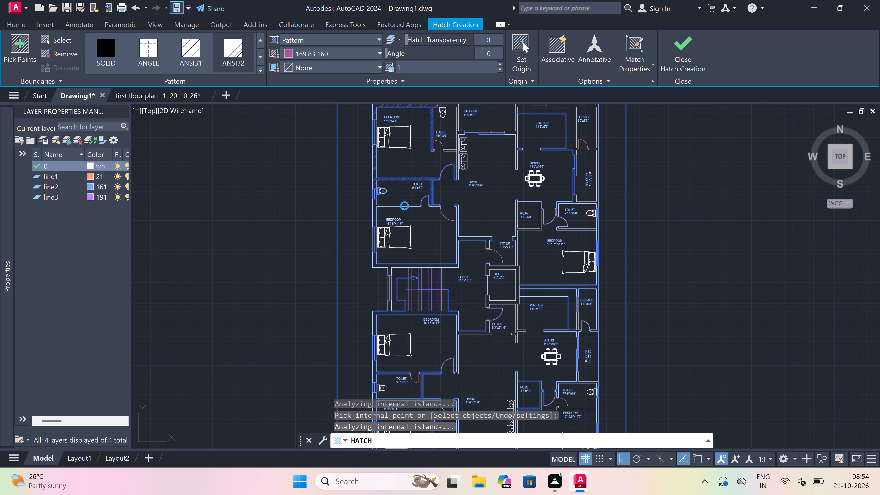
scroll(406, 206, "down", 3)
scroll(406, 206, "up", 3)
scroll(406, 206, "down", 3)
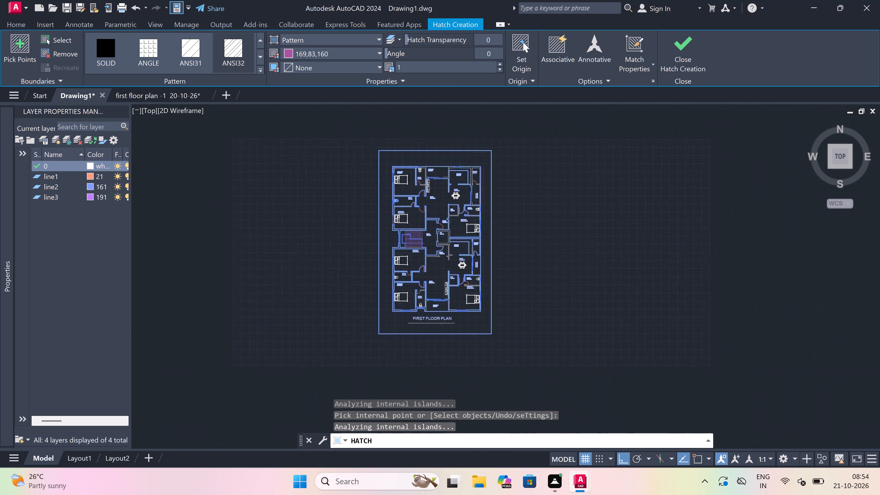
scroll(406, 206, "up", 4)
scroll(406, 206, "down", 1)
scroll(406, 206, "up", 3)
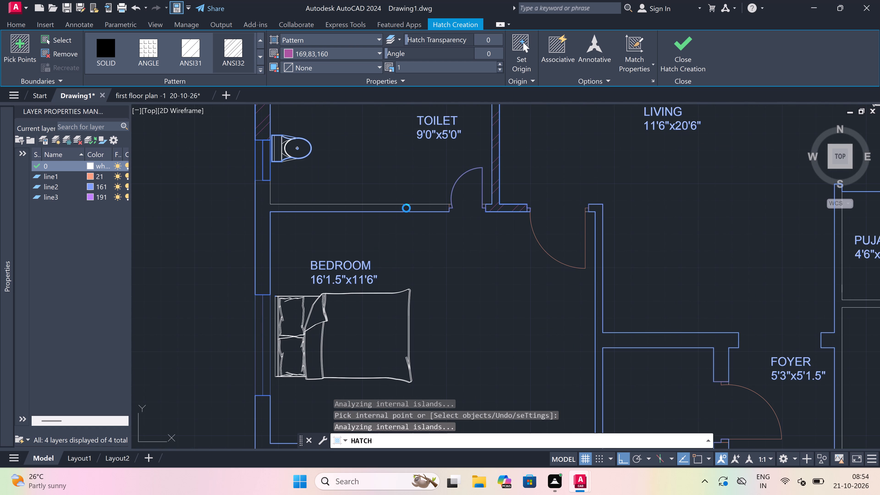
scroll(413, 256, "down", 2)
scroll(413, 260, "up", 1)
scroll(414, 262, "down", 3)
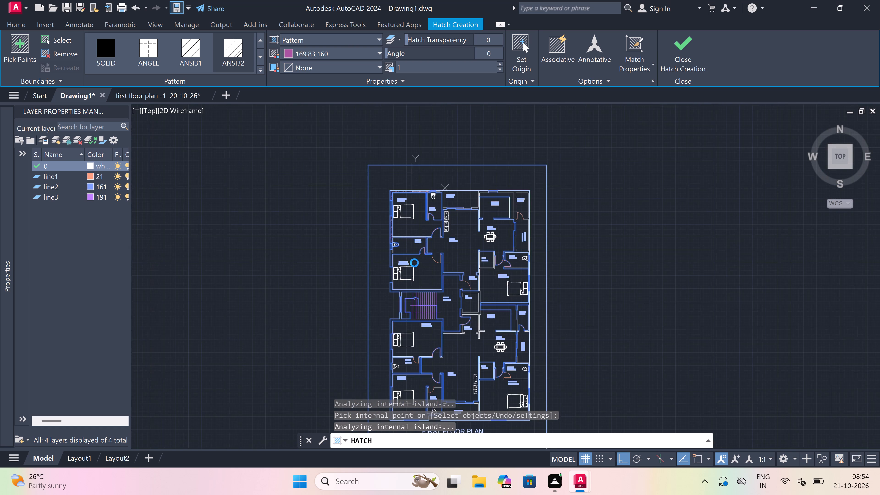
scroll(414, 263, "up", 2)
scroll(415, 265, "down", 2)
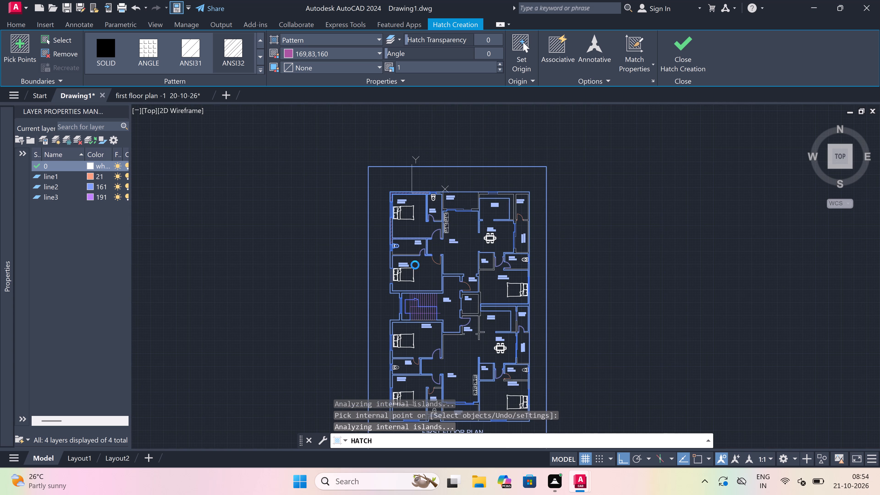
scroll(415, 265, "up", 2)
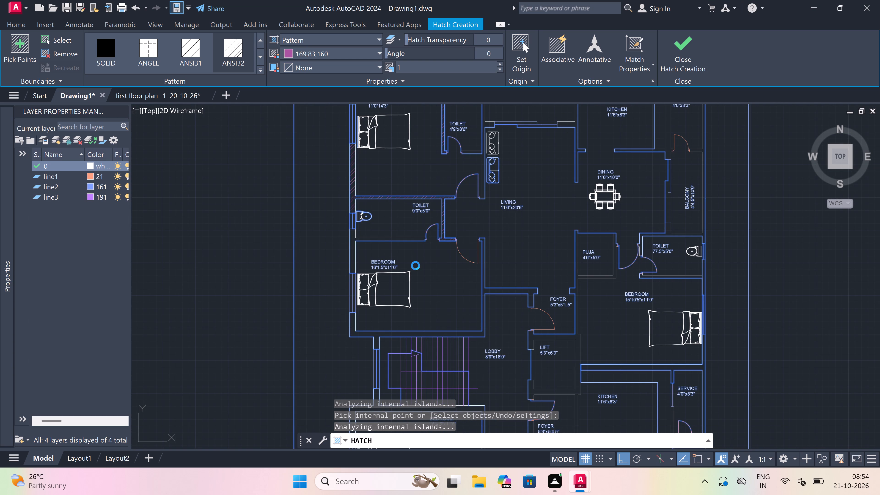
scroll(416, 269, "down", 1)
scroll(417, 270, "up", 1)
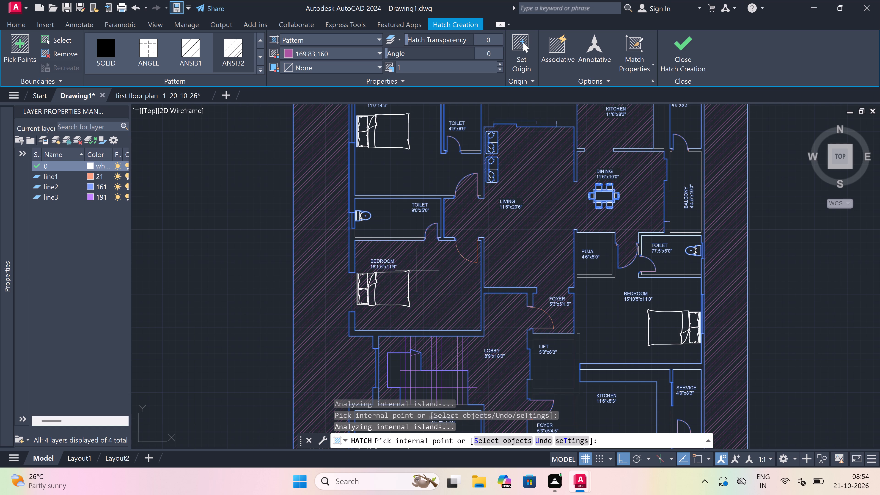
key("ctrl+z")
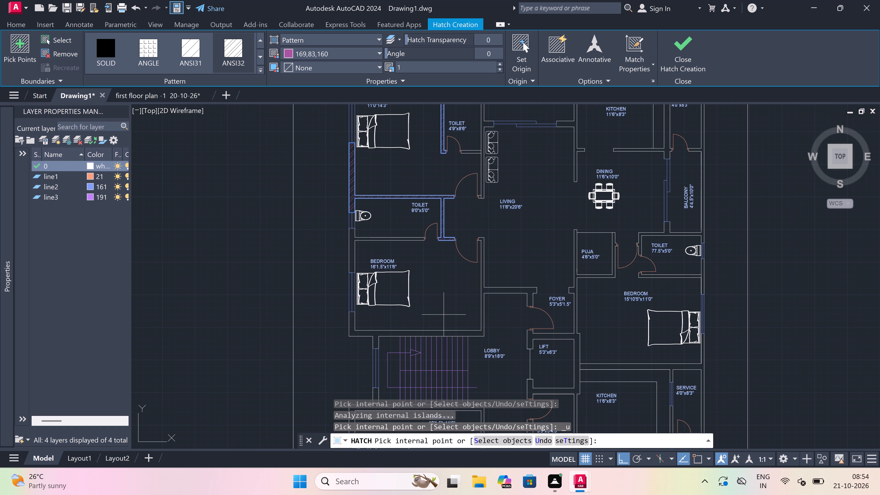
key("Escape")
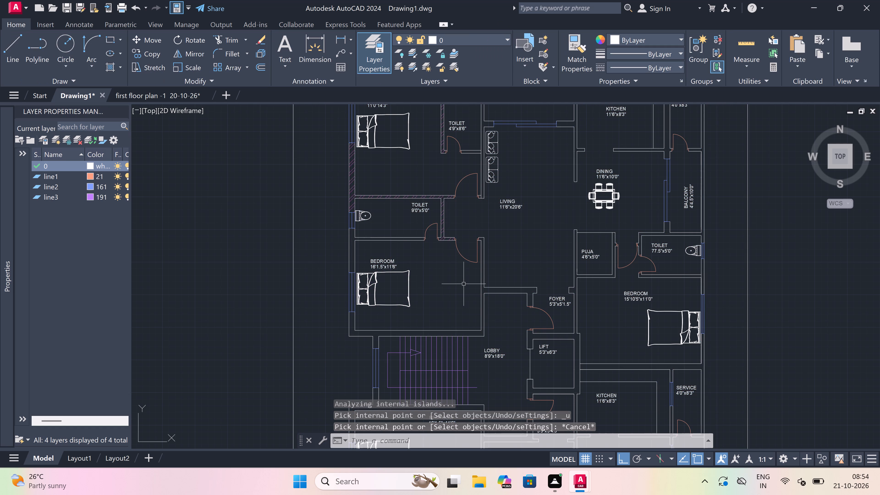
Hatch the walls around the bedroom north of the staircase, foyer, lift and puja, plus the 77.5"x5'0" toilet's south and east walls, with ANSI32.
key("space")
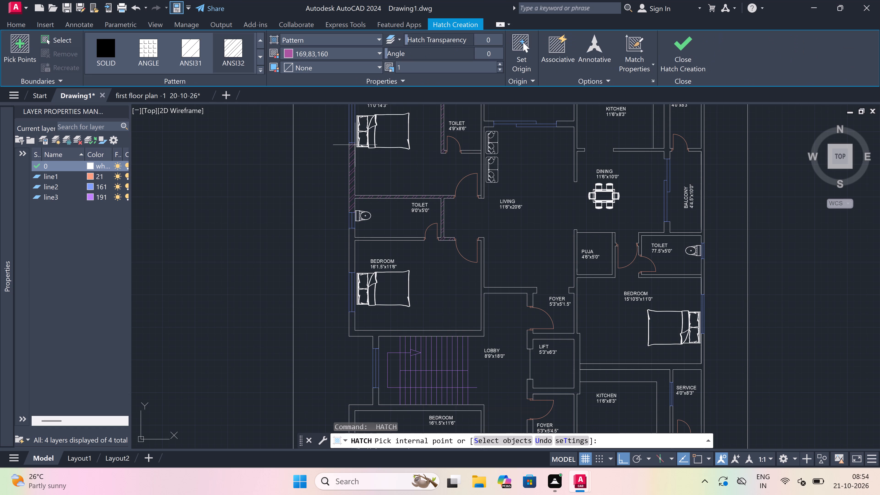
left_click(507, 290)
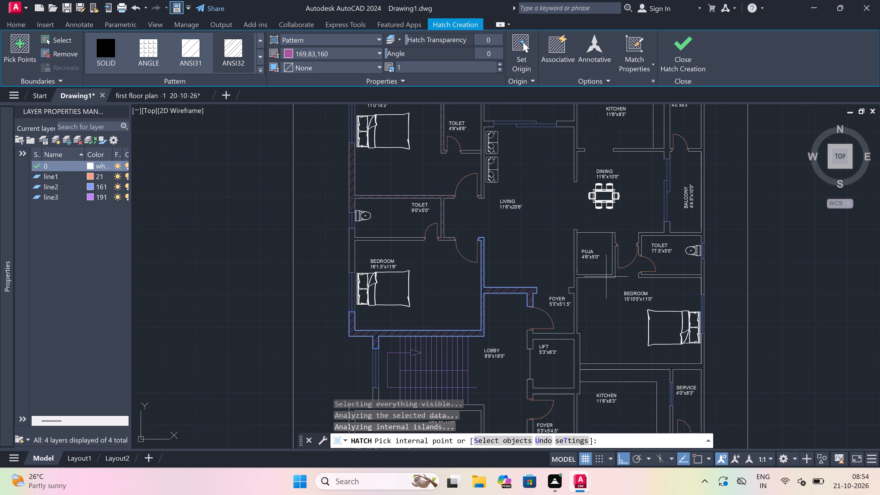
scroll(606, 275, "up", 2)
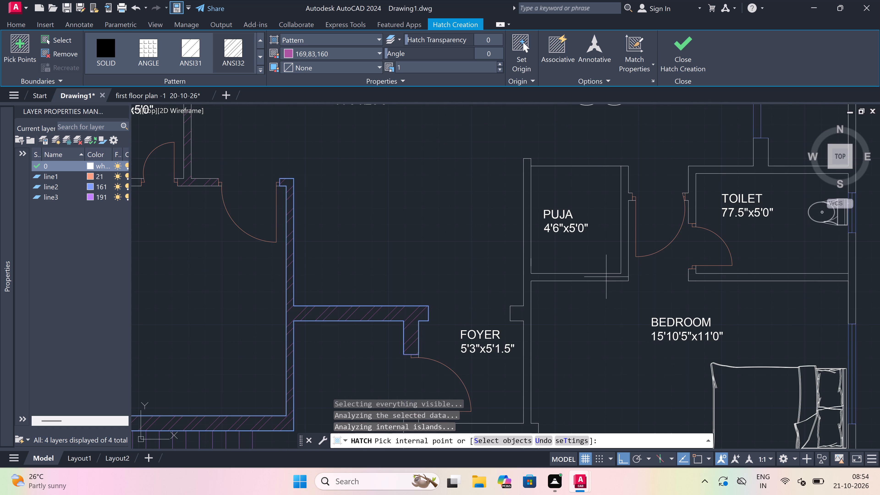
left_click(606, 277)
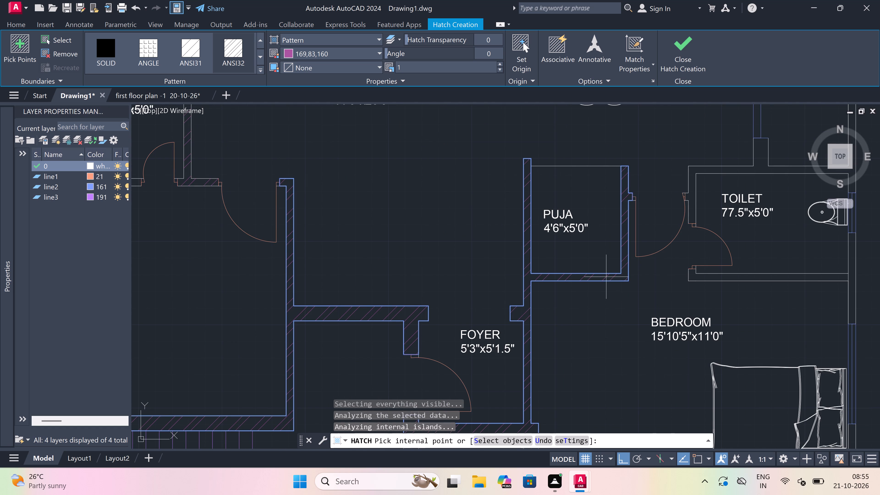
scroll(606, 278, "down", 3)
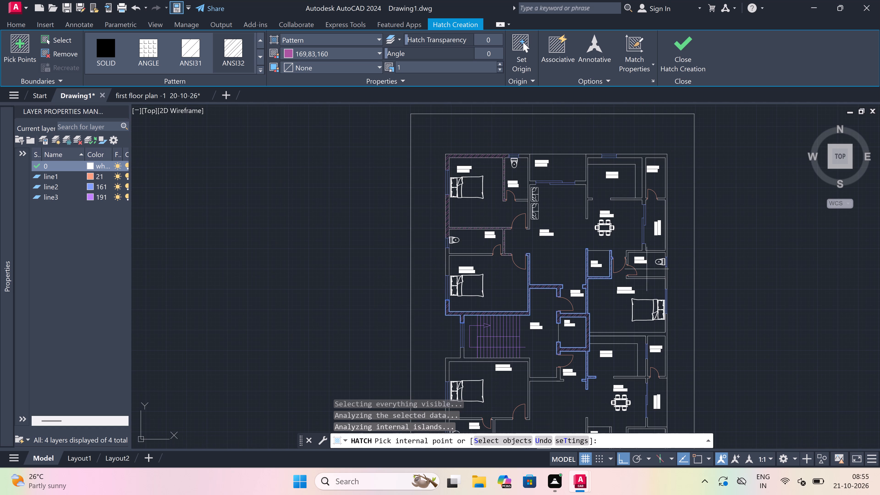
scroll(670, 281, "up", 2)
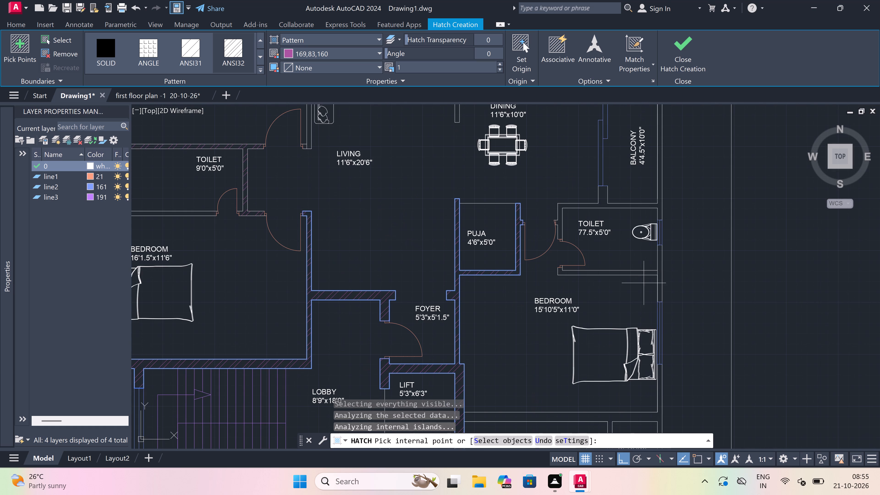
left_click(622, 274)
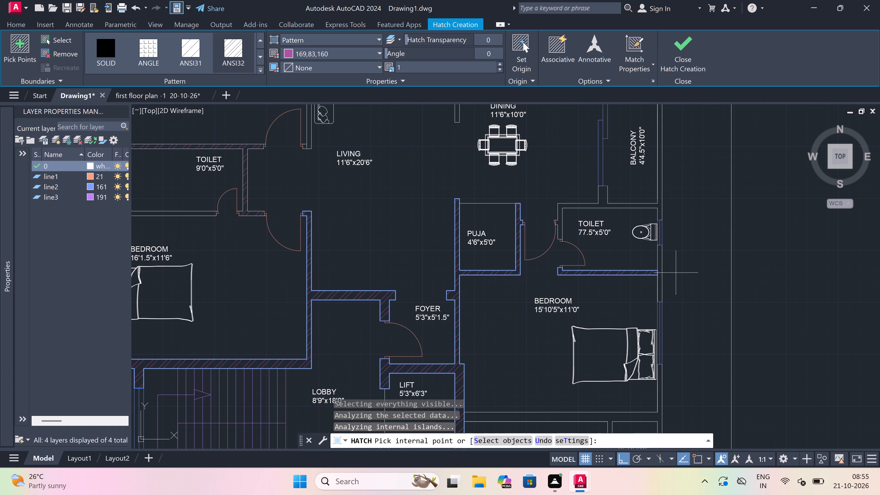
left_click(659, 266)
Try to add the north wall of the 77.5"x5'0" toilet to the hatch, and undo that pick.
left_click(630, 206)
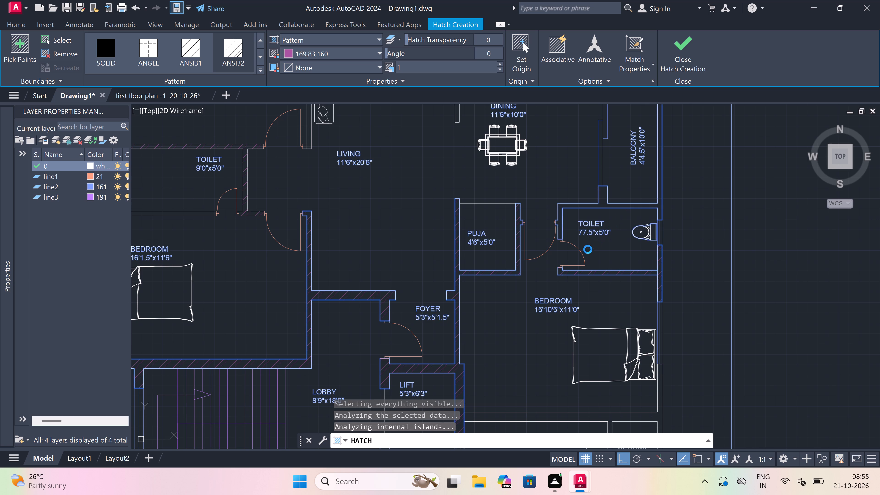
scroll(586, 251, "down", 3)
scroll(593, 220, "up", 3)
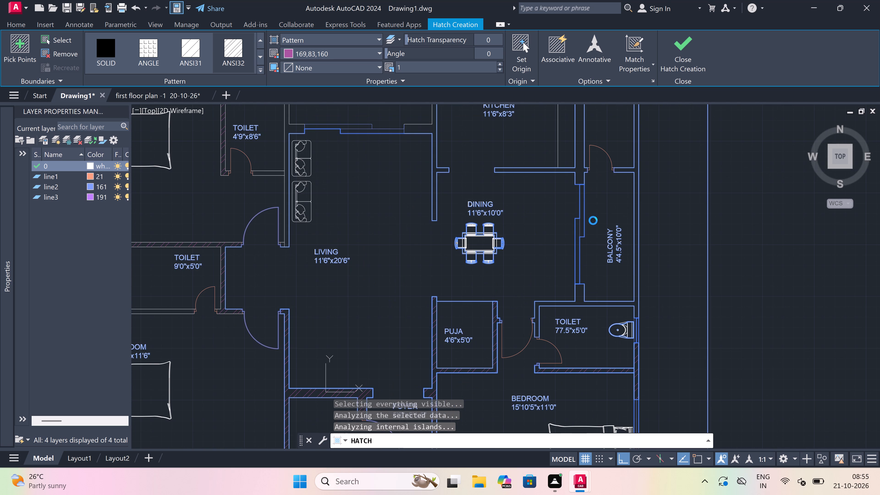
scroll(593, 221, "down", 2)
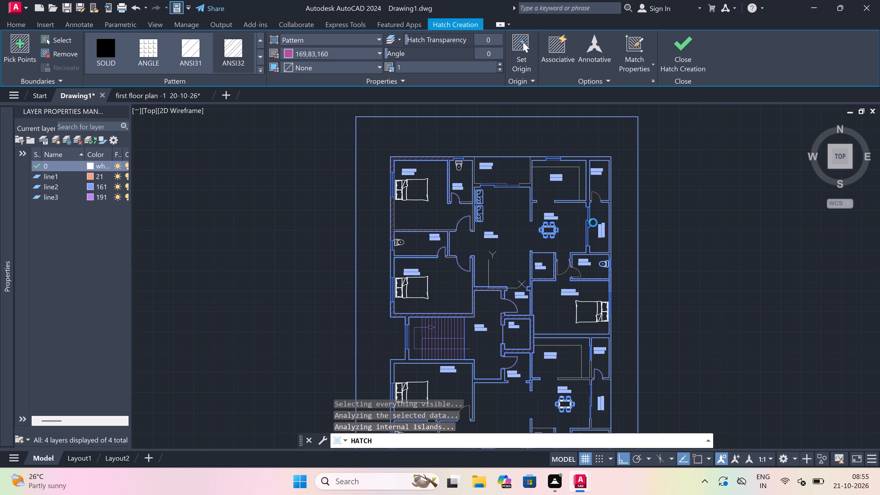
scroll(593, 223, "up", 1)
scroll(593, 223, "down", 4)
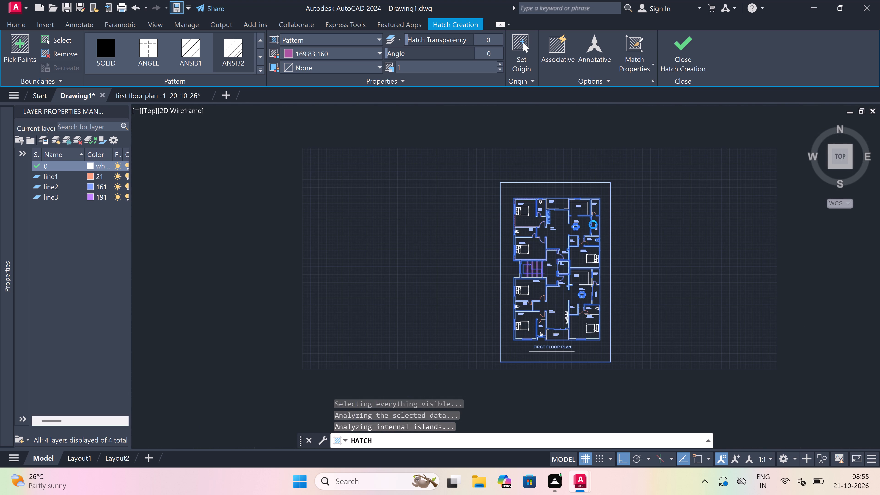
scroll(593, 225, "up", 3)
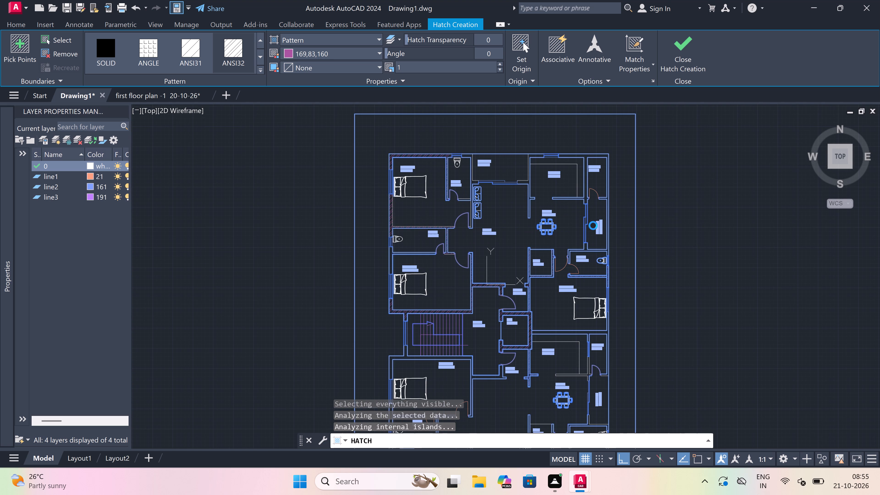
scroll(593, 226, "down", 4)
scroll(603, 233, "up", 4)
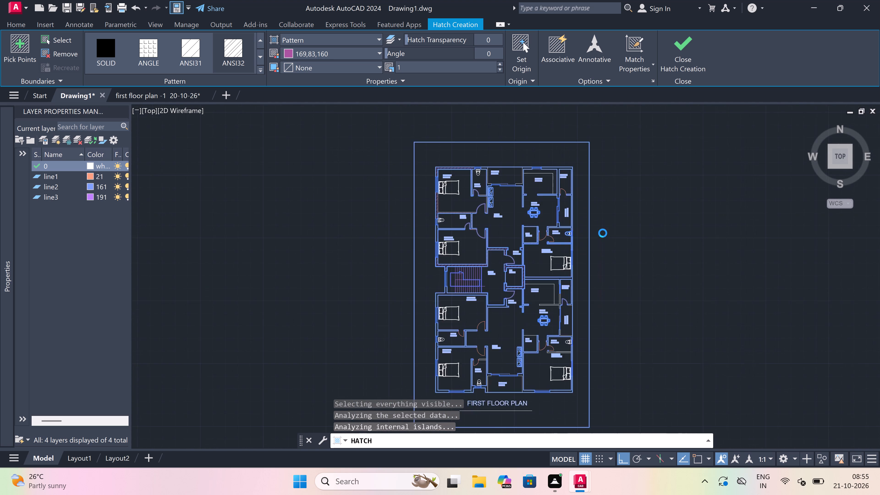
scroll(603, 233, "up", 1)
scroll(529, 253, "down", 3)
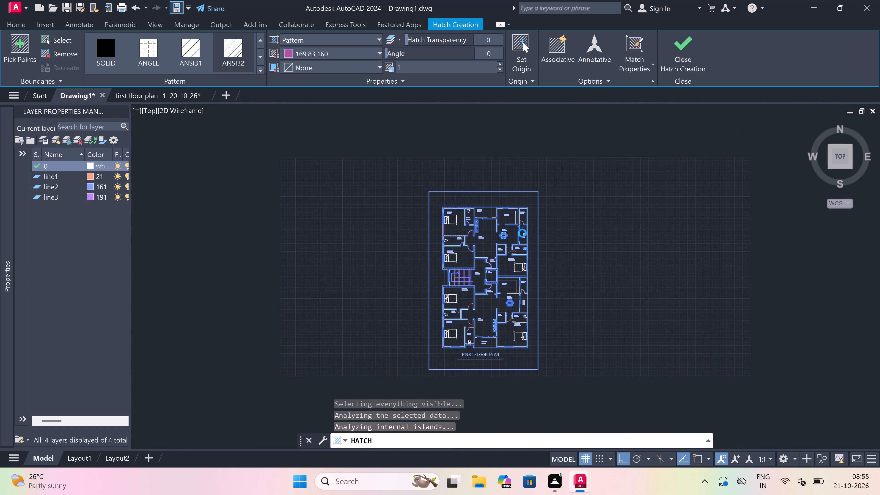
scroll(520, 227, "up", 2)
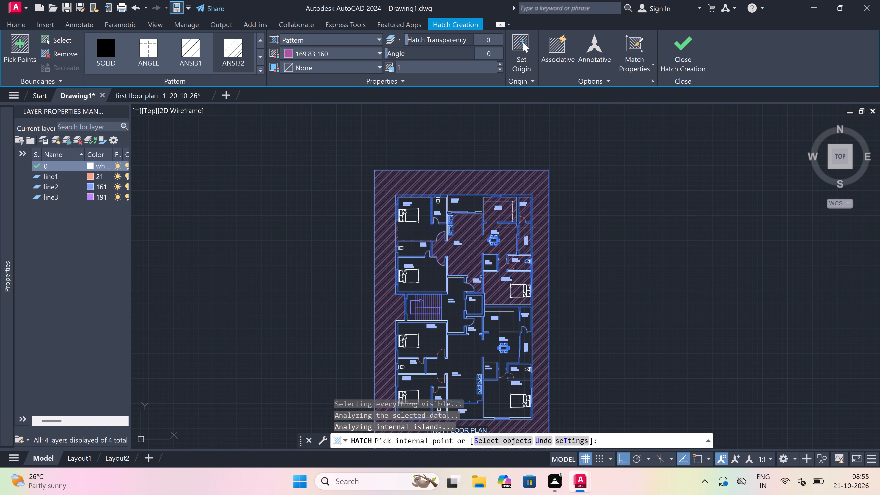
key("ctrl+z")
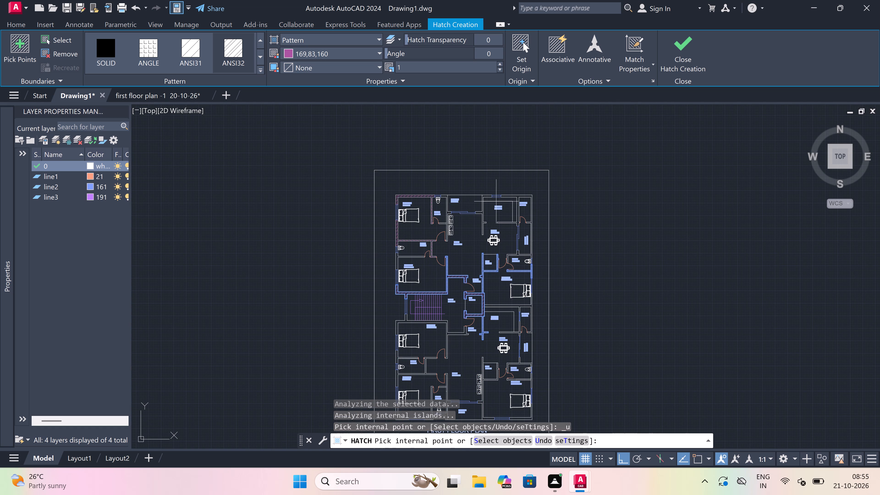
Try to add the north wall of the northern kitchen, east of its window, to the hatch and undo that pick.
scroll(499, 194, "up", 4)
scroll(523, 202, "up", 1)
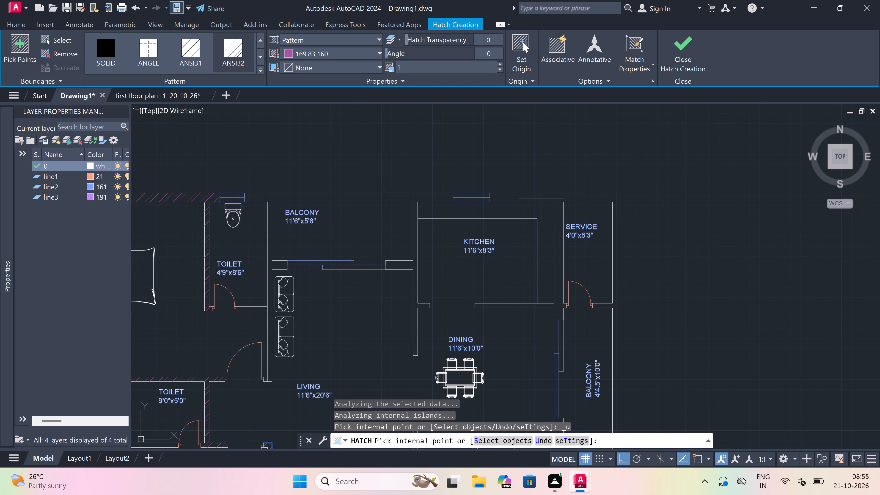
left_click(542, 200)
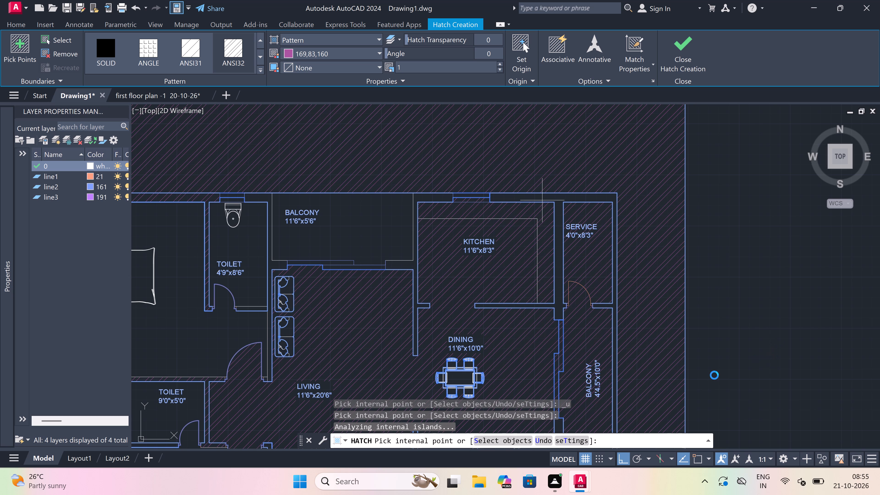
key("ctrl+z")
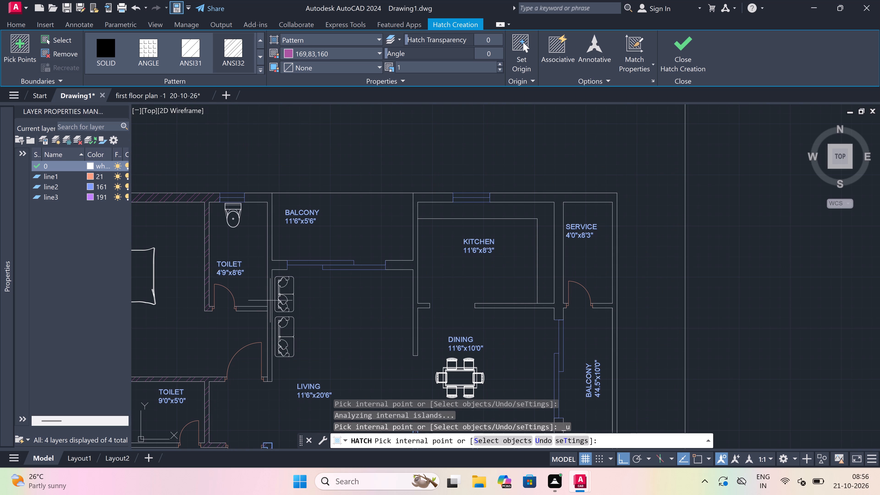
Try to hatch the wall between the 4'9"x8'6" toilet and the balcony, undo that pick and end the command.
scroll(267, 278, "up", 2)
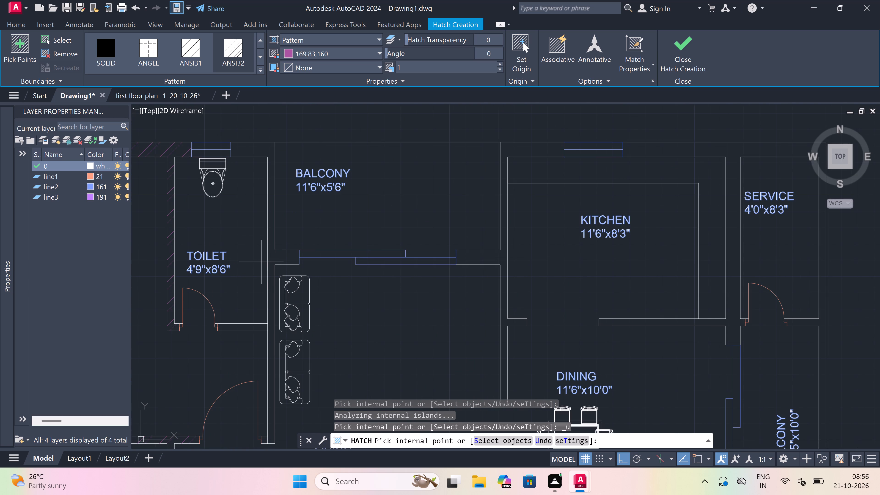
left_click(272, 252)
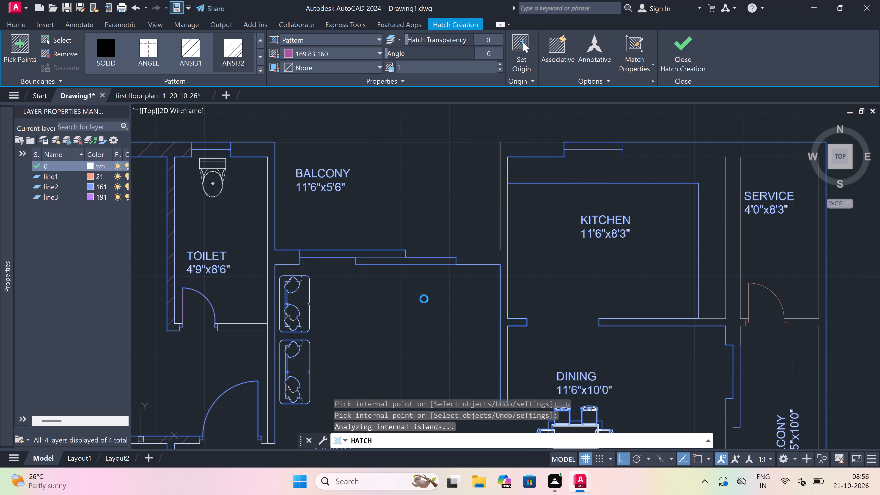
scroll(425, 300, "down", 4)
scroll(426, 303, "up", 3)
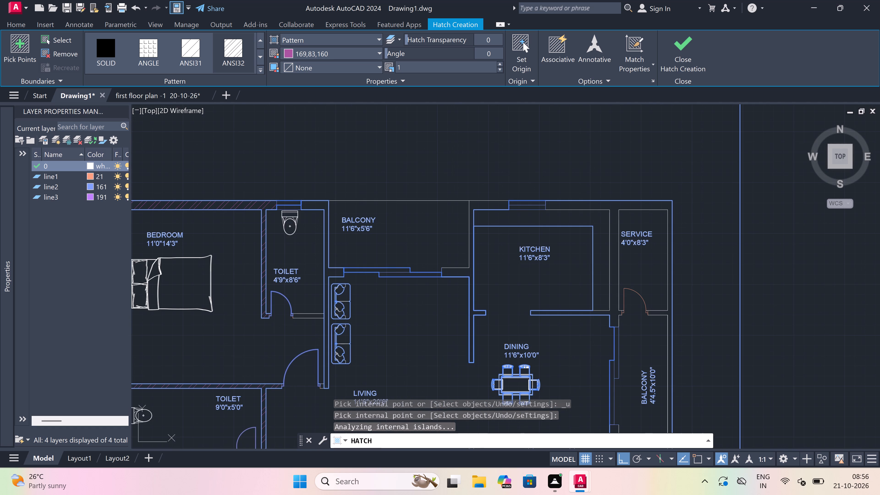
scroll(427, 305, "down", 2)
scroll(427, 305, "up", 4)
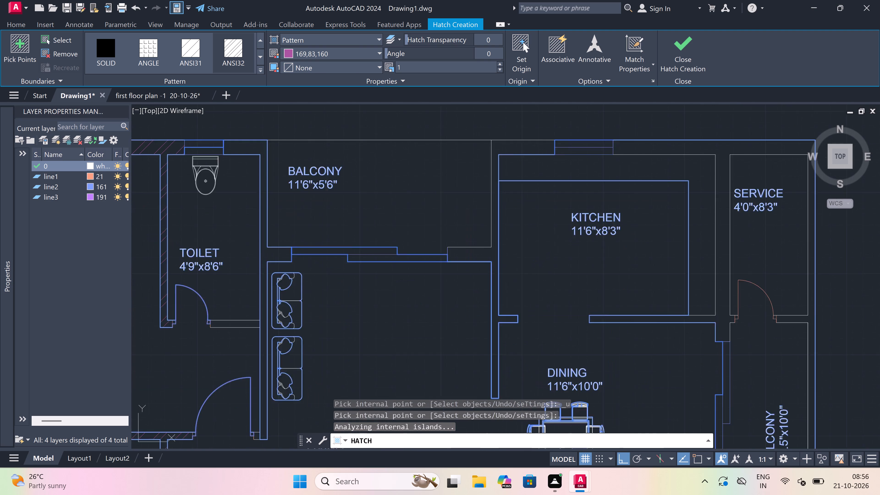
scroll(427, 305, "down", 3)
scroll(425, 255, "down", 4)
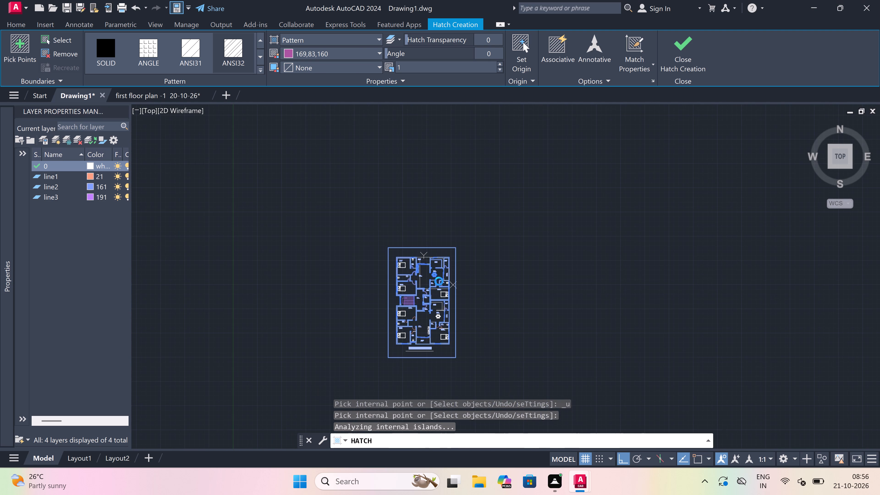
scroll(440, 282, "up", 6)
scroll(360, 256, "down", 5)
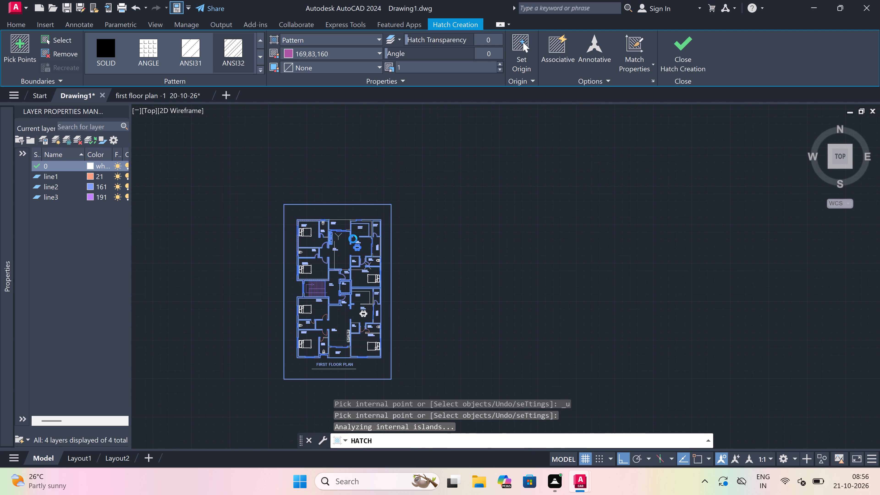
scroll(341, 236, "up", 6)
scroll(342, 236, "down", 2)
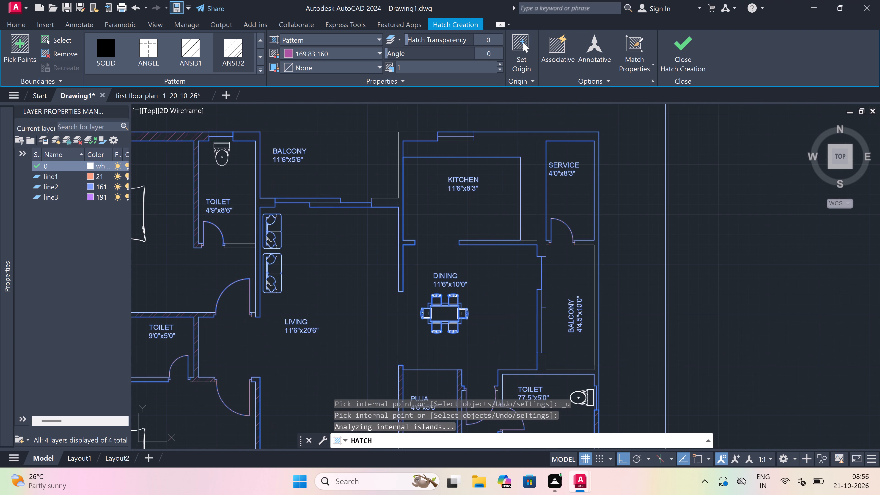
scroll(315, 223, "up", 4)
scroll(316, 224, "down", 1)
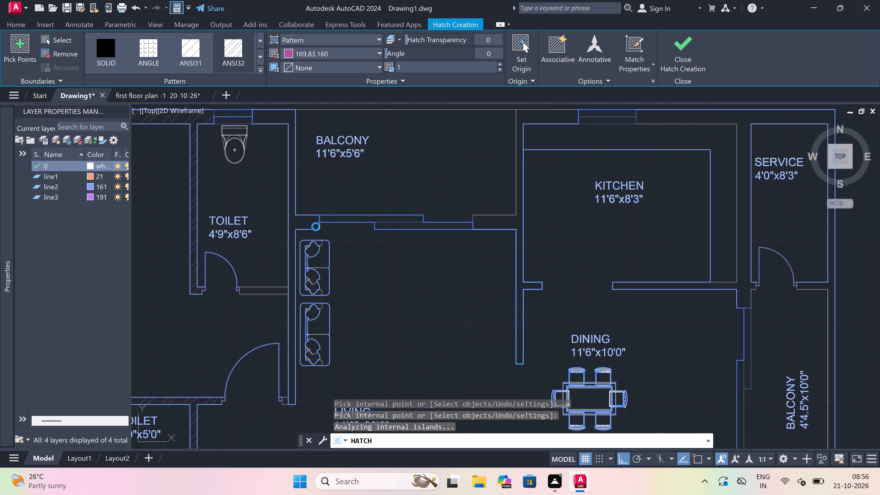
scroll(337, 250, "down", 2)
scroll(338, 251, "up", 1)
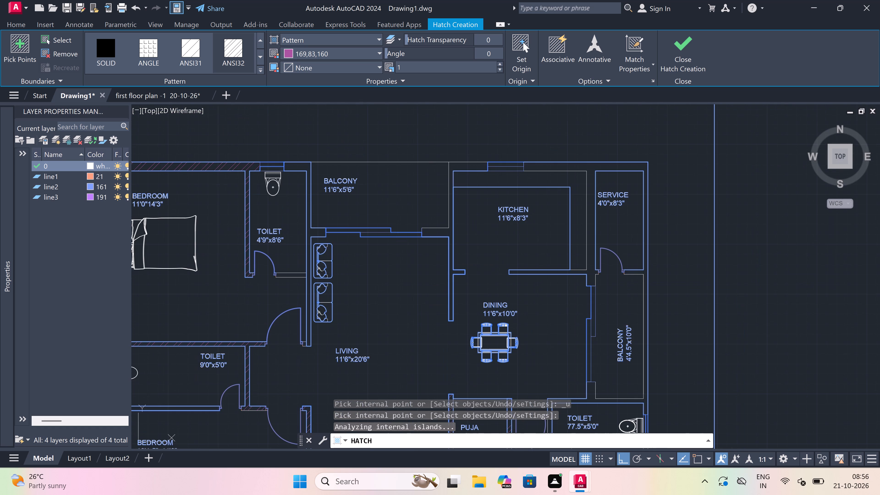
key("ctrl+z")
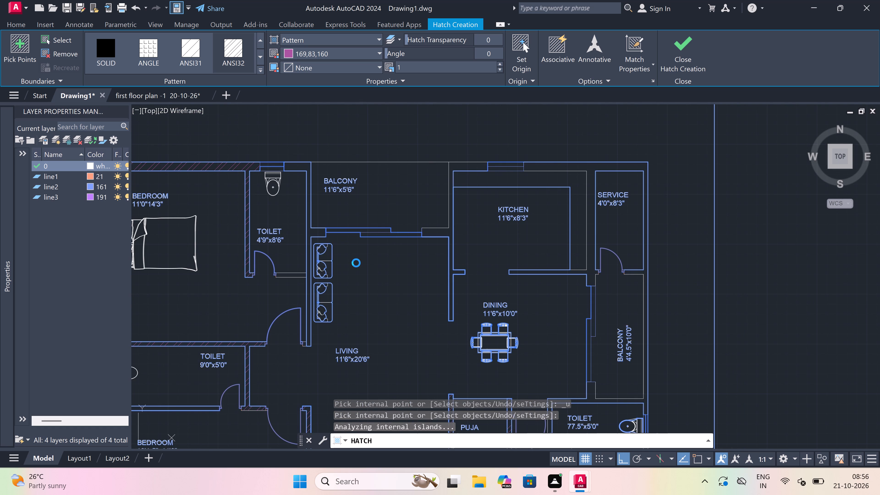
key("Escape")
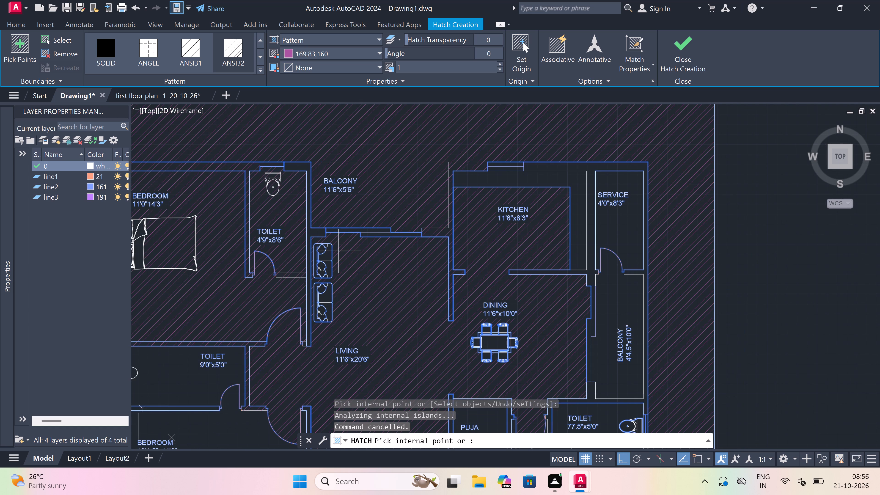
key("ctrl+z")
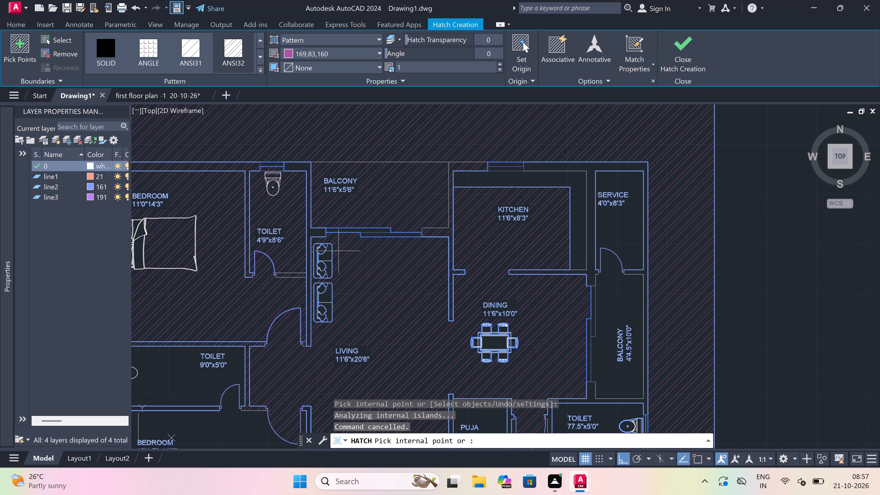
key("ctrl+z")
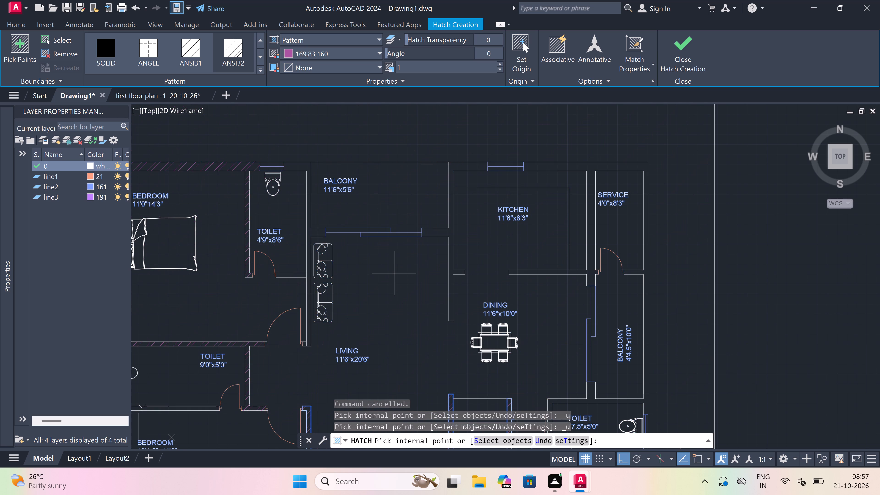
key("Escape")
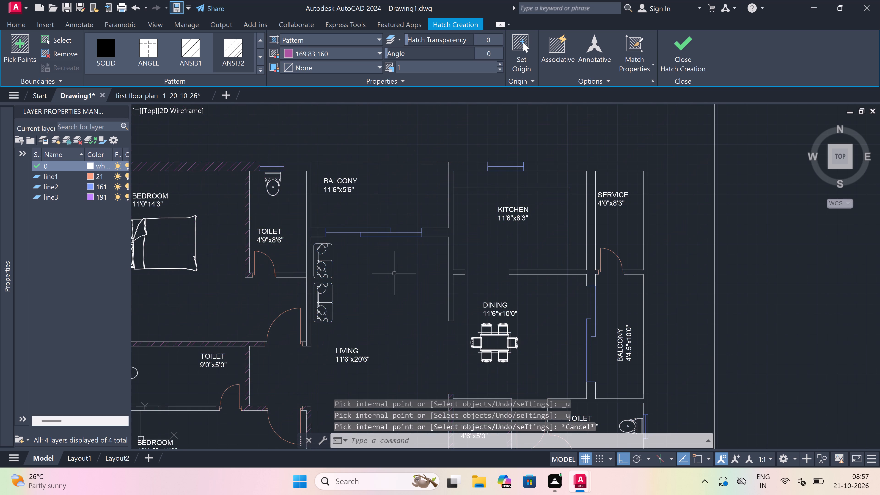
Hatch the walls around the northern kitchen, dining and service areas and the 4'9"x8'6" toilet's north, east and south walls with ANSI32.
key("space")
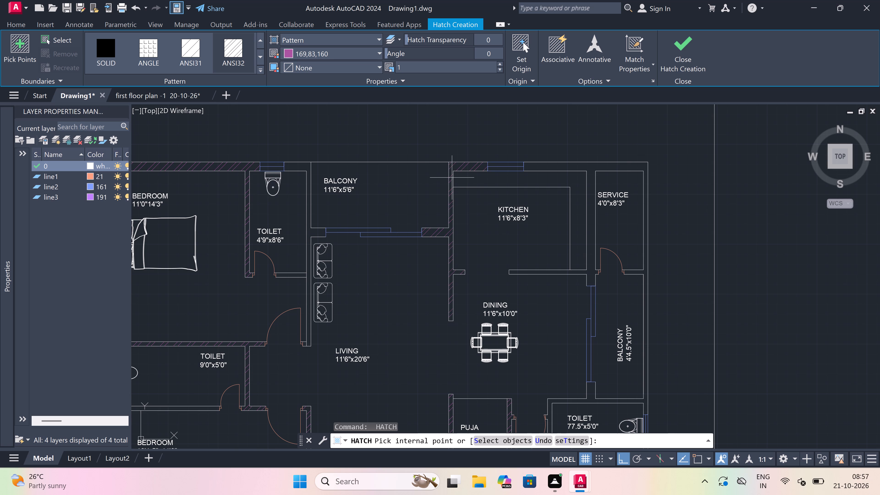
left_click(452, 177)
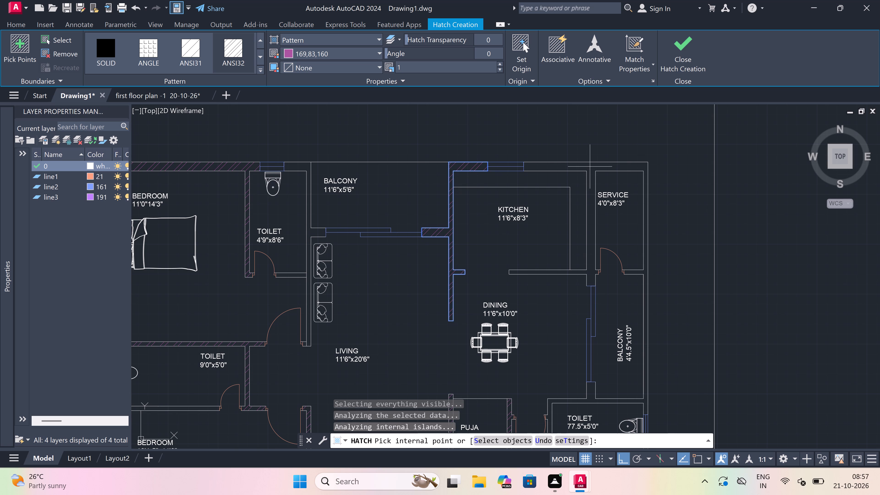
left_click(590, 166)
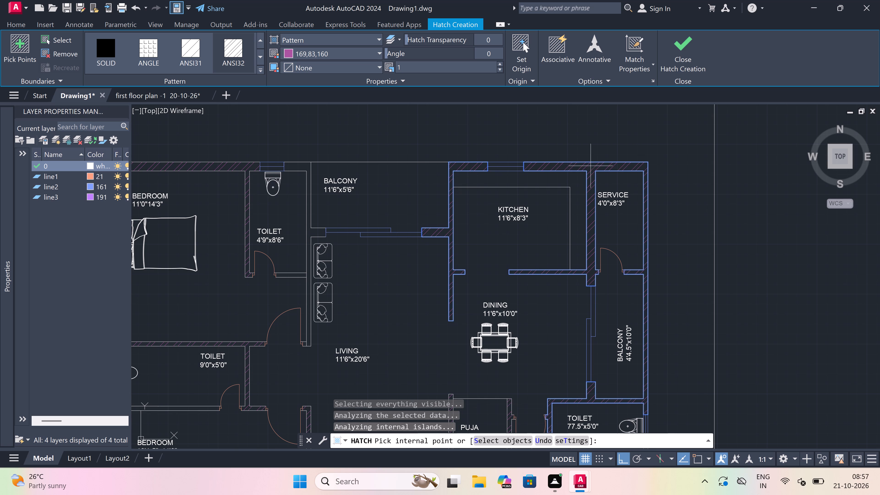
left_click(300, 162)
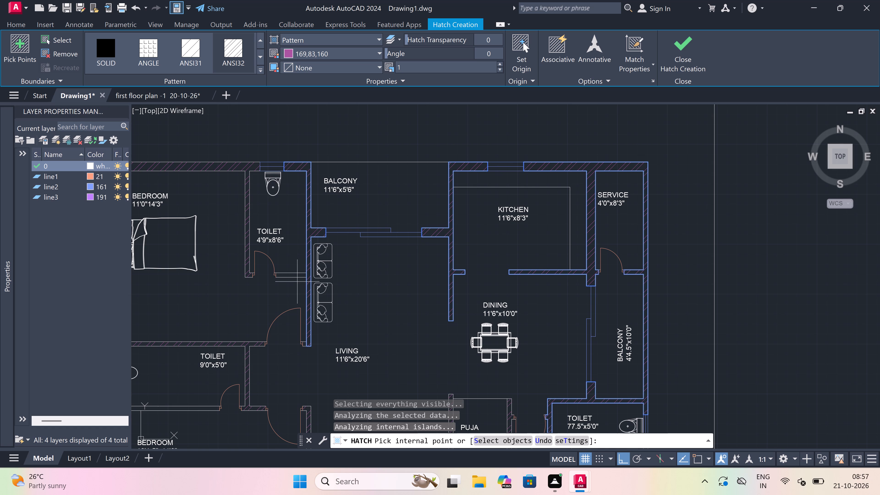
left_click(295, 277)
Add the northern flat's 16'1.5"x11'6" bedroom west wall, 15'10.5"x11'0" bedroom east wall, and the wall dividing it from the southern kitchen to the hatch.
scroll(359, 204, "down", 4)
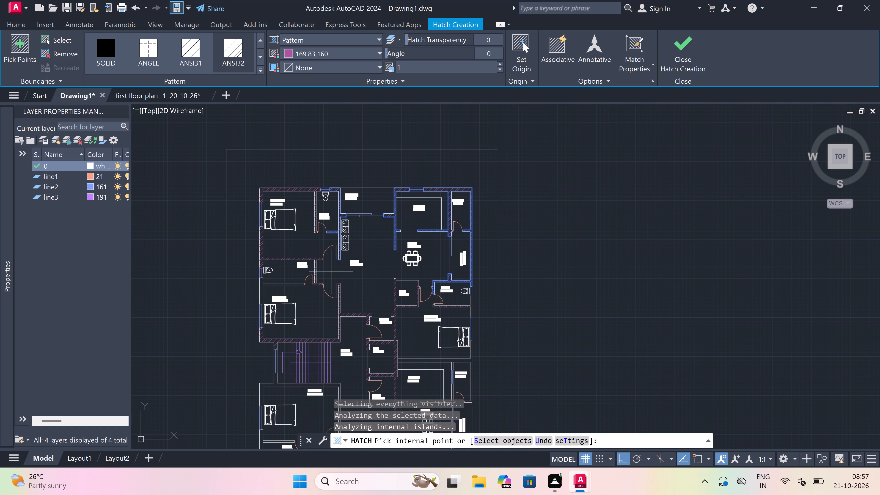
scroll(251, 286, "up", 2)
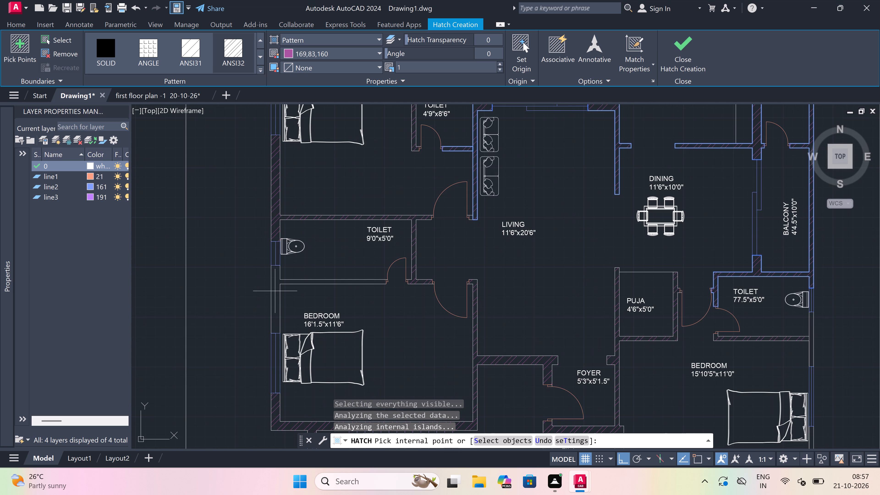
left_click(276, 292)
scroll(323, 232, "down", 4)
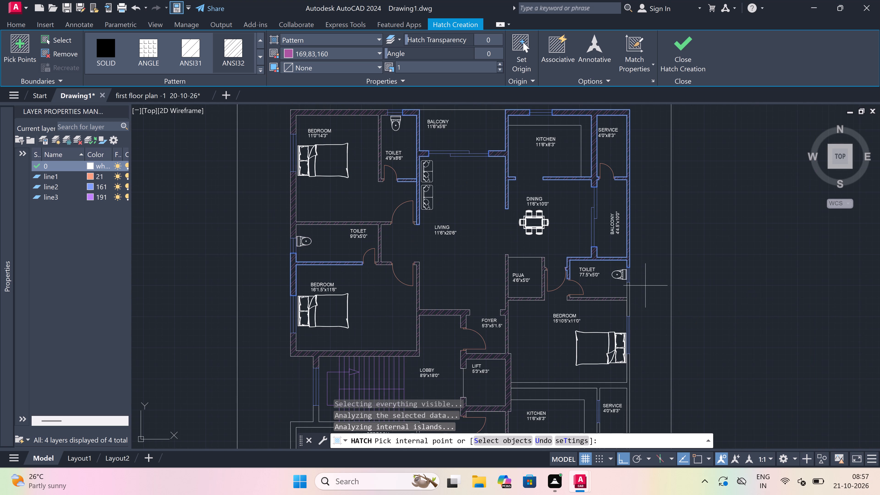
scroll(635, 302, "up", 1)
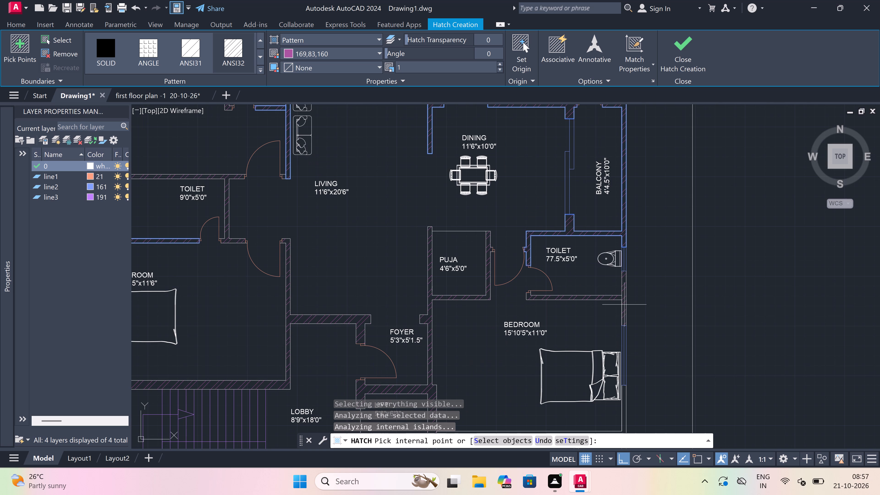
left_click(624, 305)
scroll(247, 124, "down", 1)
scroll(287, 139, "down", 1)
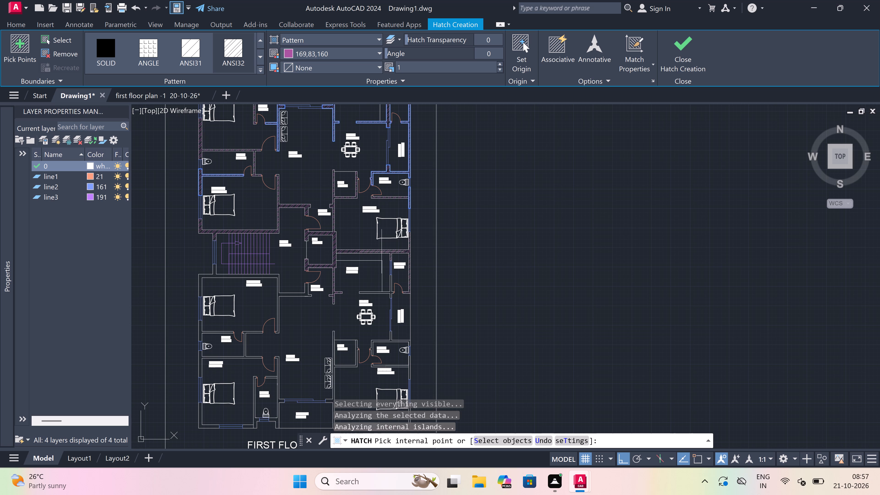
left_click(382, 251)
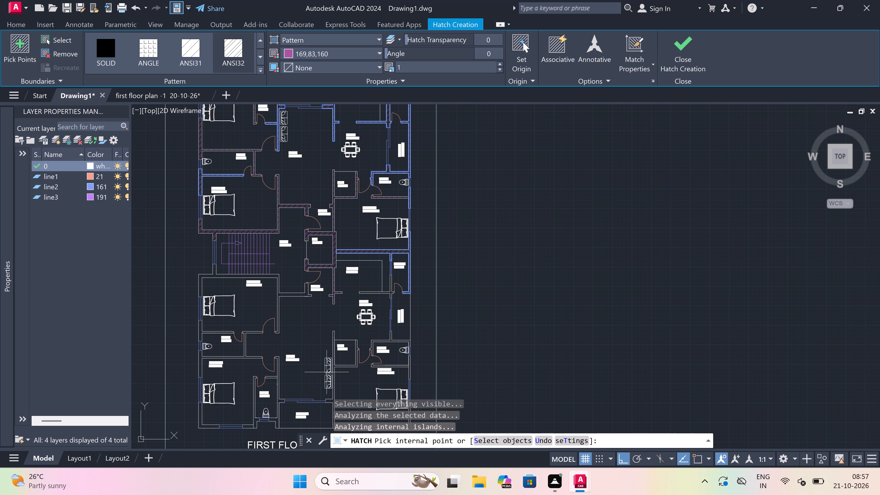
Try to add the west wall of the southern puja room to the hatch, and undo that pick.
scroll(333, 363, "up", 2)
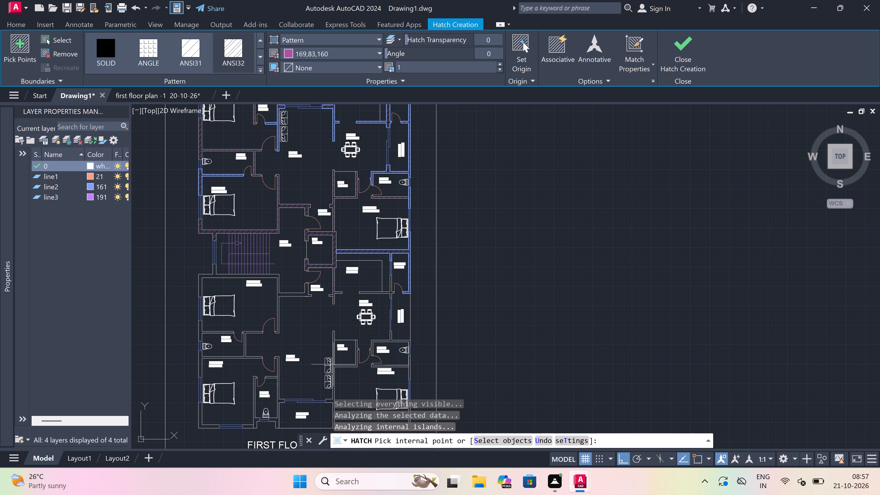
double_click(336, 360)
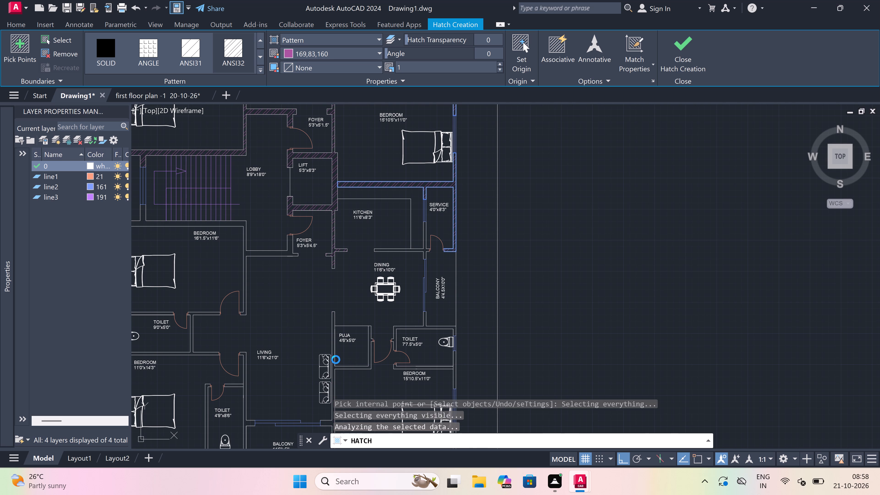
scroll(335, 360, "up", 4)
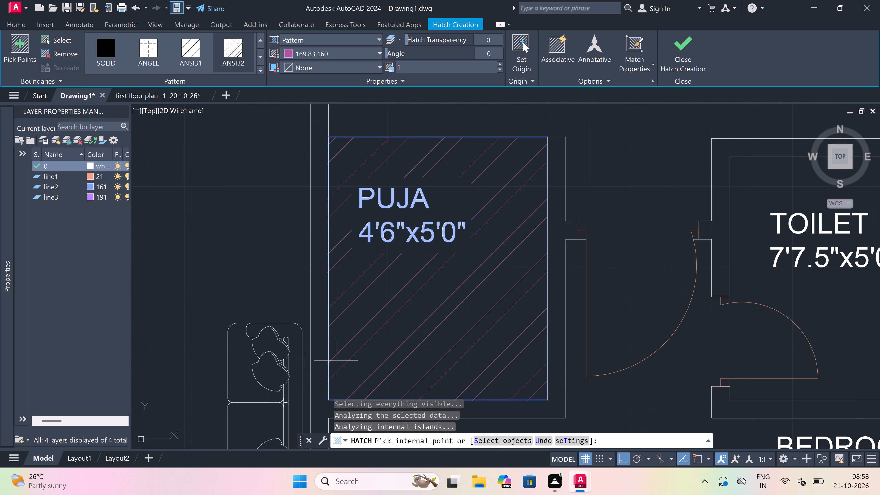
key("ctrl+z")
Add the south wall of the 7'7.5"x5'0" toilet and the adjoining east exterior wall to the ANSI32 hatch.
scroll(317, 310, "down", 1)
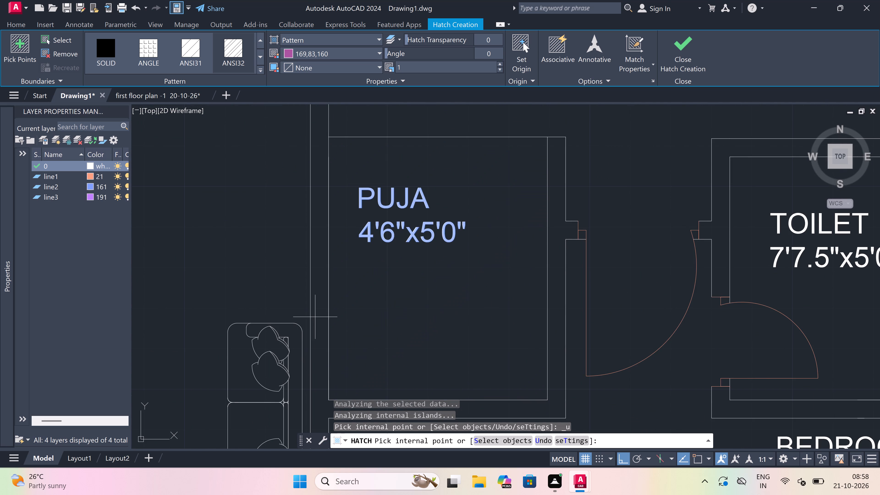
scroll(317, 310, "down", 2)
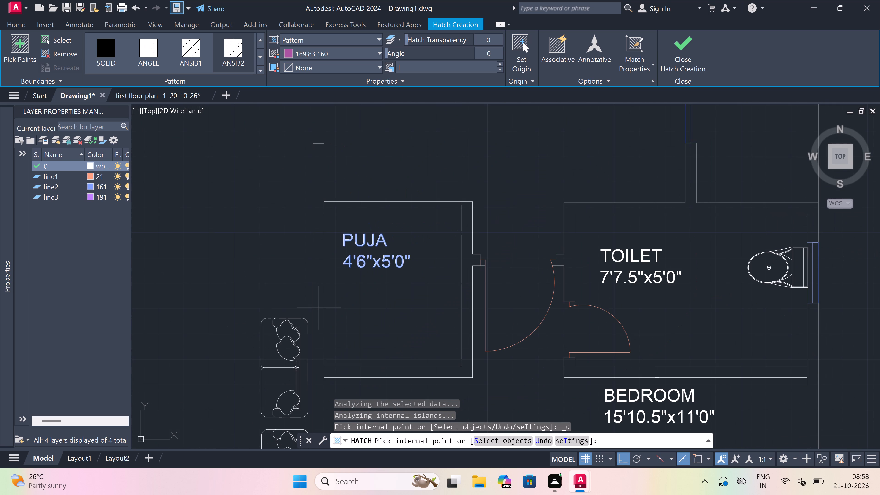
scroll(319, 308, "down", 4)
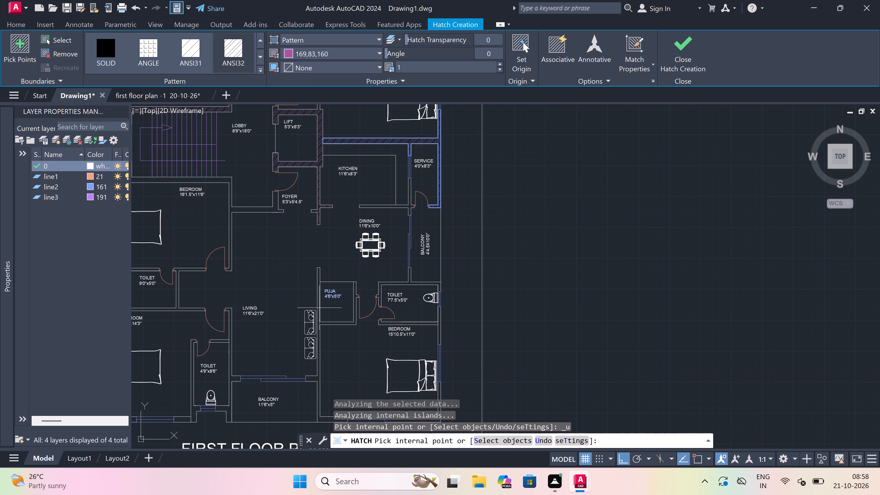
scroll(319, 308, "up", 2)
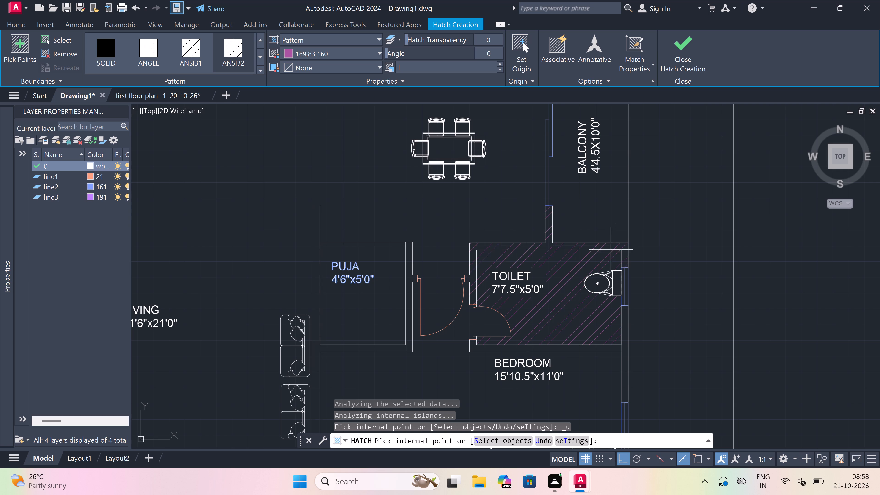
left_click(562, 346)
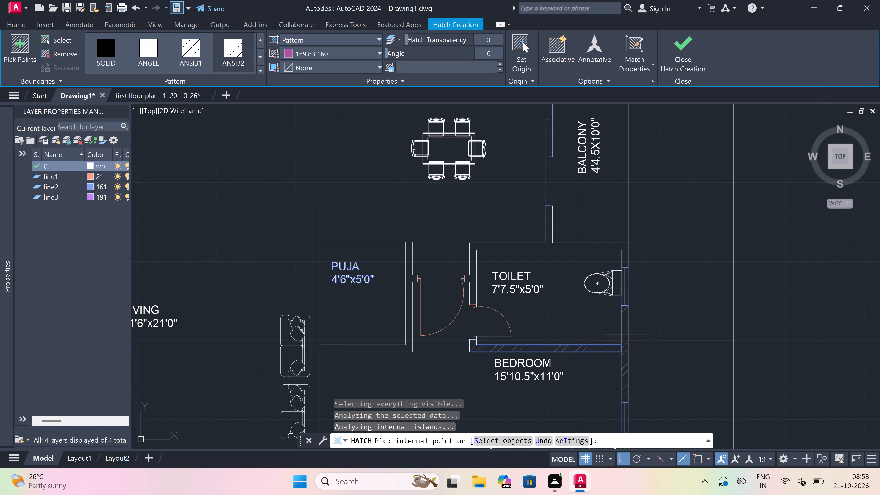
double_click(626, 334)
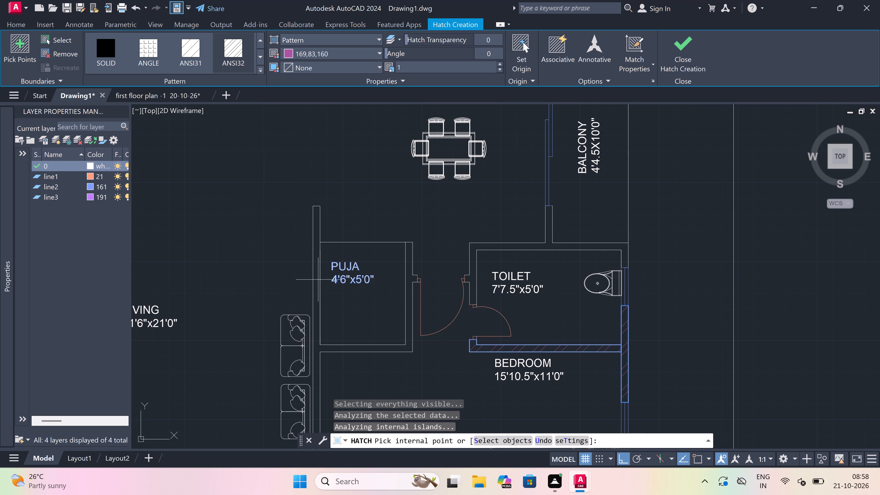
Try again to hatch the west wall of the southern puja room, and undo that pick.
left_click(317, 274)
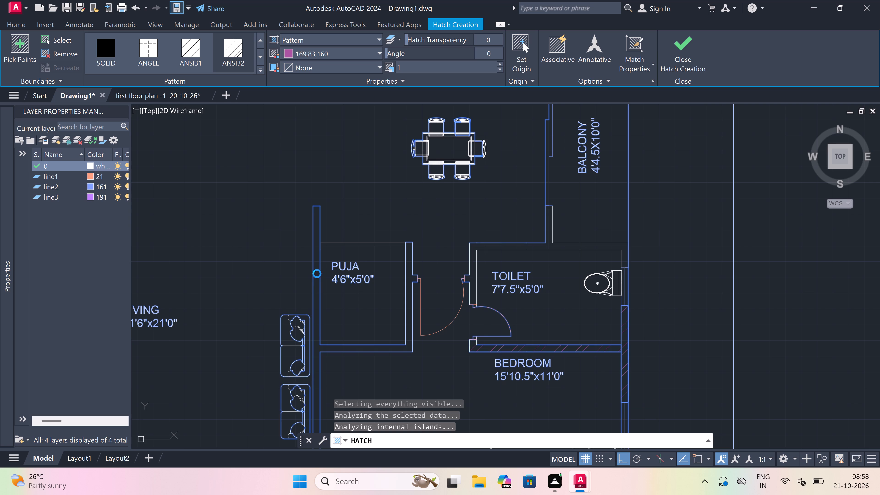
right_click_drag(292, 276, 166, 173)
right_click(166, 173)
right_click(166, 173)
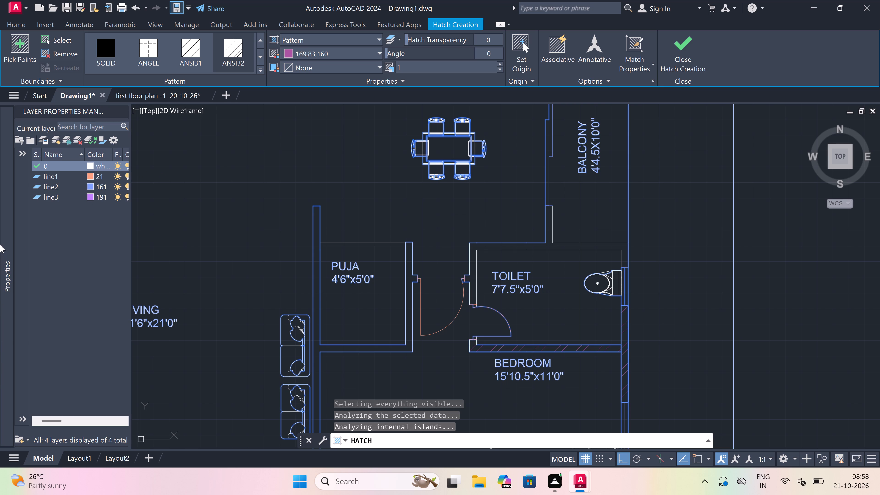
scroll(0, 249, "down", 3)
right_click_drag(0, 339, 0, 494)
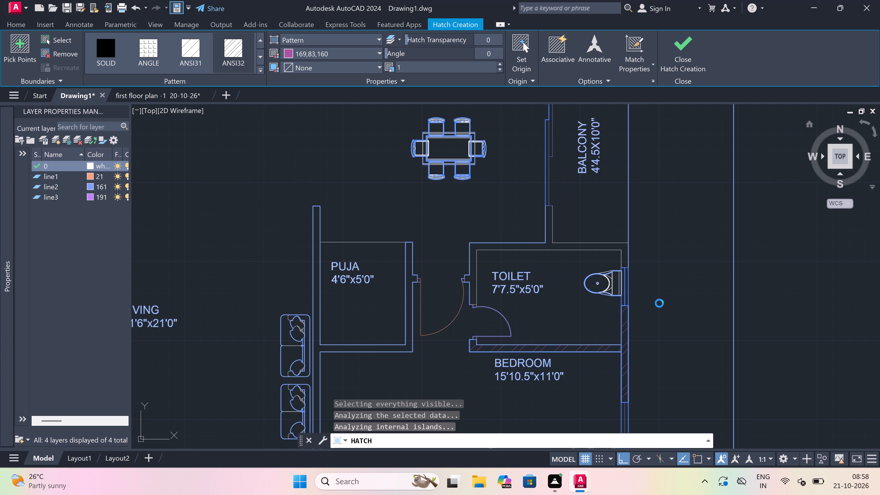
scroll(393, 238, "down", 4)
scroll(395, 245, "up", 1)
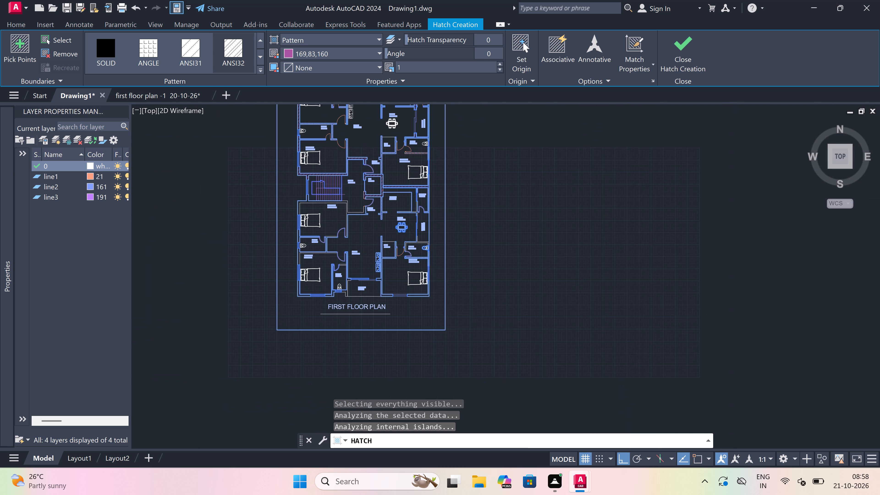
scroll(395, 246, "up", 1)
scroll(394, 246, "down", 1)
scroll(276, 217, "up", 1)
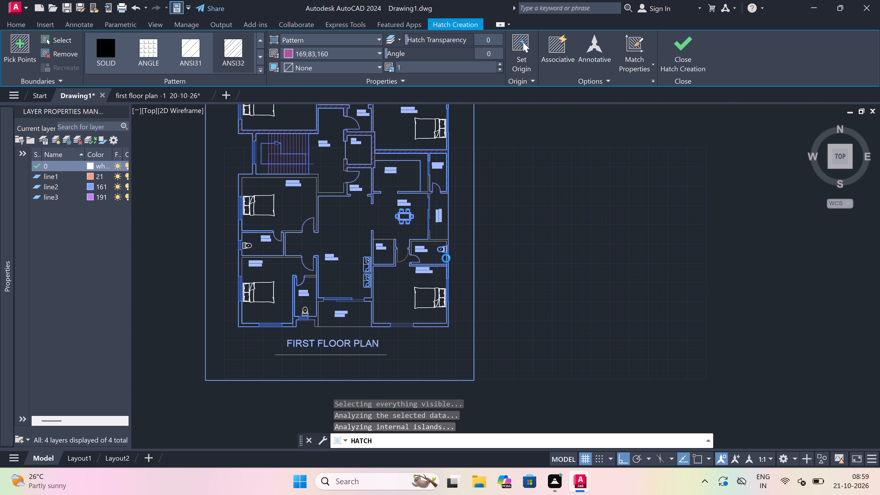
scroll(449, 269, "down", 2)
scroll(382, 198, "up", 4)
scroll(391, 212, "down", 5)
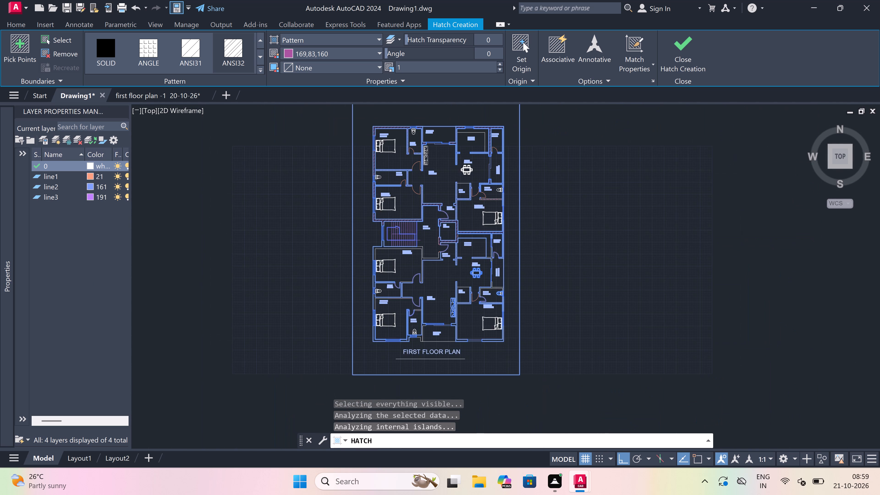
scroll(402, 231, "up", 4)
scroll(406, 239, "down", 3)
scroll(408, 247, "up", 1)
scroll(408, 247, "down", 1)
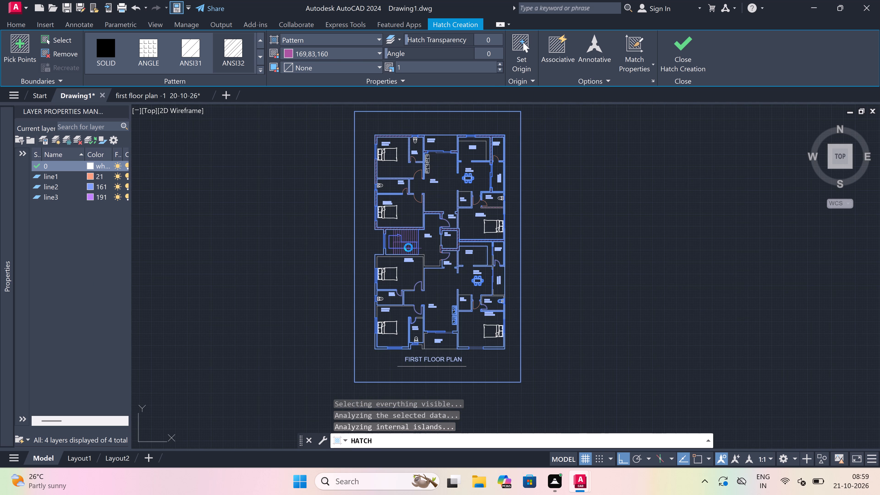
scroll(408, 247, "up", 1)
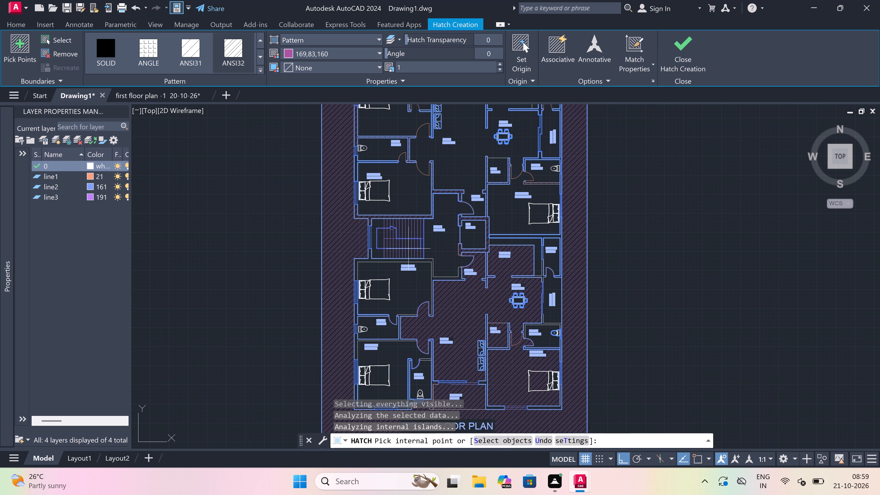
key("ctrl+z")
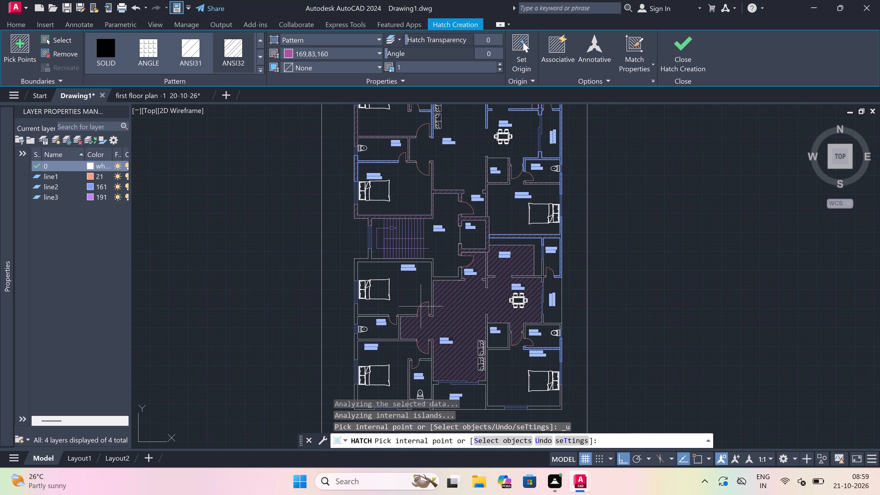
Add the southern 16'1.5"x11'6" bedroom and foyer walls, the kitchen–service–dining walls, and the 7'7.5"x5'0" toilet's north and west walls to the hatch.
double_click(384, 260)
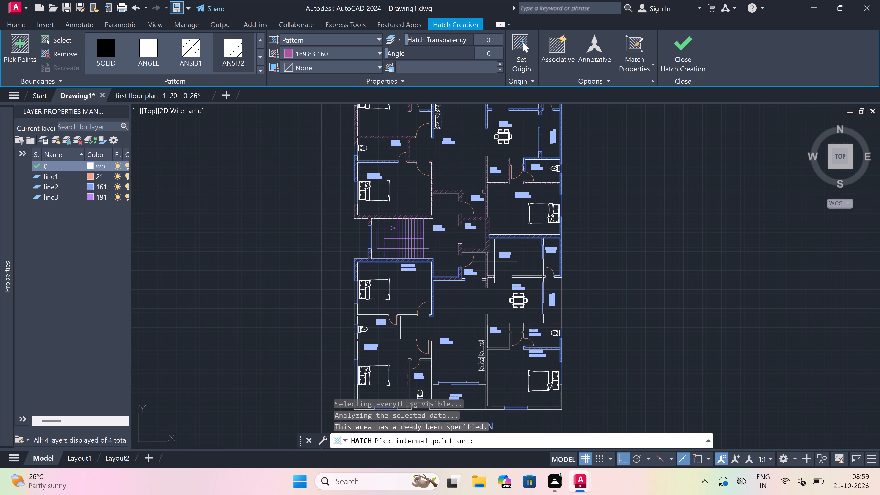
scroll(542, 279, "up", 3)
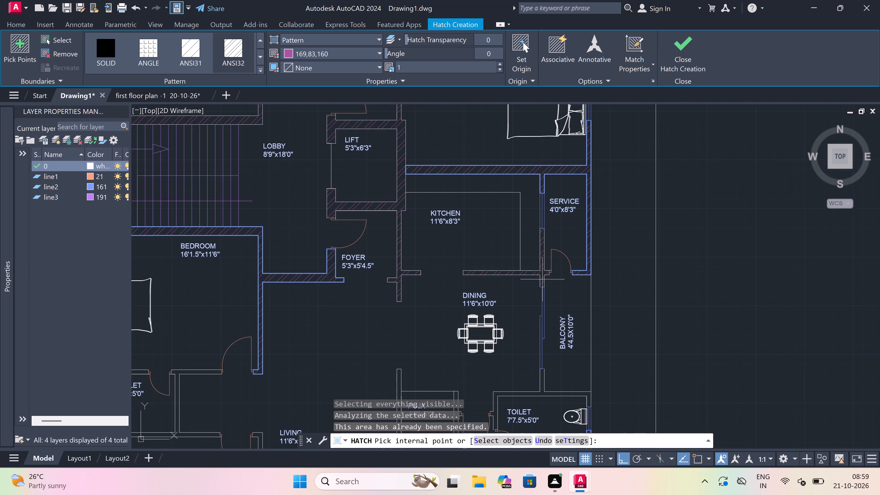
left_click(543, 275)
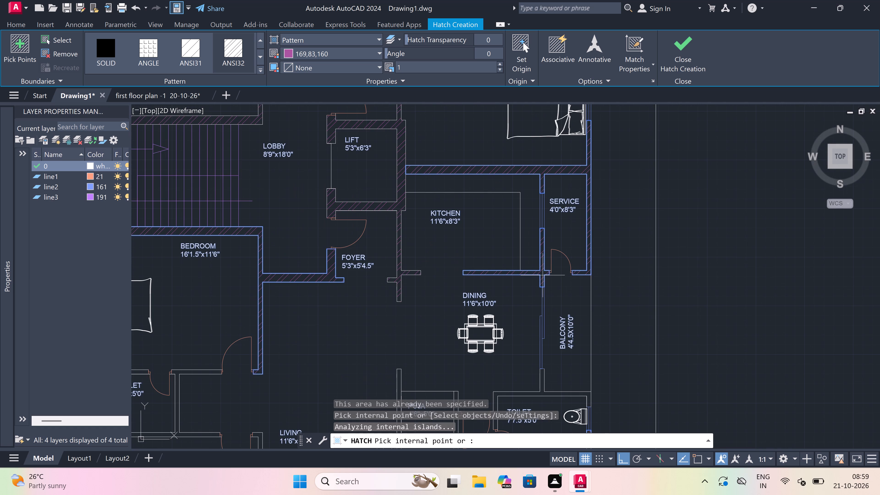
scroll(543, 275, "down", 3)
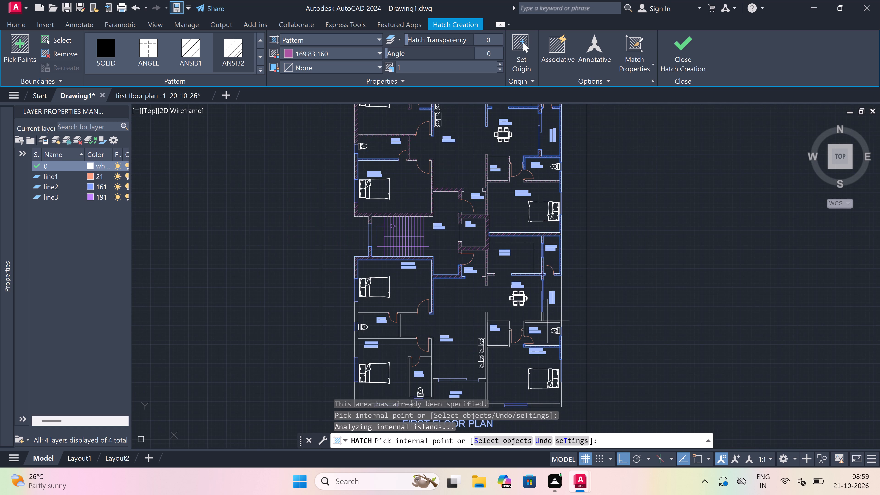
scroll(548, 321, "up", 2)
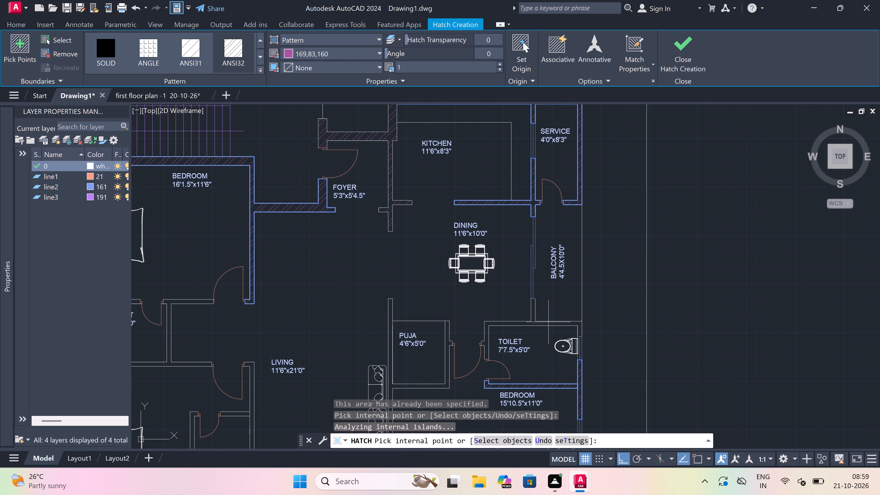
left_click(549, 324)
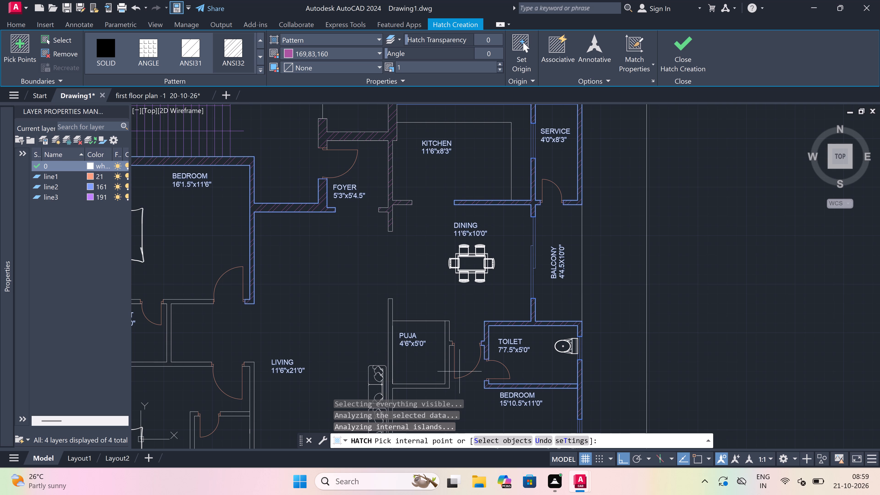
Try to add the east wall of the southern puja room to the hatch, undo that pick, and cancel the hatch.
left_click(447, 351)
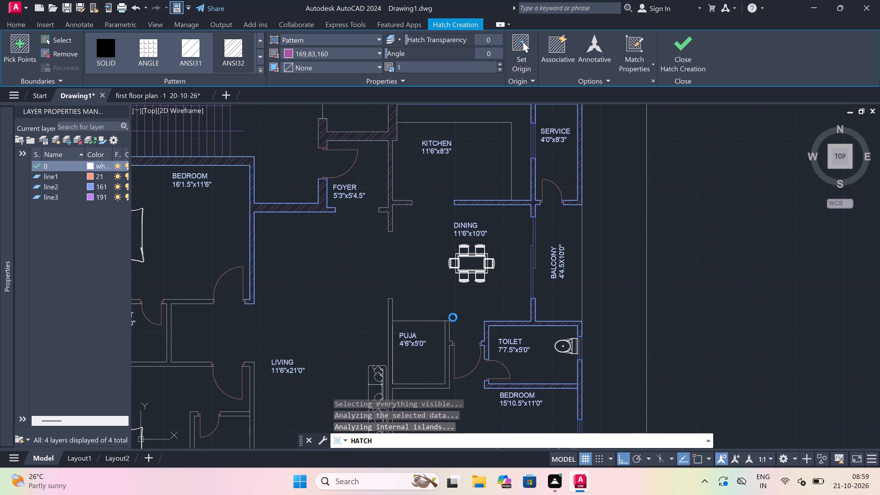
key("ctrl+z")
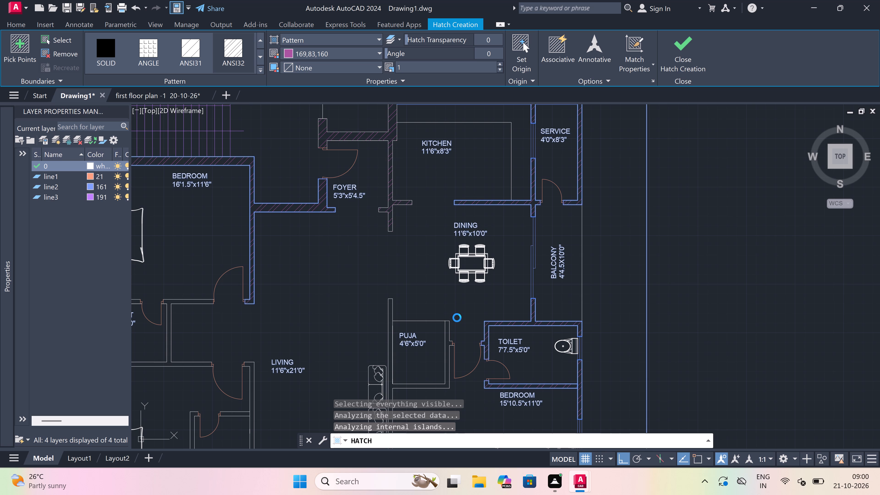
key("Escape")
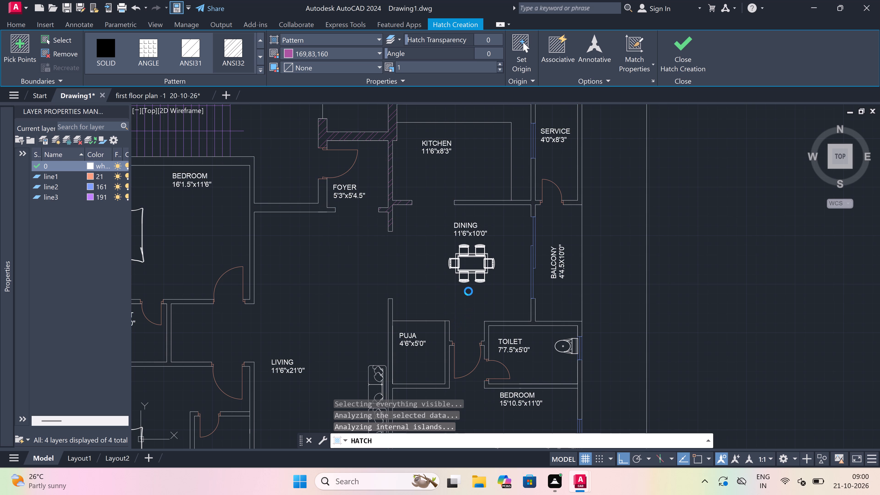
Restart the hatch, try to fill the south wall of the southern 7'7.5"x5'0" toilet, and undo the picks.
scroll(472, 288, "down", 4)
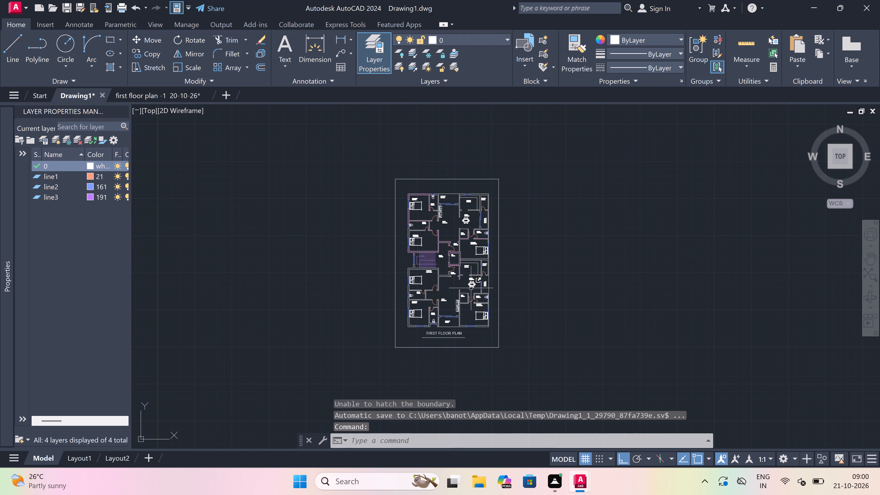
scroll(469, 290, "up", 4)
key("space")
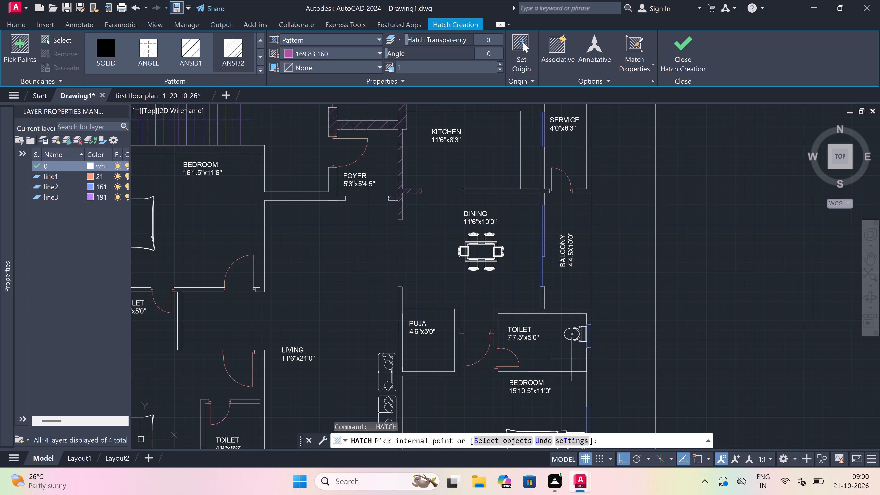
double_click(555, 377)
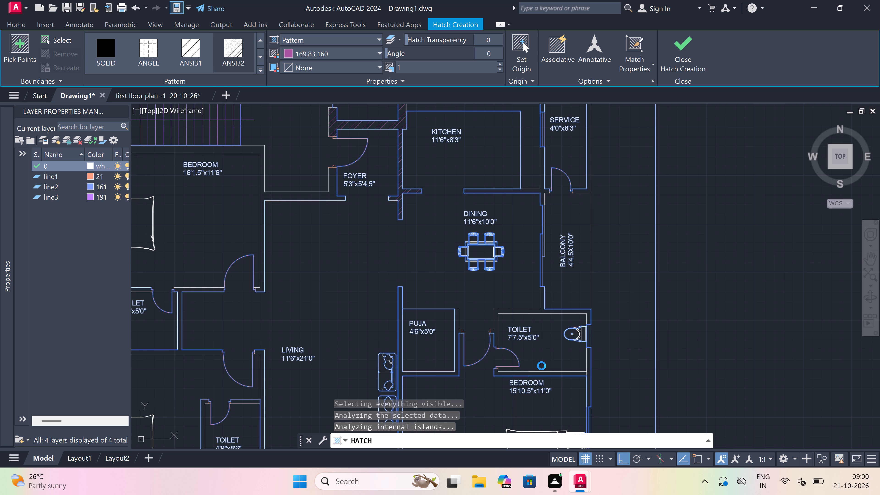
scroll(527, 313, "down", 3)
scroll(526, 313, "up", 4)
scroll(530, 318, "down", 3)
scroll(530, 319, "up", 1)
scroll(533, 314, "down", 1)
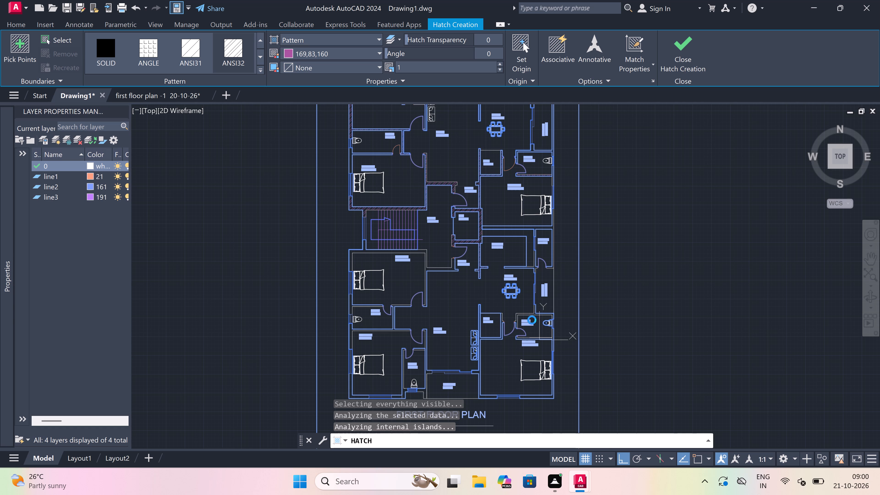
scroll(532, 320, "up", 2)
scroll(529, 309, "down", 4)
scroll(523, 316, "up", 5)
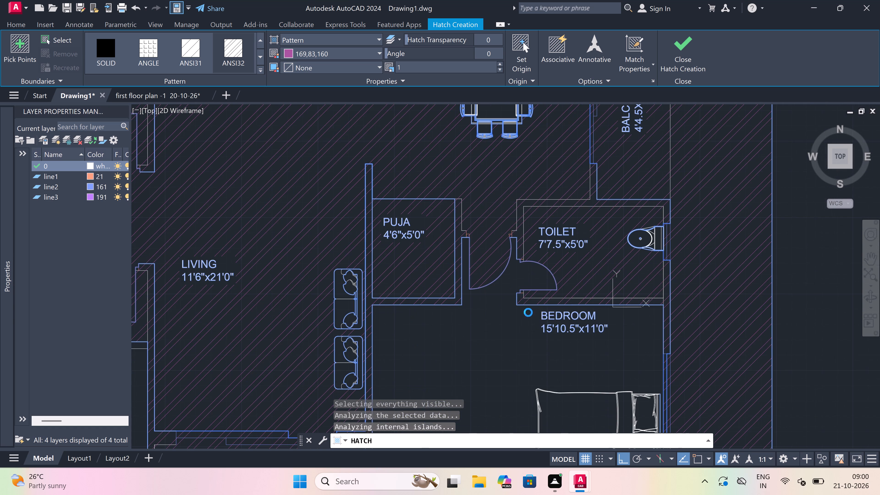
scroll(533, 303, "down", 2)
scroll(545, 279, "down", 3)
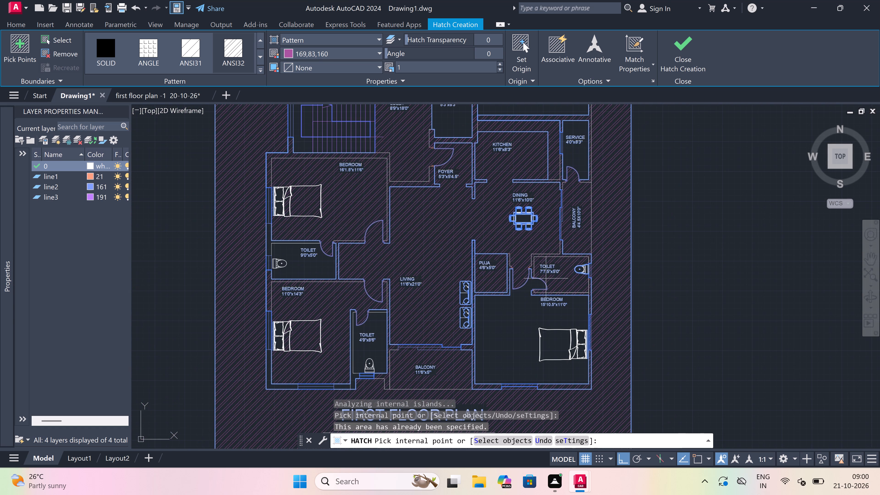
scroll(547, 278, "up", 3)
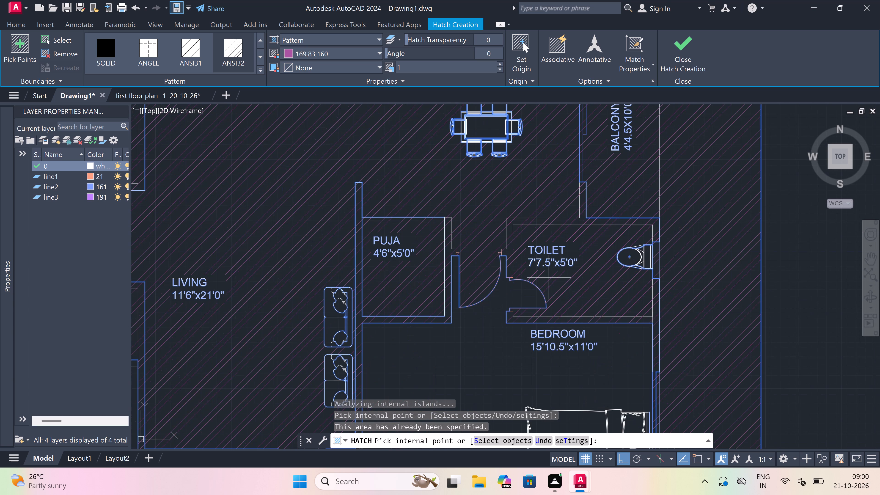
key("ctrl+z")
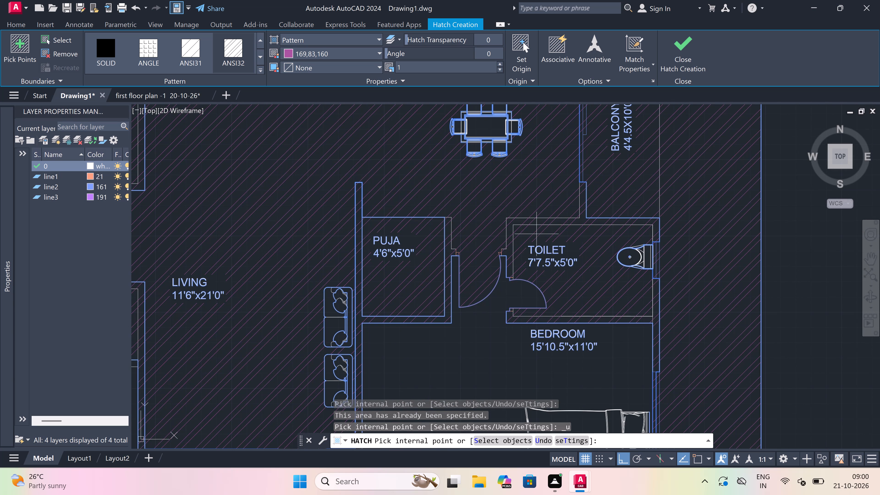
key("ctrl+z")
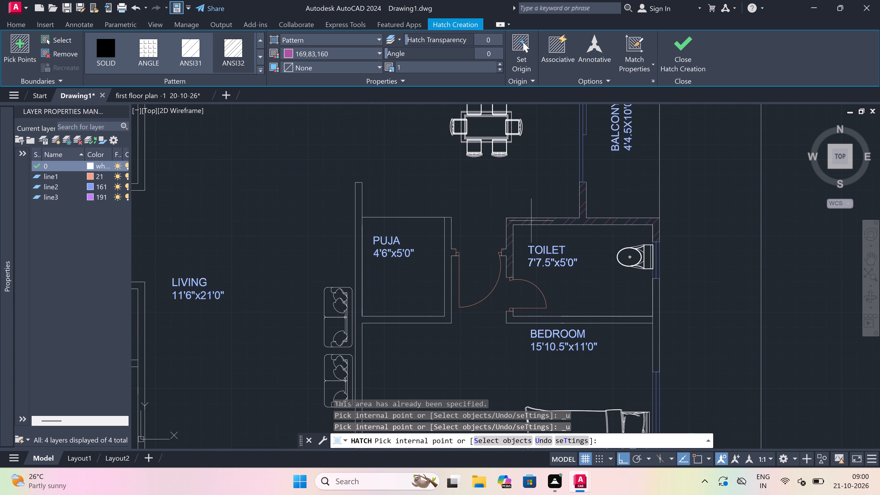
Apply ANSI32 hatch to the walls around the southern 7'7.5"x5'0" toilet, 15'10.5"x11'0" bedroom and puja room.
left_click(532, 221)
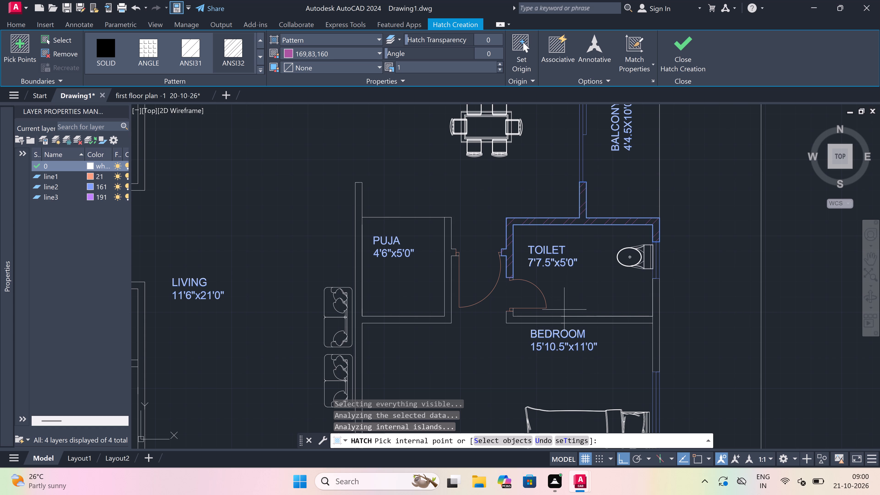
left_click(565, 319)
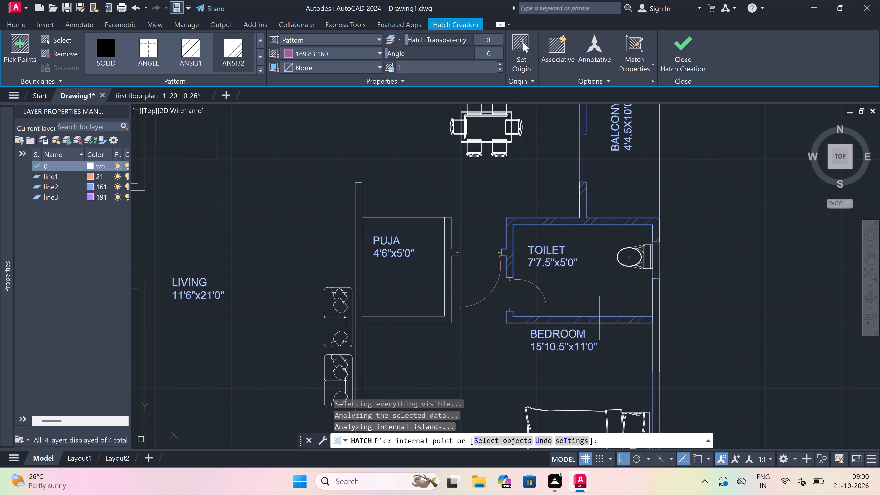
double_click(657, 319)
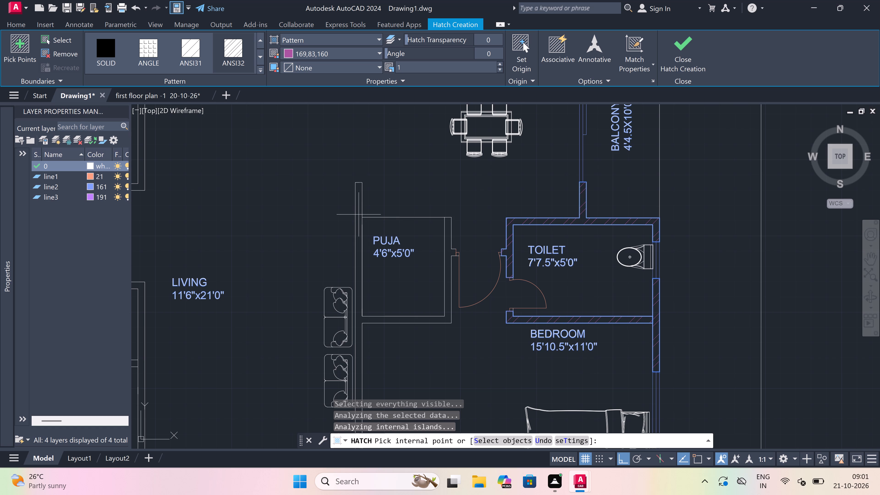
scroll(359, 214, "down", 2)
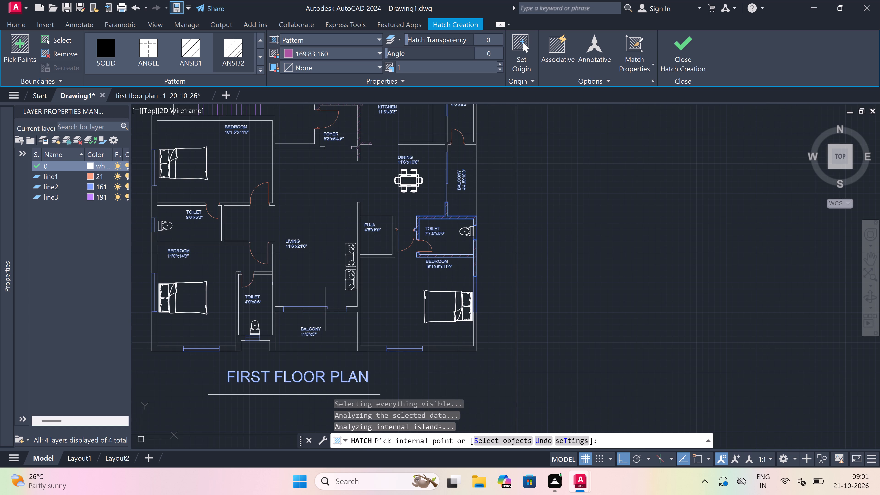
left_click(445, 349)
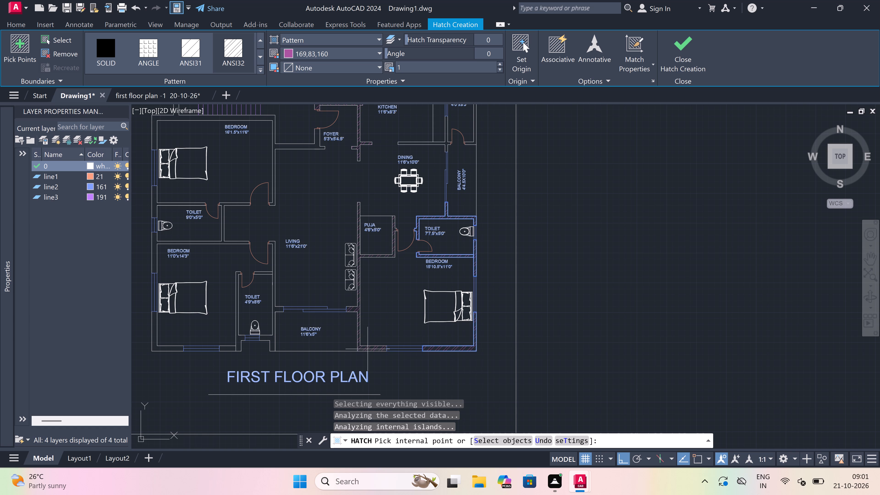
left_click(369, 349)
Add the walls of the southern 4'9"x8'6" toilet, 11'0"x14'3" bedroom and 9'0"x5'0" toilet to the ANSI32 hatch.
scroll(411, 295, "down", 4)
scroll(377, 306, "up", 4)
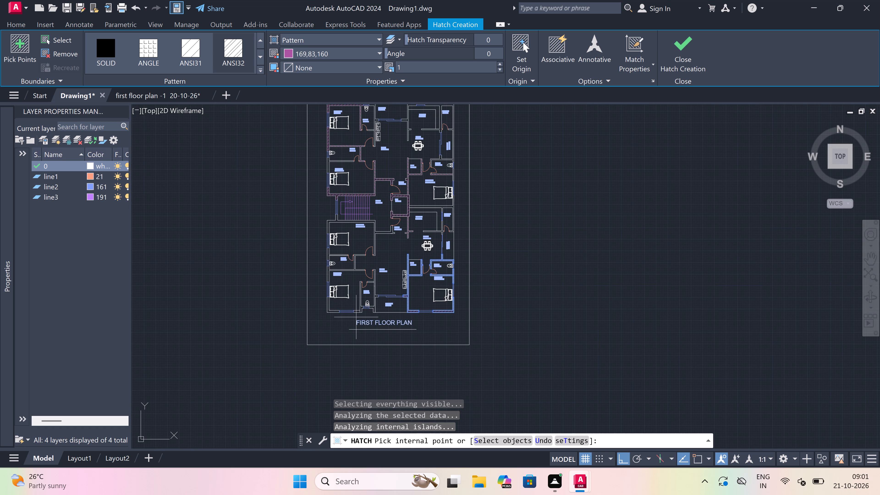
scroll(362, 305, "up", 1)
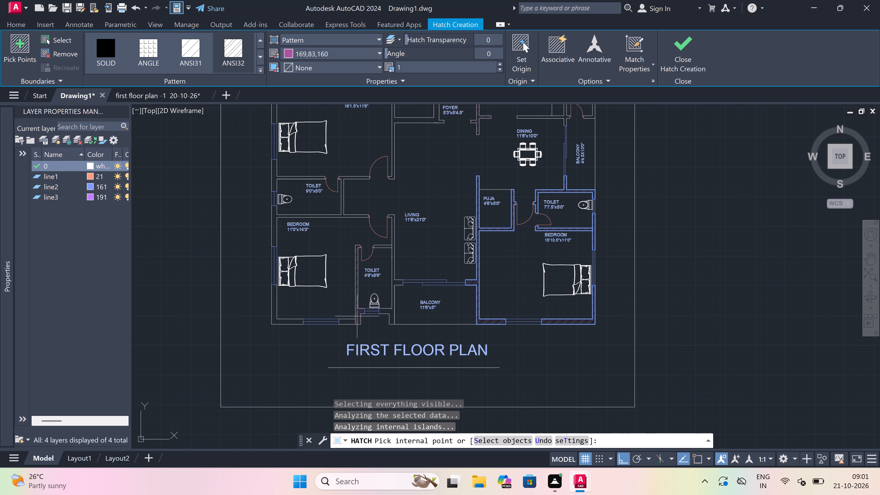
left_click(357, 316)
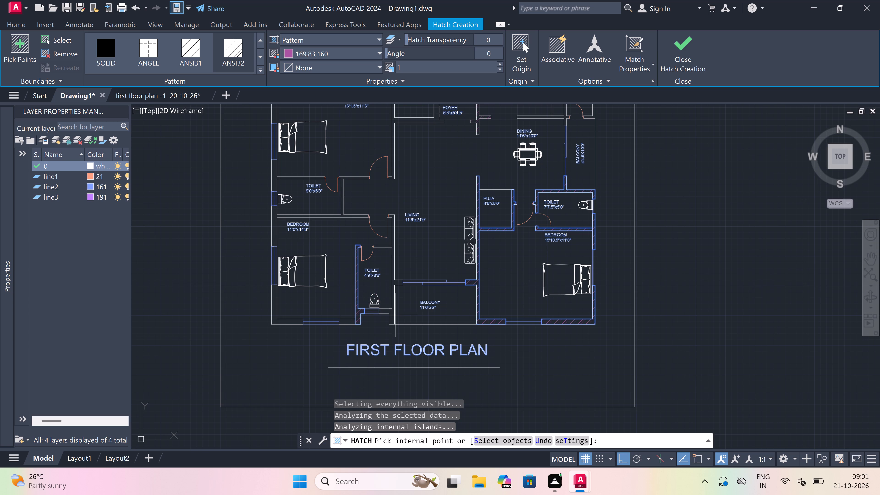
double_click(392, 318)
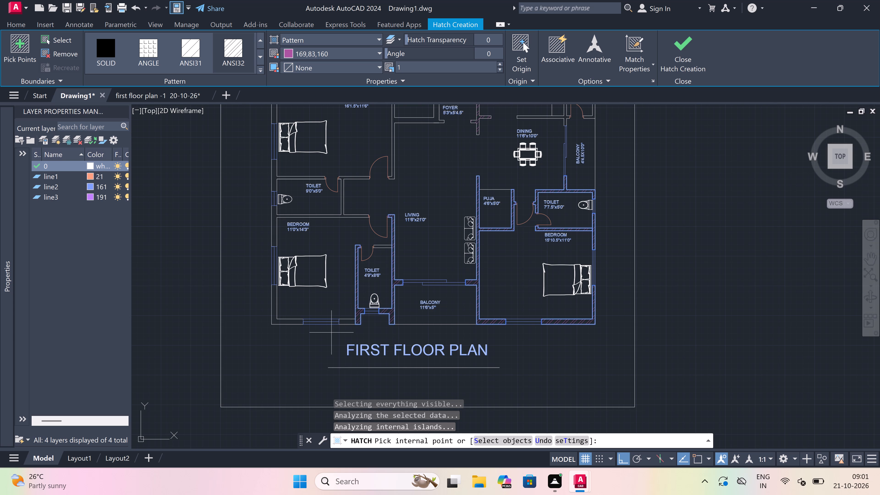
double_click(276, 322)
left_click(347, 323)
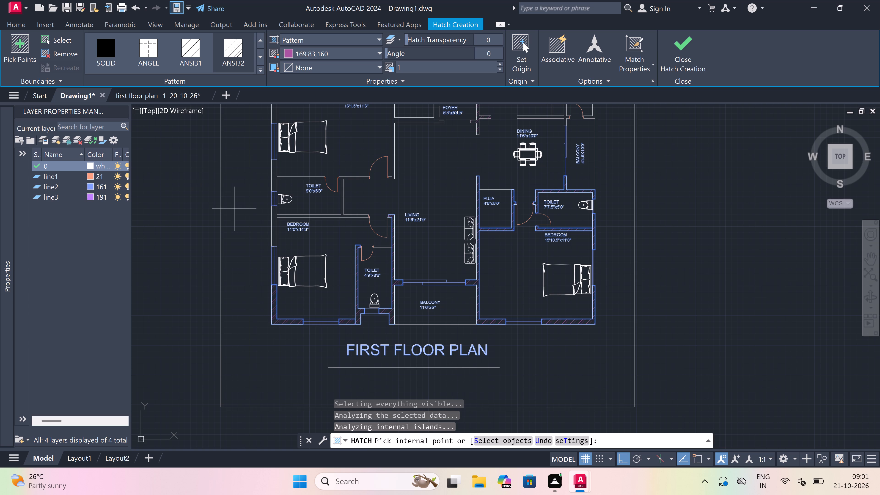
left_click(275, 225)
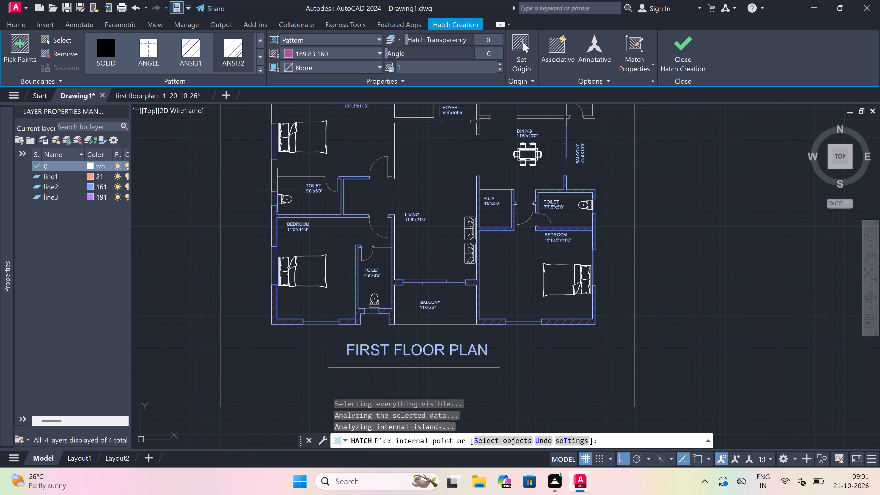
left_click(275, 178)
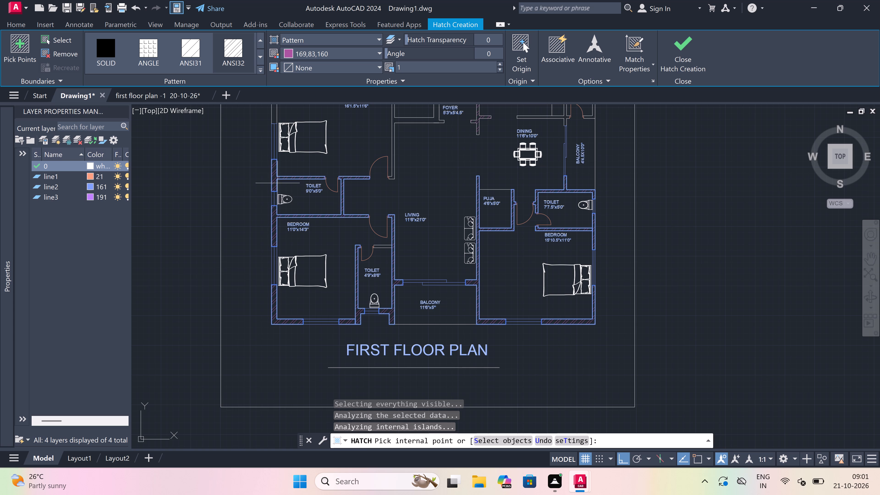
Add the north and east walls of the southern 16'1.5"x11'6" bedroom and the adjoining lobby and foyer walls to the hatch.
scroll(342, 269, "down", 3)
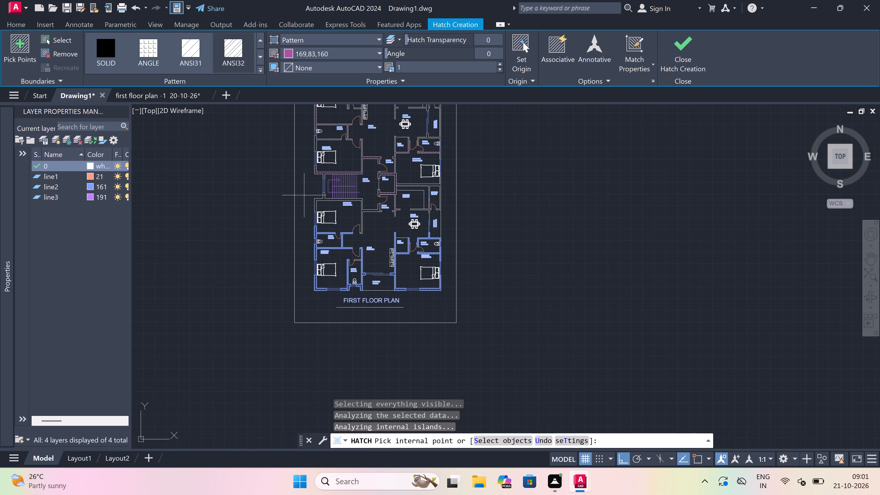
scroll(314, 195, "up", 2)
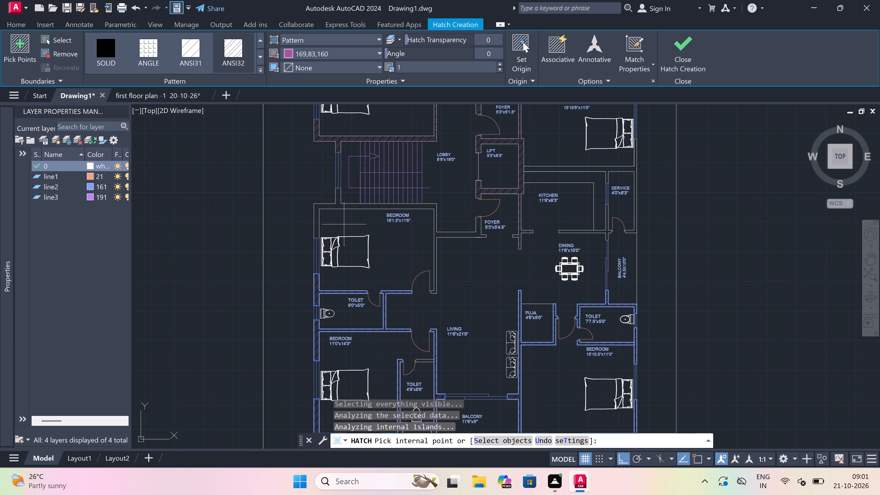
left_click(343, 206)
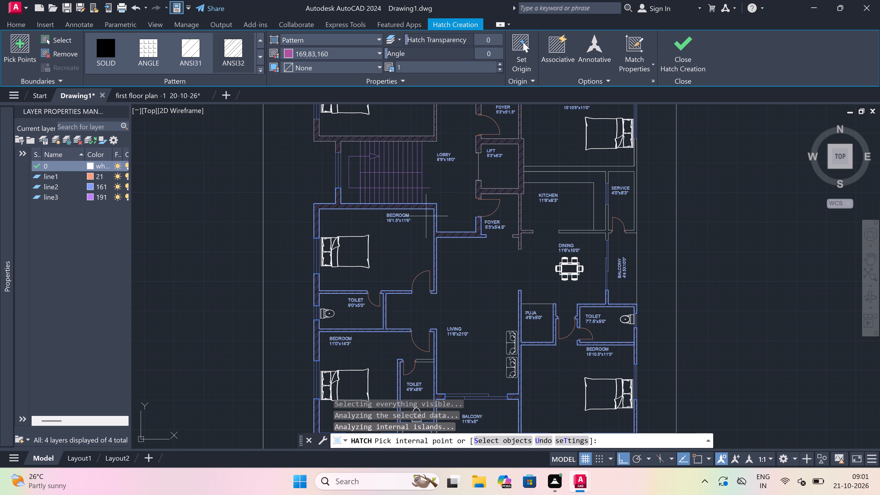
Add the southern kitchen's north wall, the service area's east wall, and the kitchen–service–dining partition walls to the hatch.
scroll(404, 235, "down", 2)
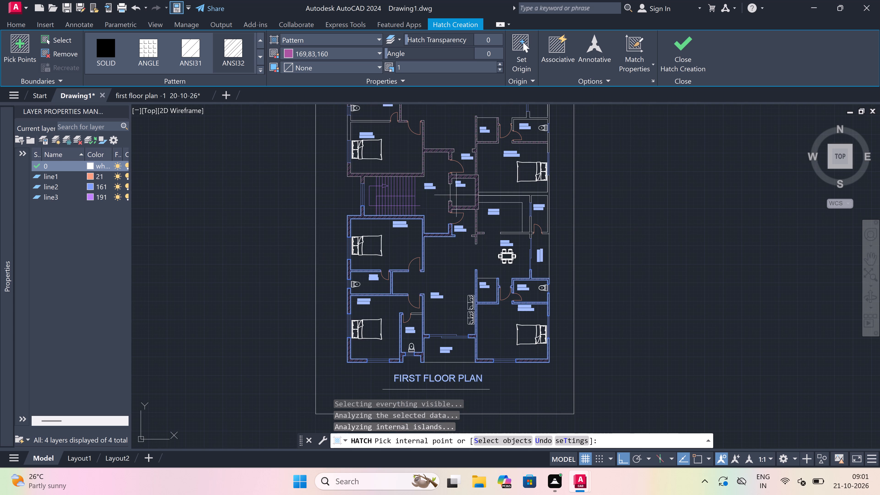
scroll(502, 193, "up", 2)
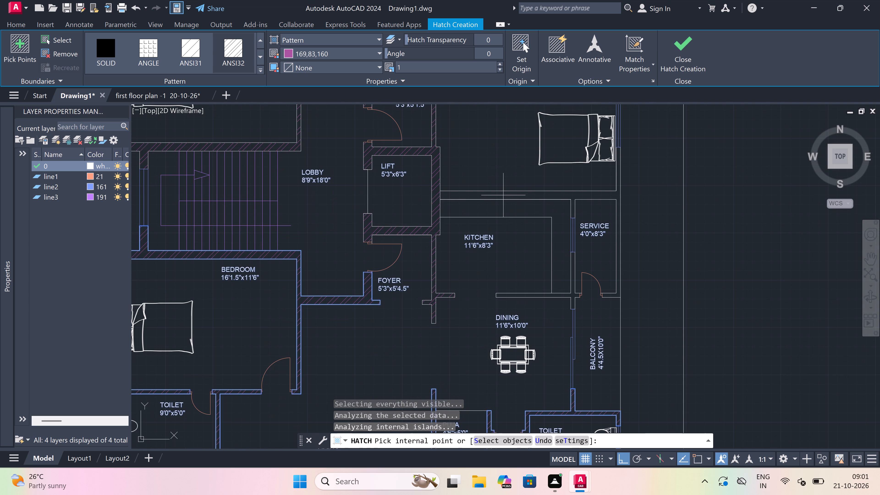
left_click(503, 194)
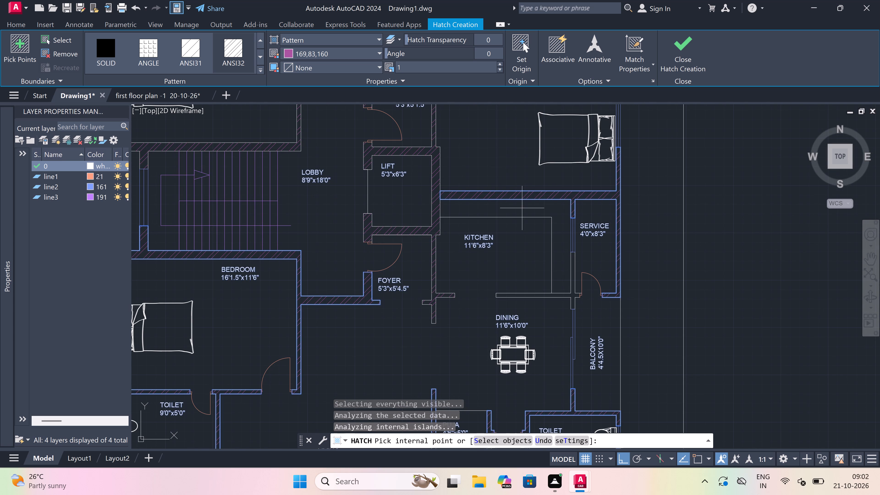
double_click(544, 293)
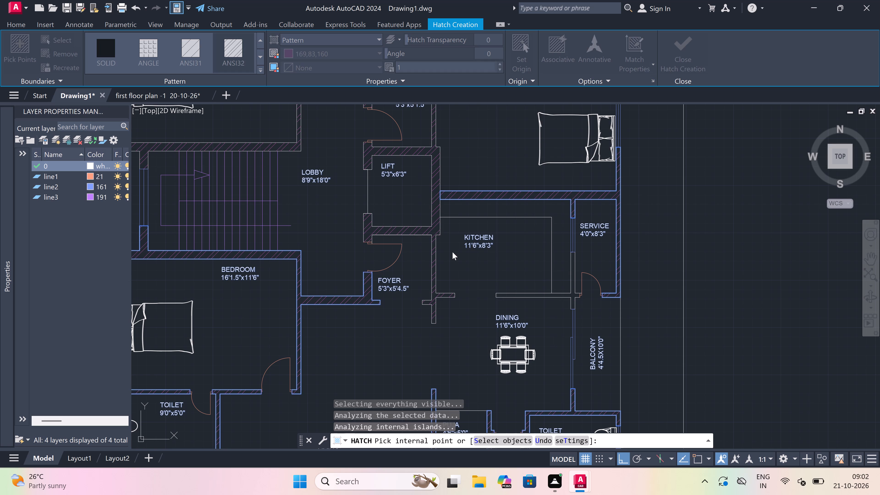
left_click(522, 182)
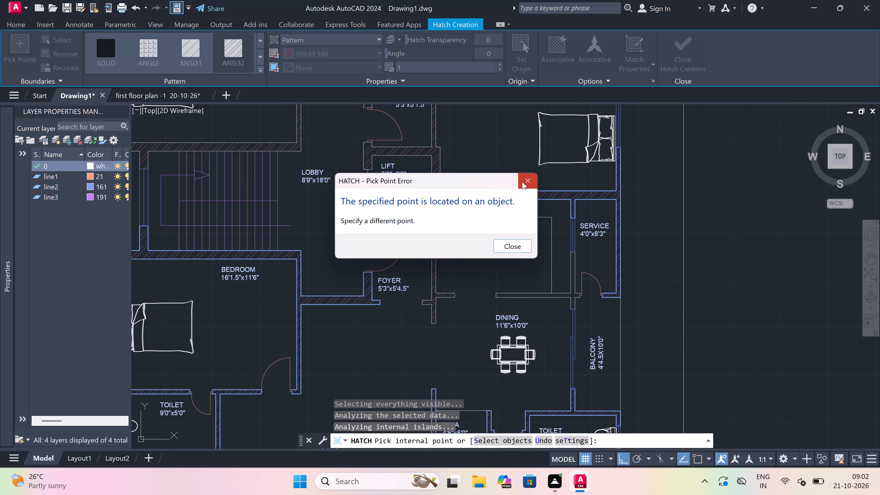
left_click(556, 294)
scroll(437, 253, "down", 4)
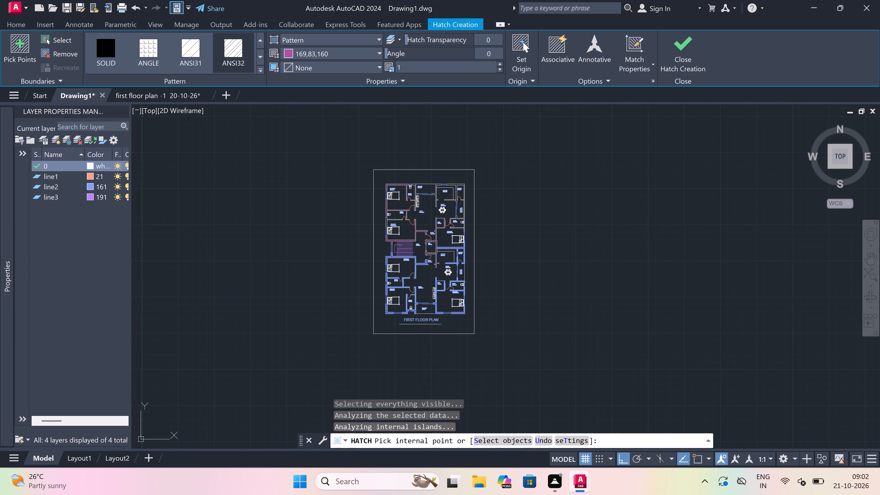
Apply ANSI32 hatch to the remaining northern walls around the kitchen, service area, east balcony, 11'6"x5'6" balcony and living room.
scroll(465, 282, "up", 3)
key("Escape")
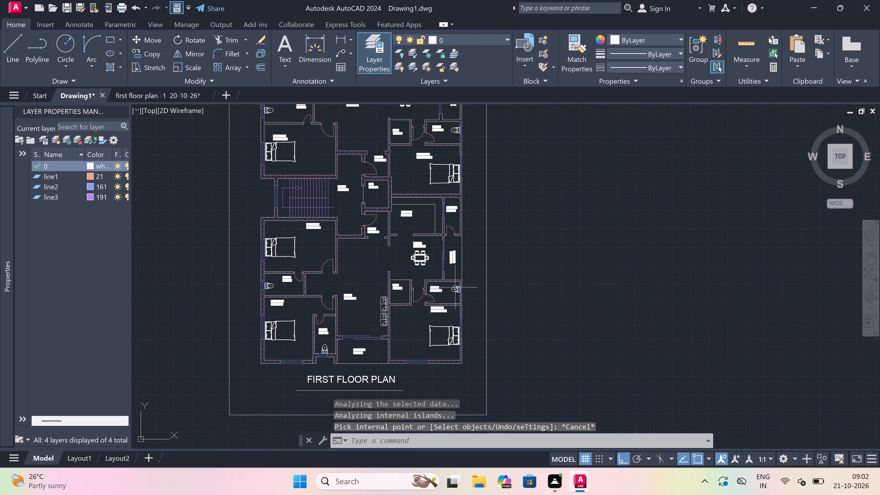
scroll(420, 306, "down", 1)
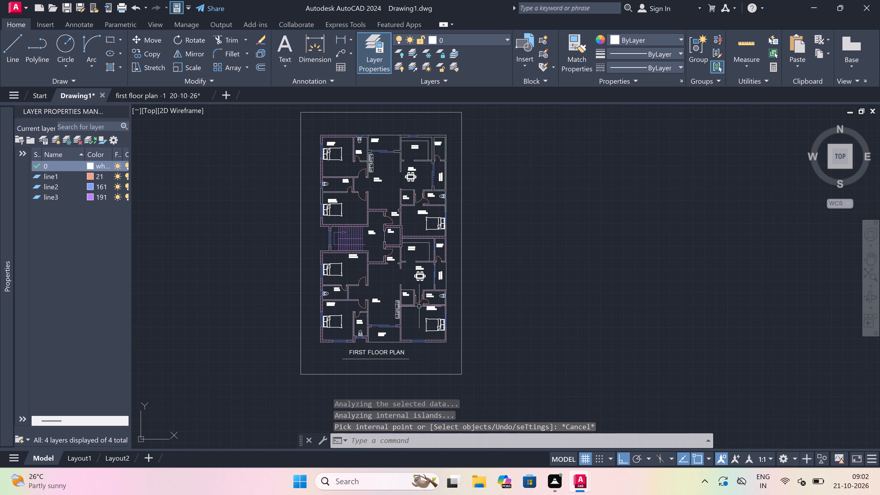
scroll(379, 137, "up", 2)
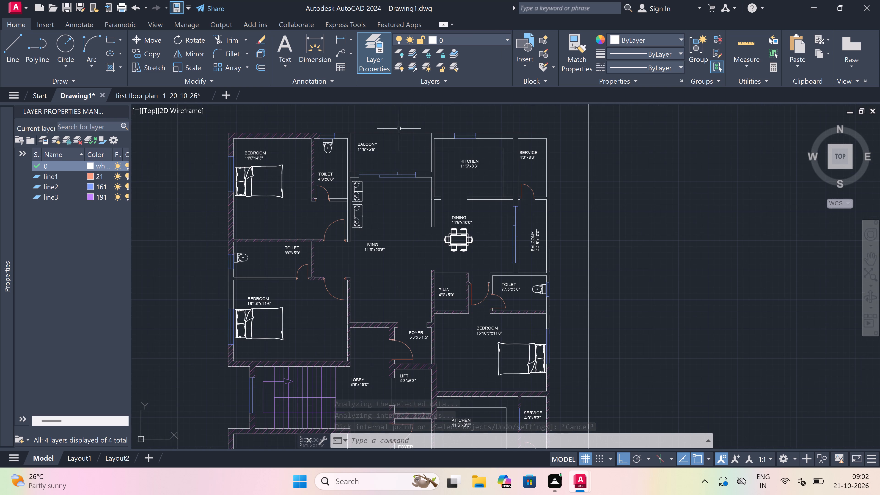
key("space")
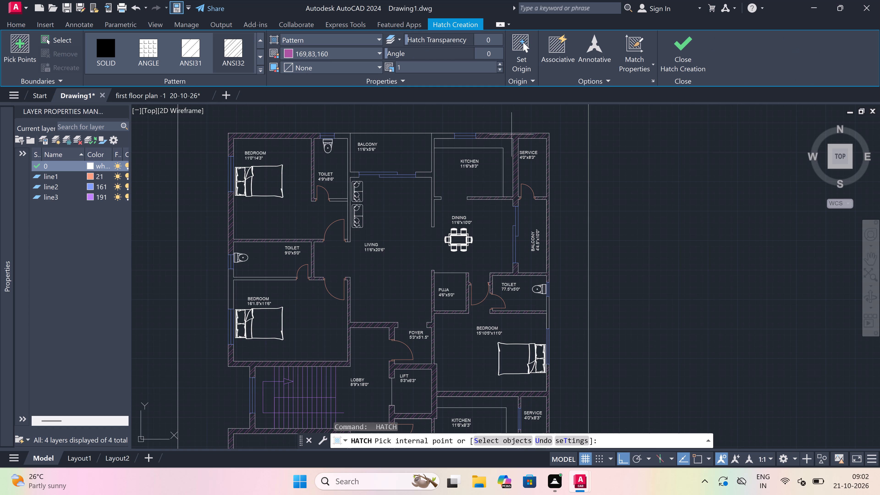
left_click(512, 135)
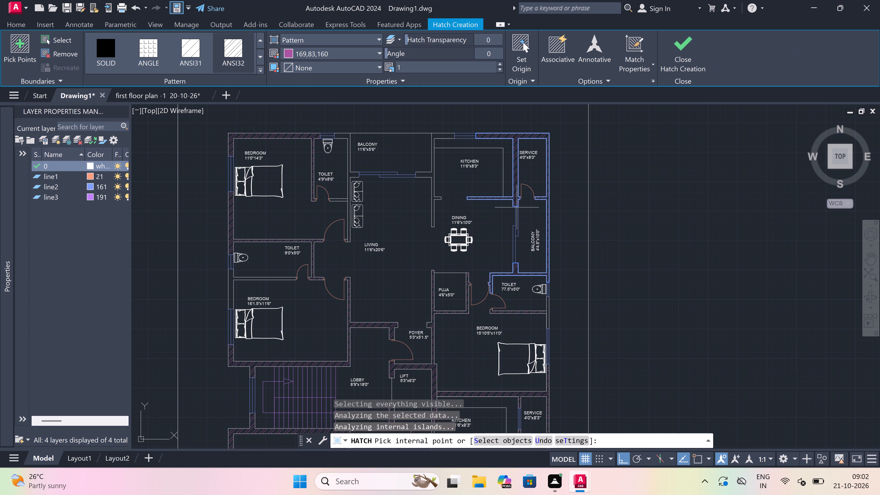
left_click(443, 135)
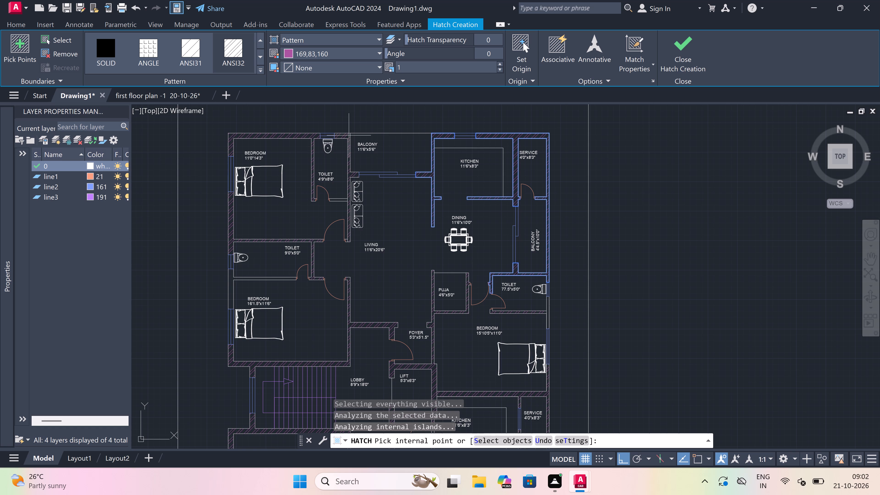
double_click(349, 135)
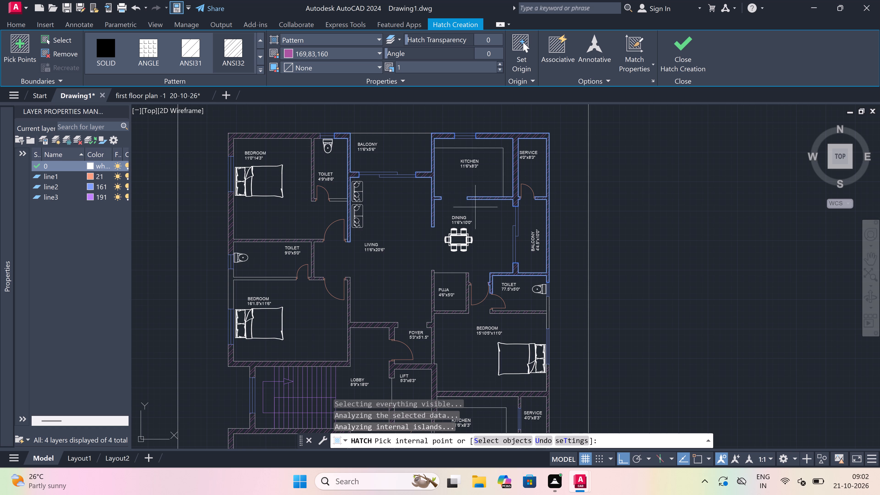
key("Escape")
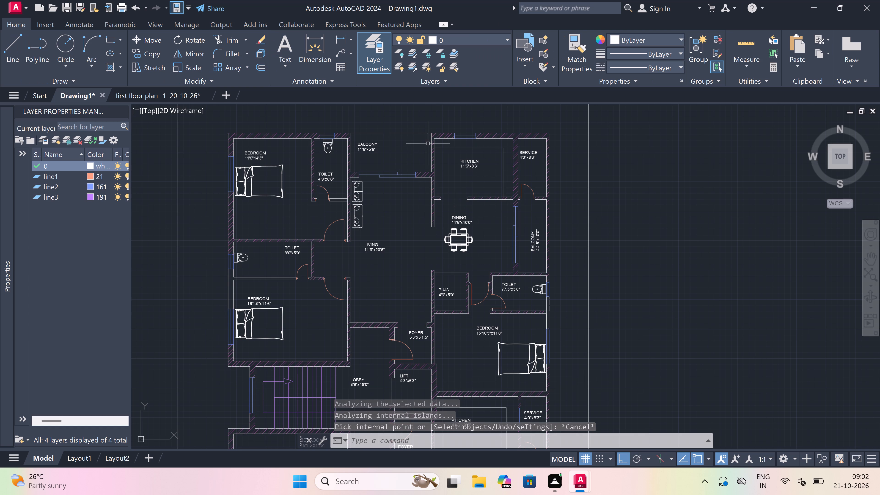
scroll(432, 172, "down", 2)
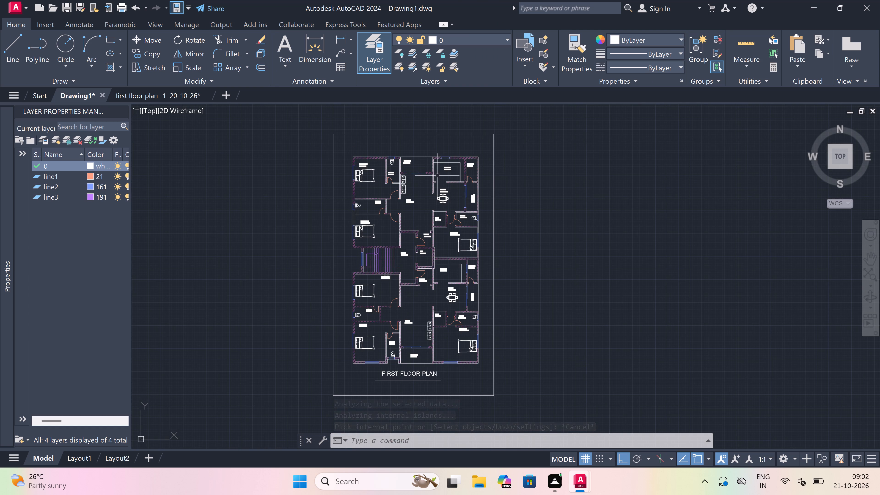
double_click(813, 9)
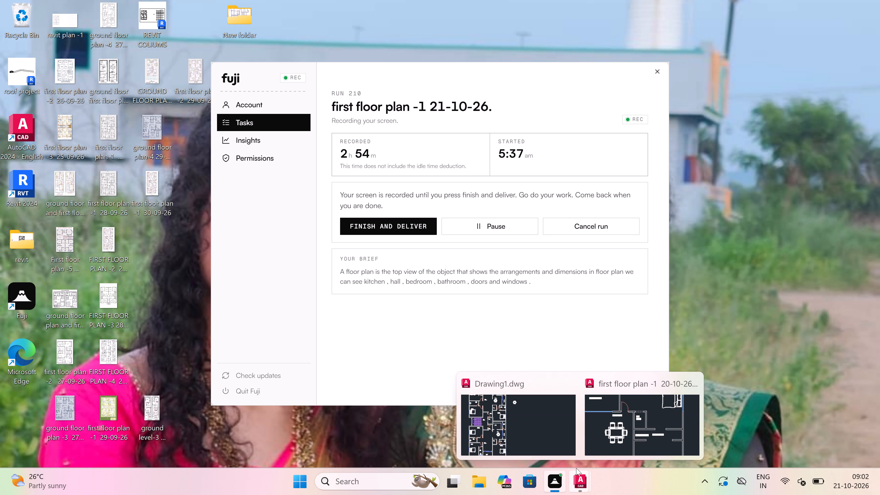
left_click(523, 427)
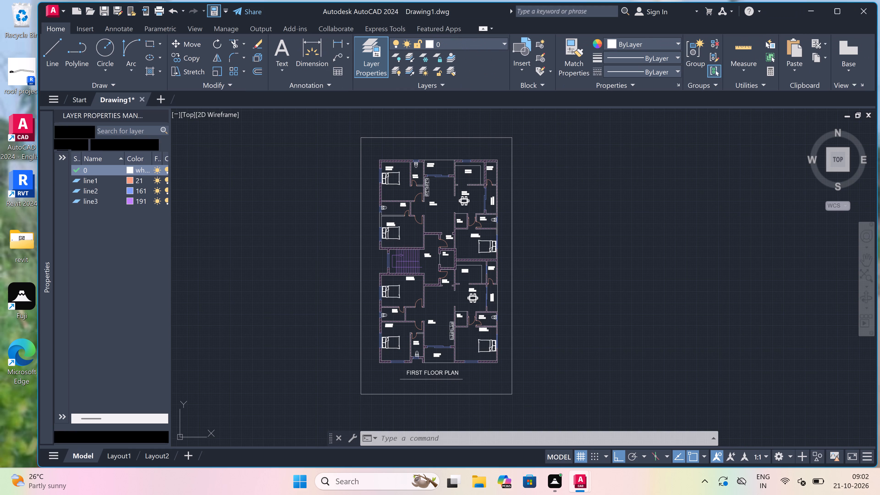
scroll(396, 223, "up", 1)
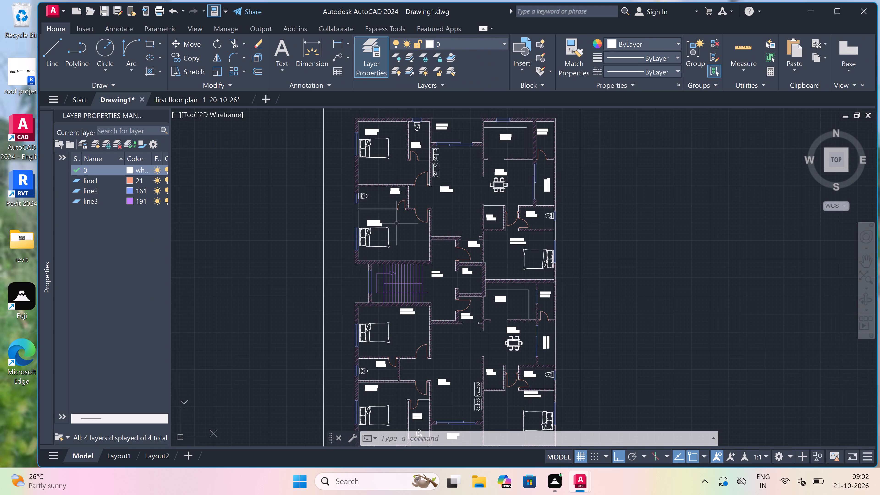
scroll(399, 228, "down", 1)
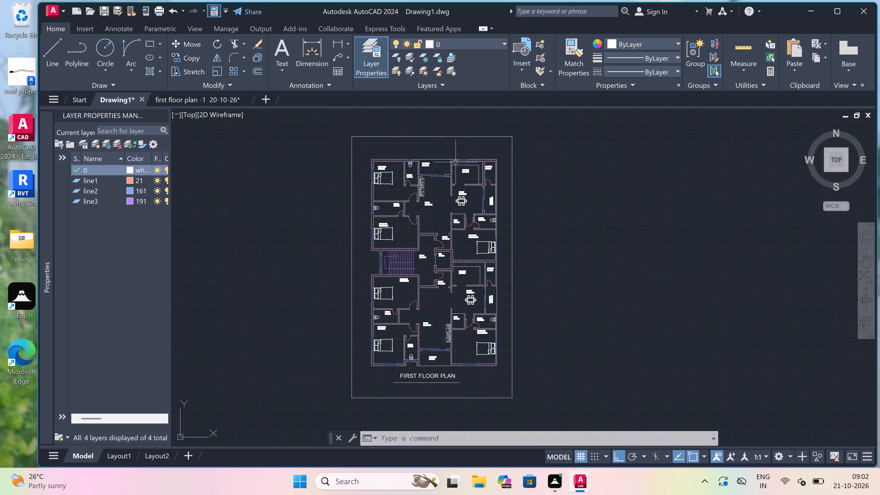
Erase the two counter lines in the northern 11'6"x8'3" kitchen.
scroll(465, 153, "up", 5)
scroll(452, 216, "up", 3)
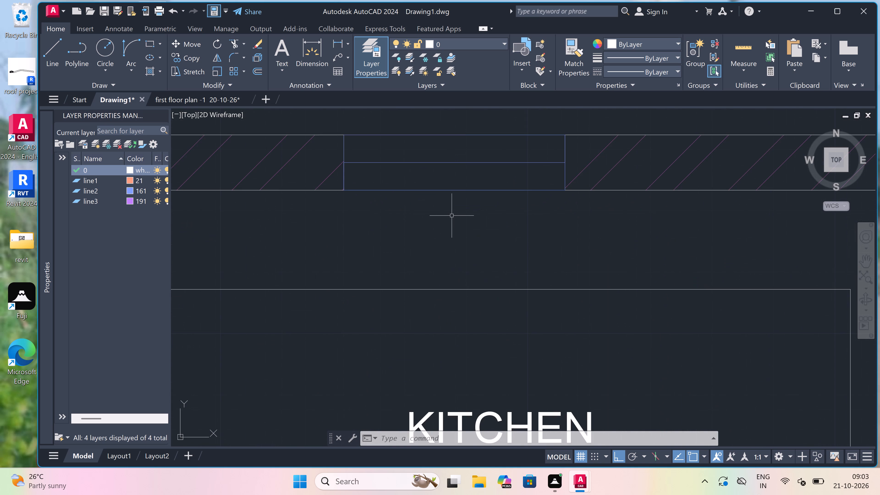
scroll(453, 216, "down", 2)
left_click(458, 221)
left_click_drag(382, 229, 397, 238)
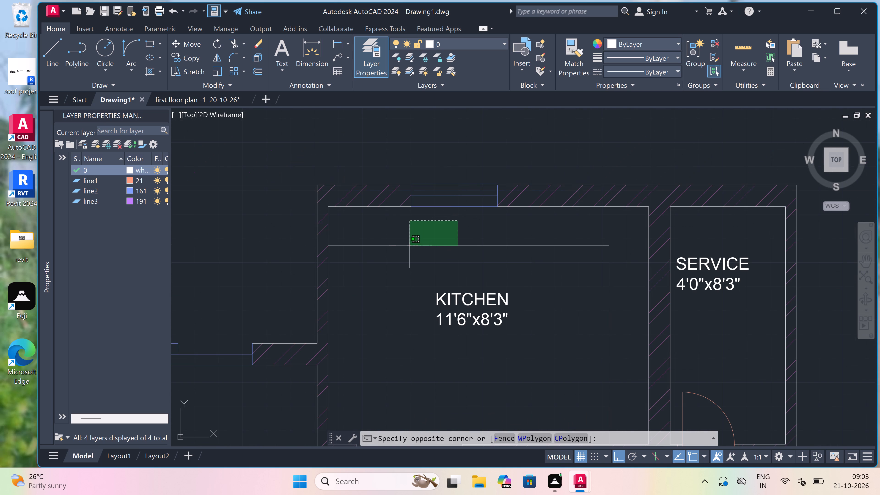
left_click_drag(397, 238, 374, 223)
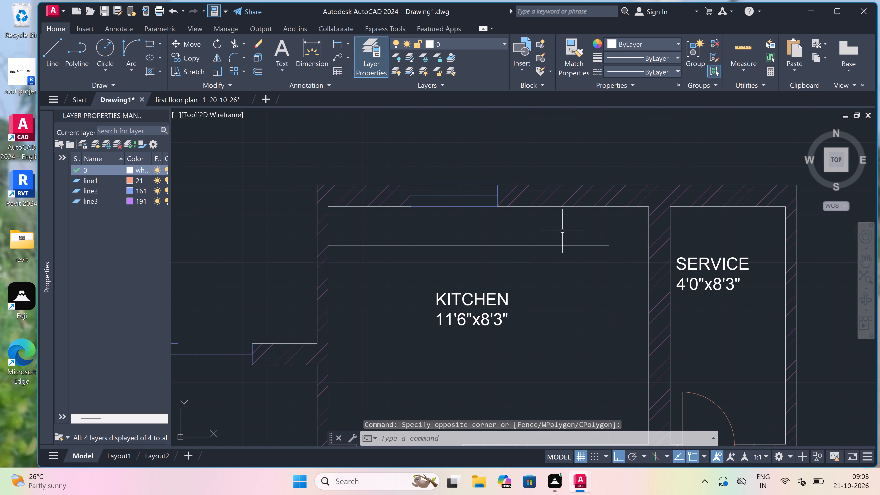
double_click(614, 229)
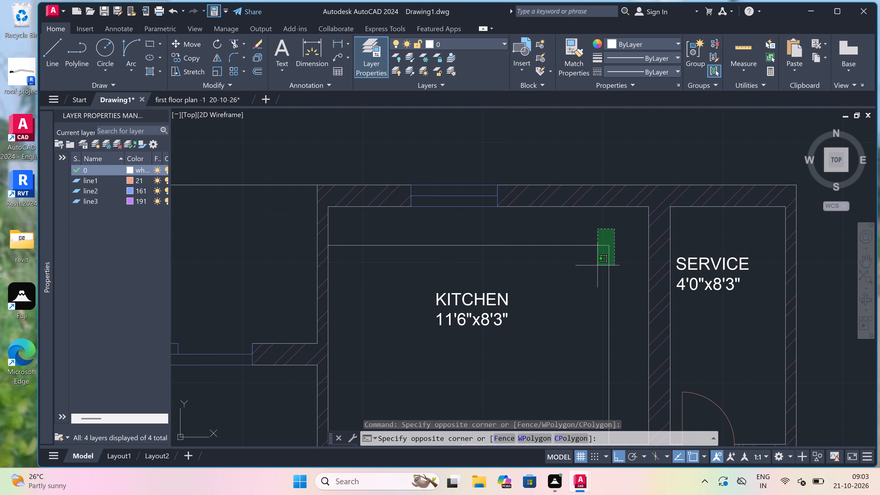
triple_click(597, 265)
key("Delete")
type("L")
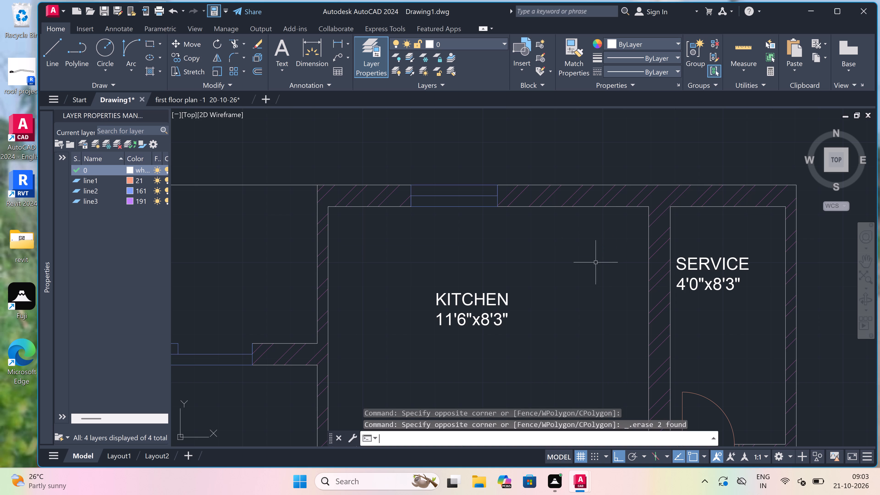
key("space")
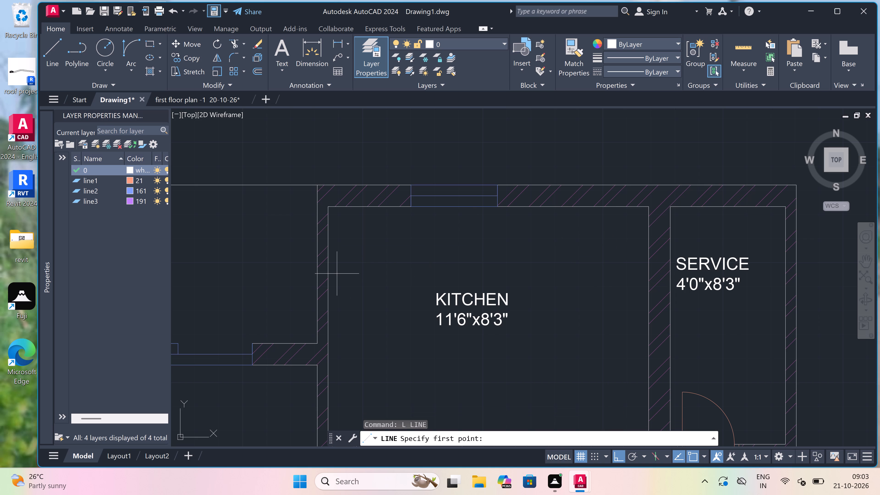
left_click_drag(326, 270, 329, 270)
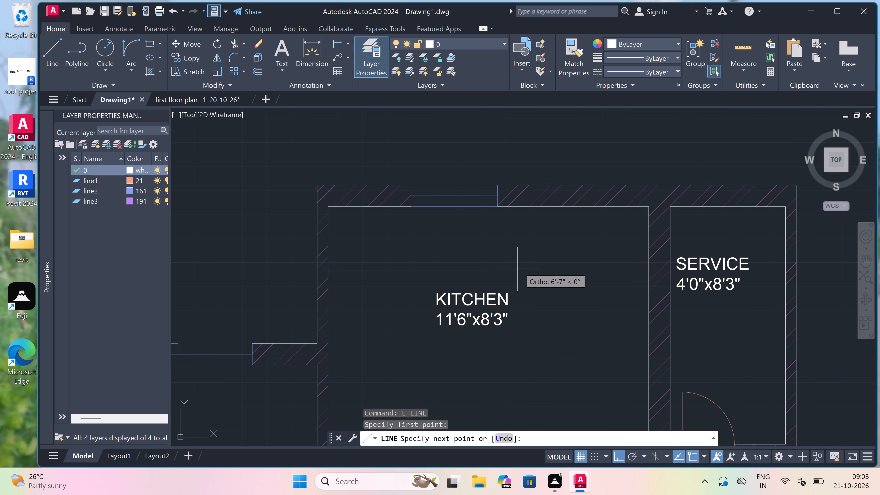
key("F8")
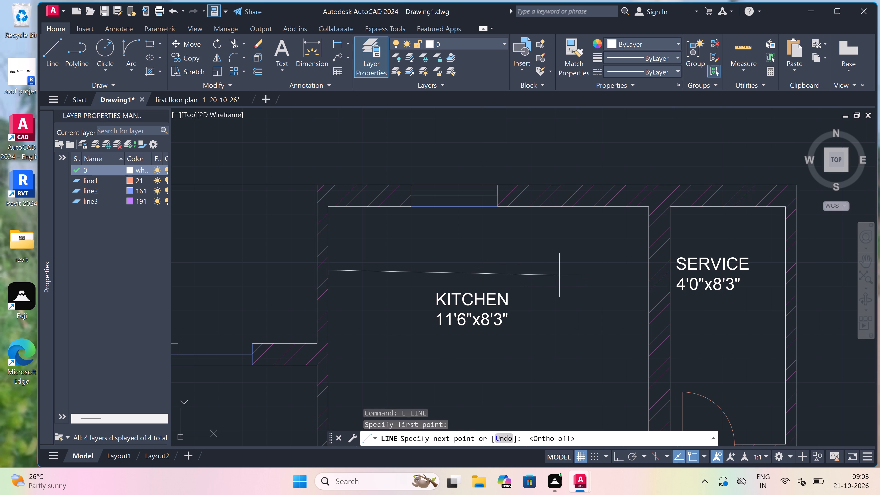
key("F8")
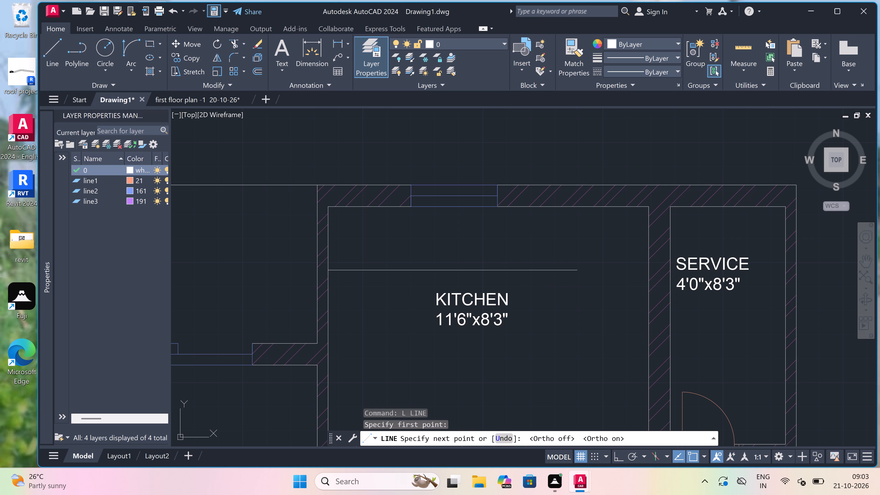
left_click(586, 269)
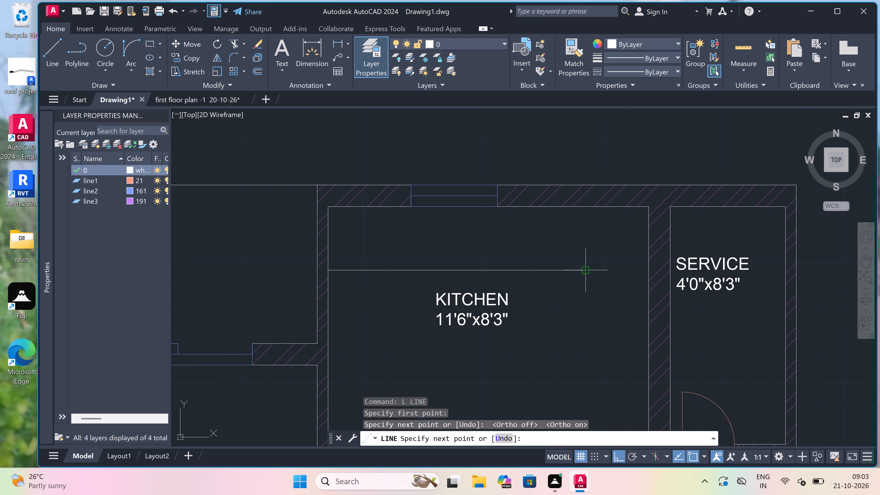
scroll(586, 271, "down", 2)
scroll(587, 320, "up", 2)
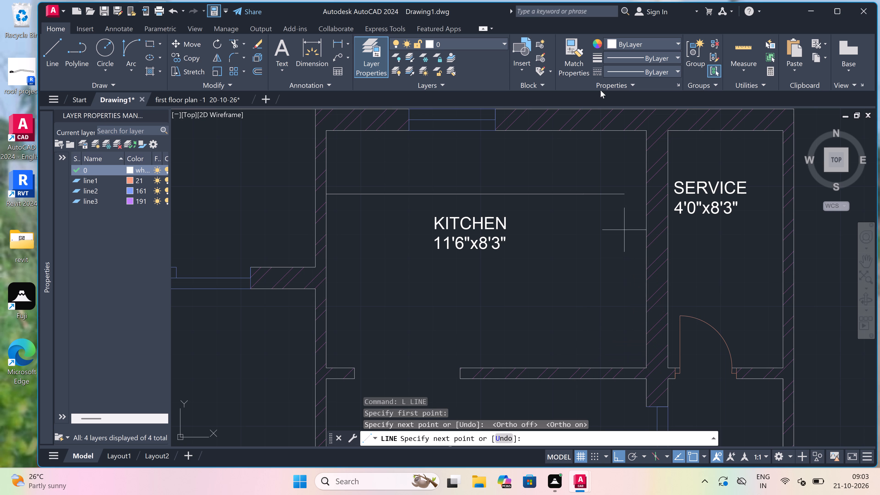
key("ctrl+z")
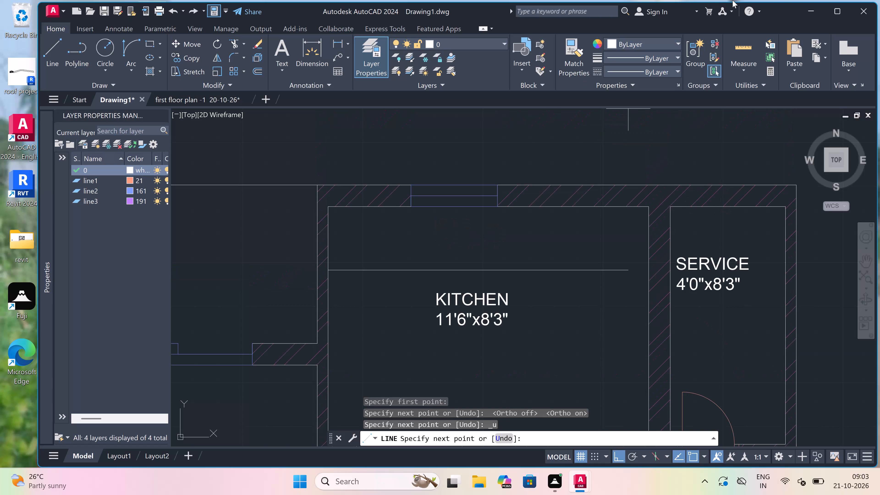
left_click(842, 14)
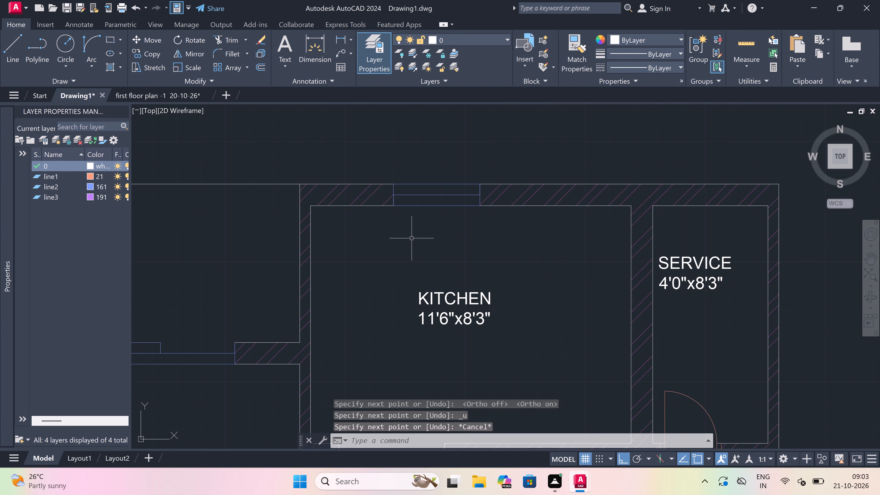
Draw the northern kitchen's L-shaped counter line about 9'-7" east from the west wall, then south to the dining partition.
key("space")
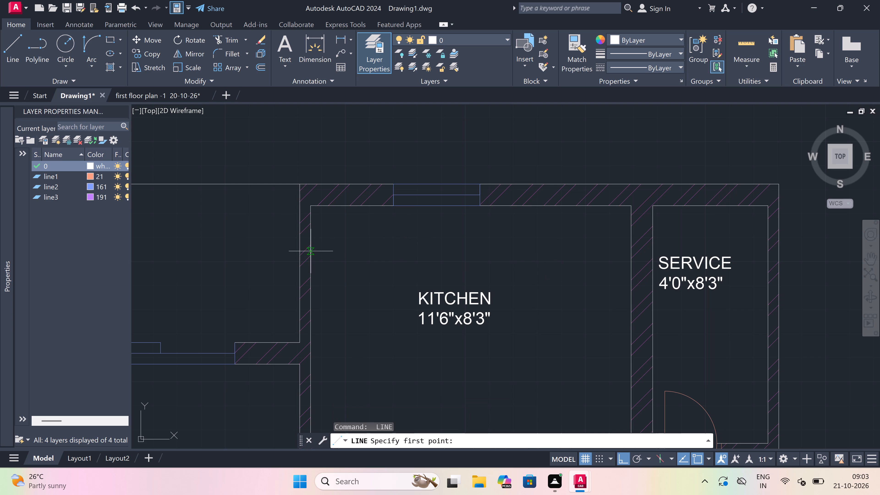
left_click_drag(311, 247, 315, 247)
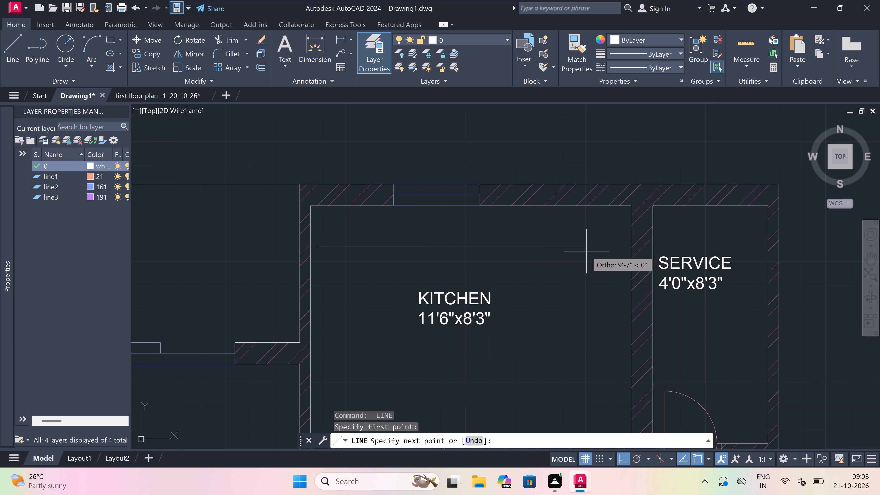
double_click(586, 251)
scroll(586, 252, "down", 2)
scroll(582, 324, "up", 1)
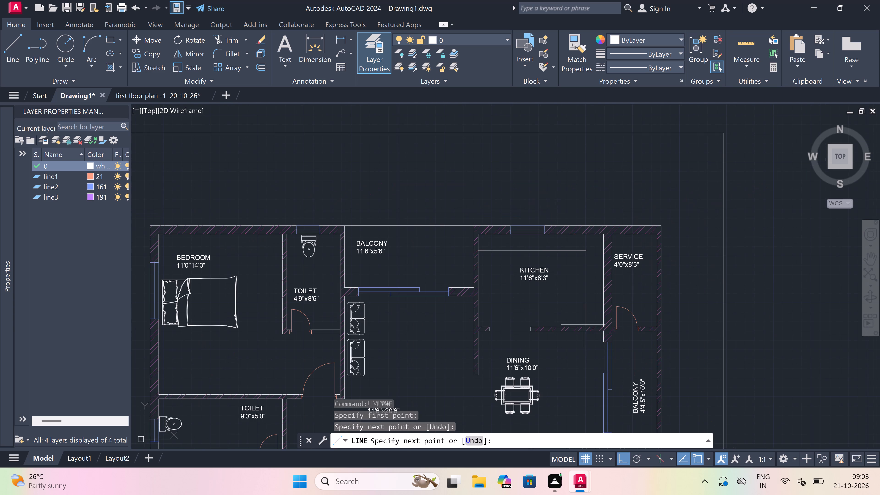
scroll(583, 324, "up", 2)
double_click(593, 332)
key("Escape")
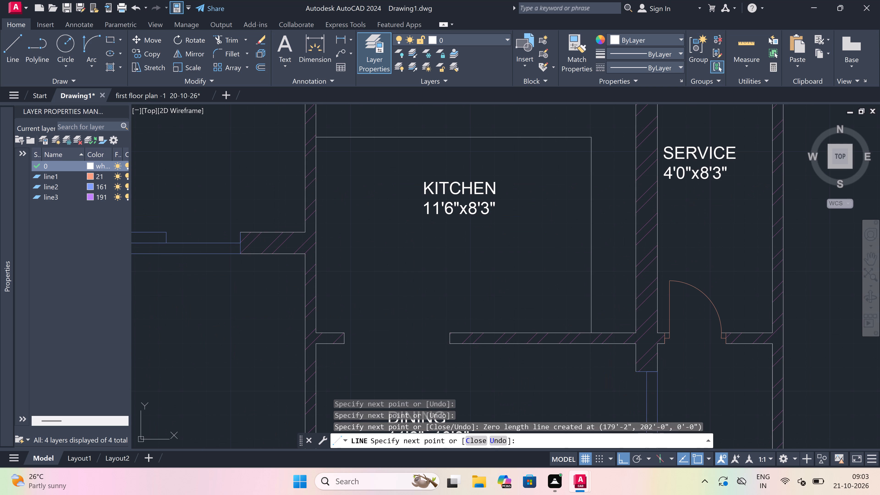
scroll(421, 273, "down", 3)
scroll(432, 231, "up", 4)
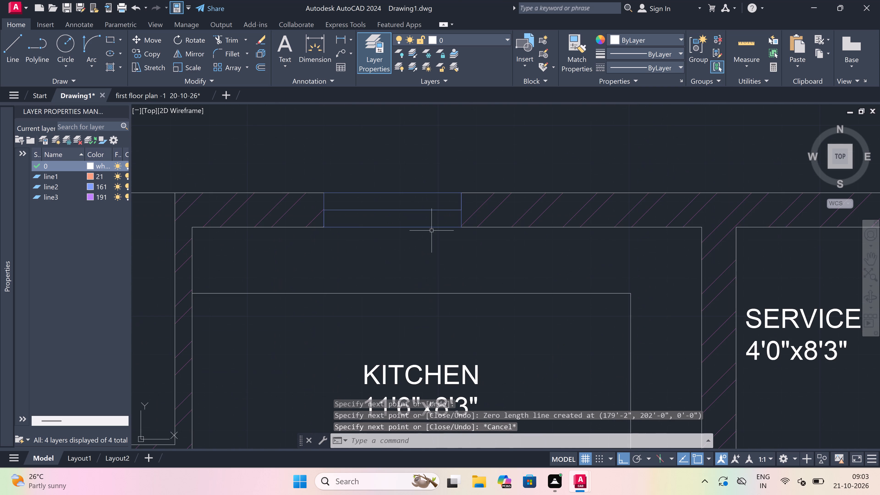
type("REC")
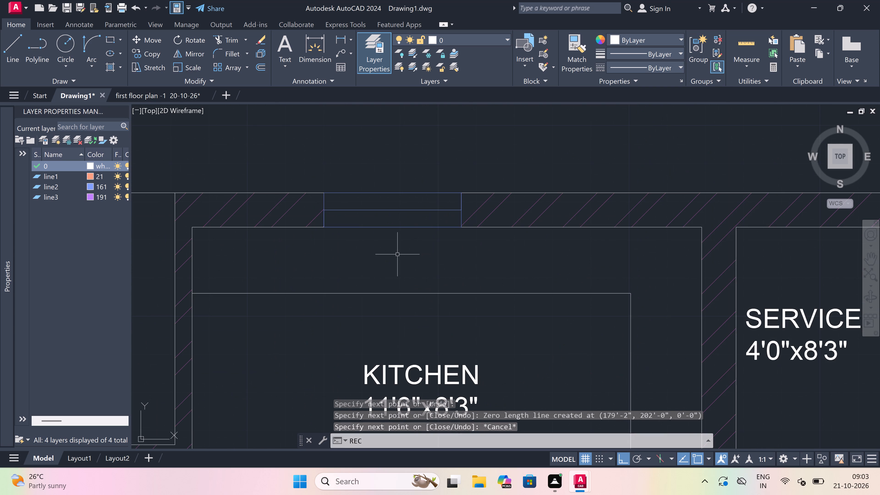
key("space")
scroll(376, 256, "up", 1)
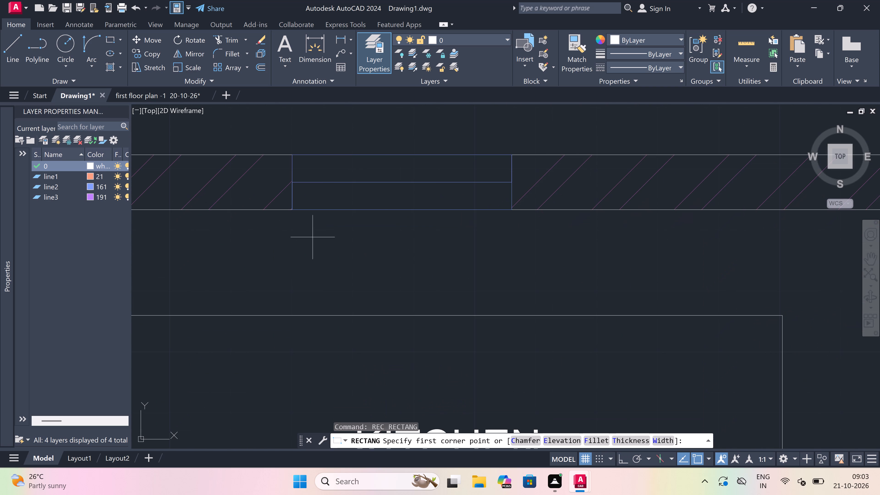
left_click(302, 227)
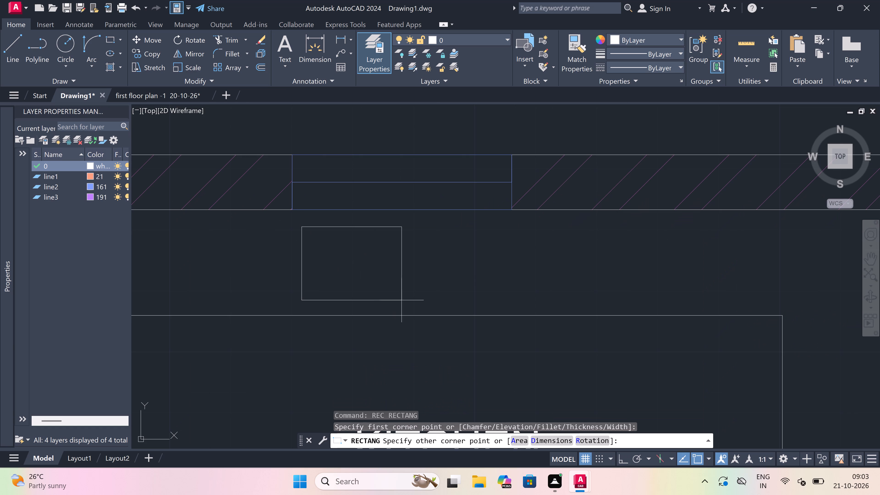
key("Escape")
Draw a wide rectangle for the stove body on the northern kitchen counter, just south of the window.
key("space")
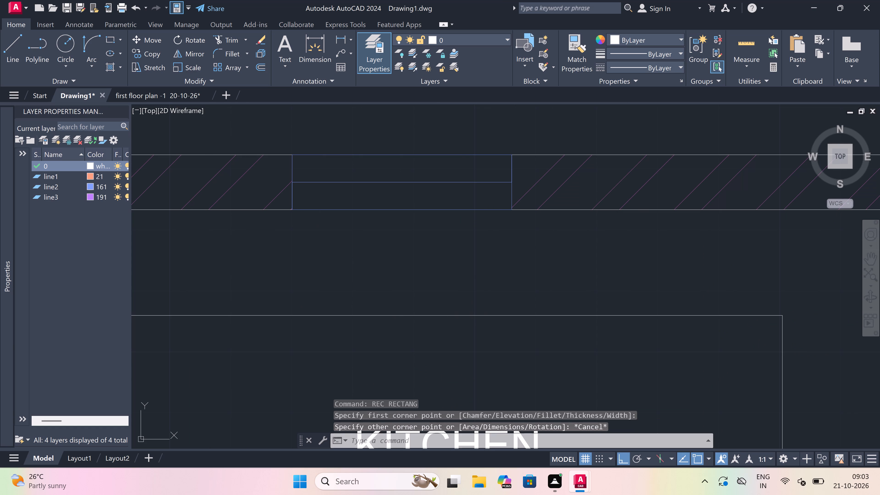
scroll(303, 231, "up", 1)
left_click_drag(301, 217, 302, 220)
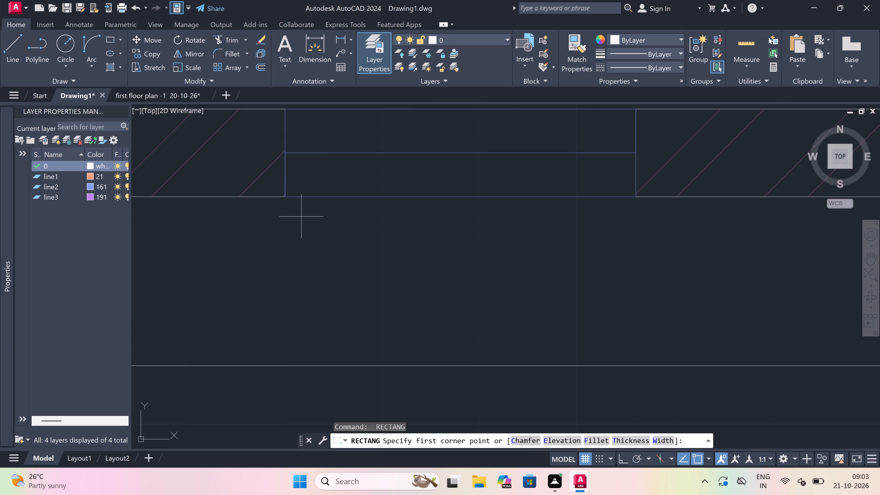
double_click(544, 328)
Draw a small rectangle beneath the stove body's south edge, near its west end.
scroll(332, 346, "up", 2)
key("space")
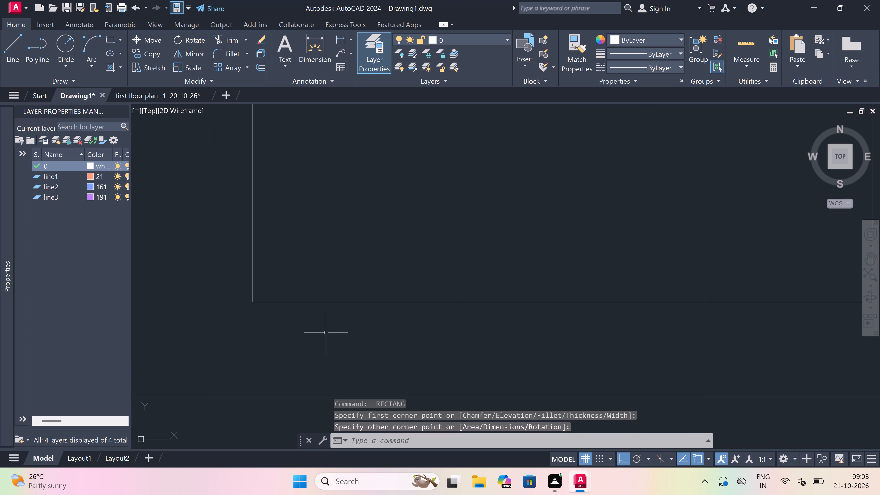
left_click(336, 302)
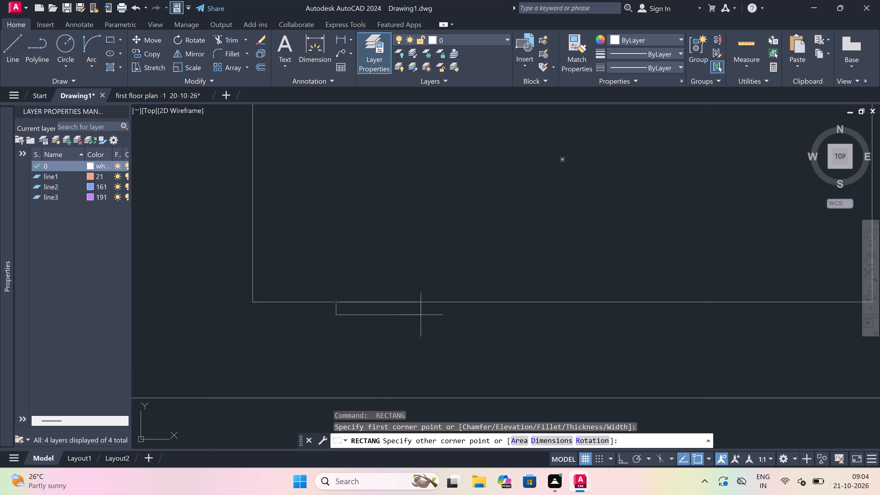
left_click(421, 340)
double_click(419, 341)
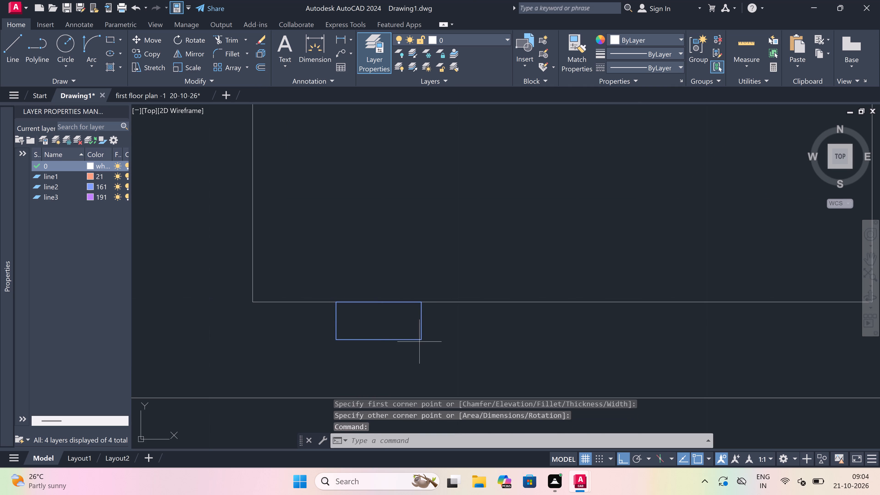
Copy the small rectangle horizontally along the stove's south edge to near its east end.
left_click(154, 49)
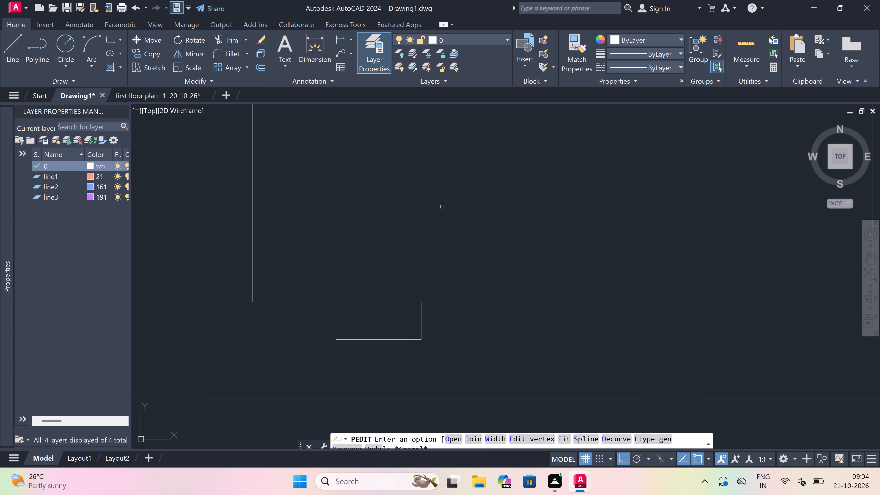
key("Escape")
left_click(485, 344)
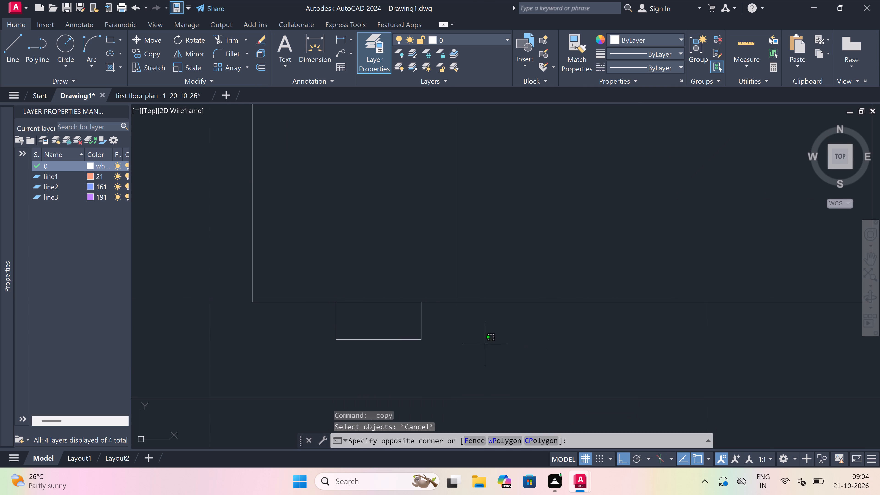
left_click(300, 325)
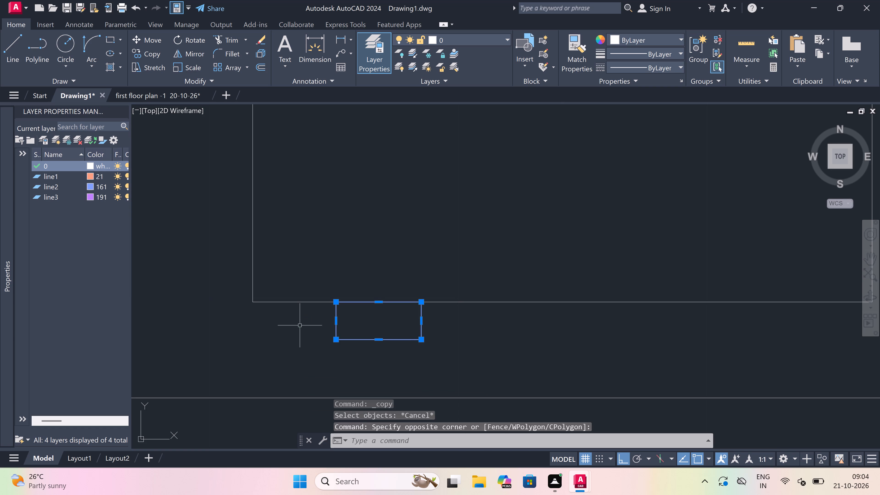
left_click(154, 52)
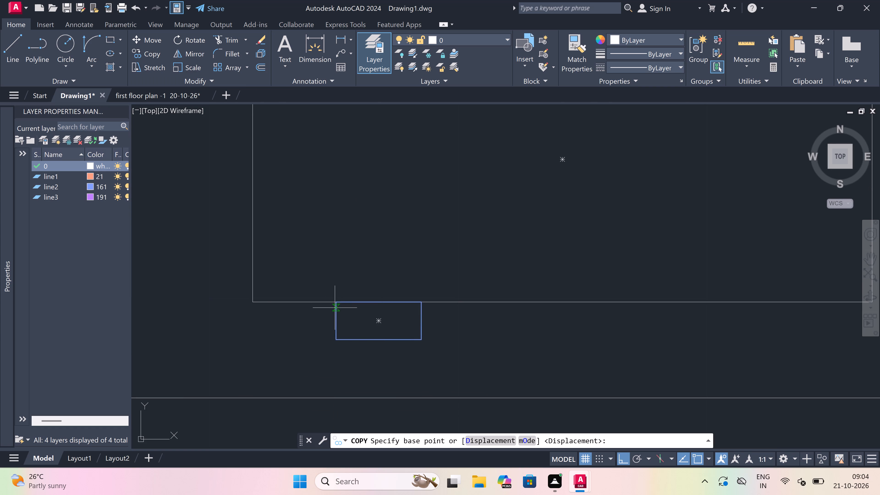
left_click(336, 301)
scroll(444, 310, "down", 4)
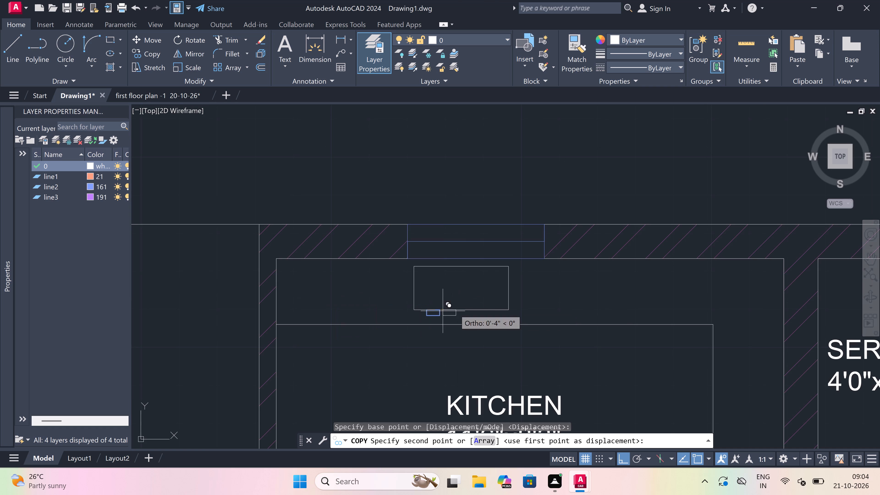
scroll(413, 314, "up", 3)
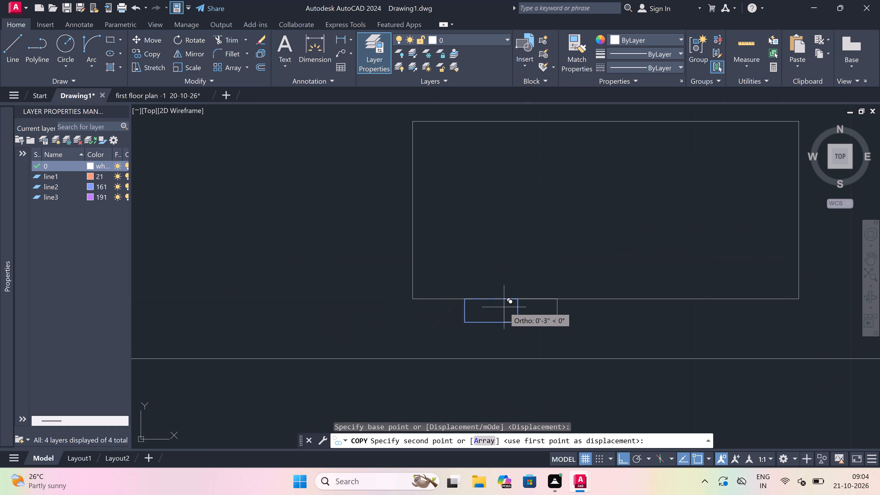
scroll(504, 307, "down", 2)
scroll(544, 300, "up", 3)
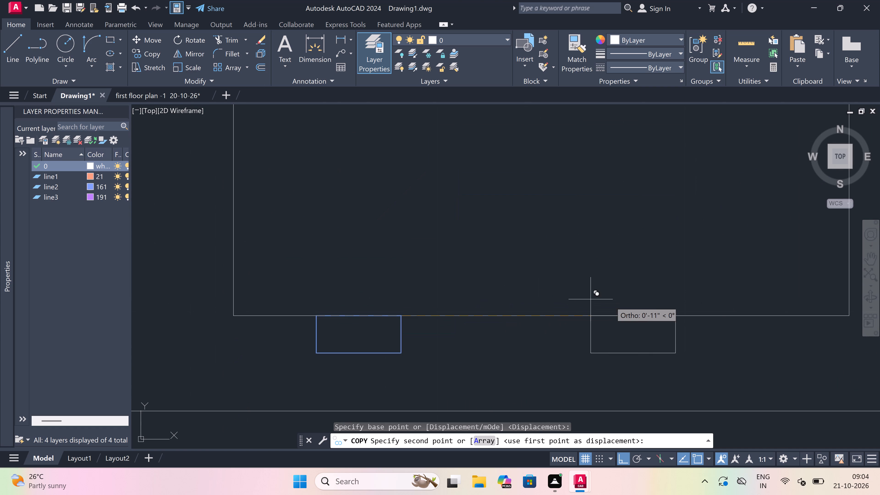
double_click(681, 312)
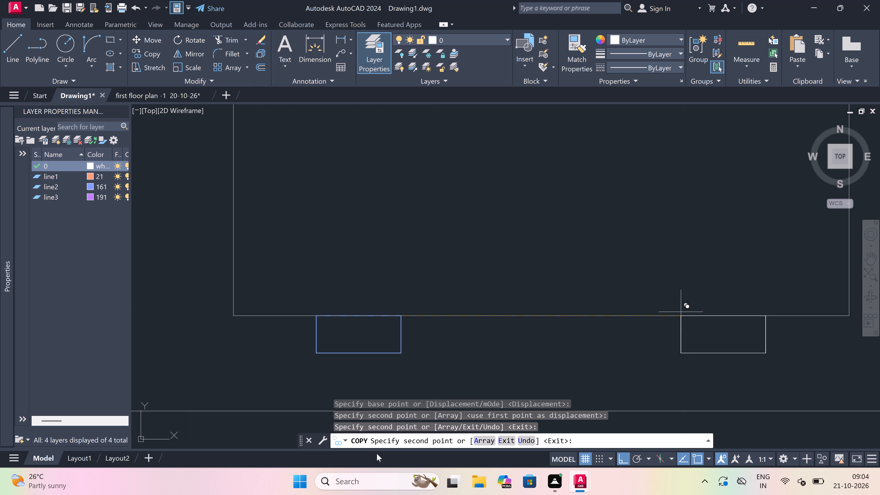
key("Escape")
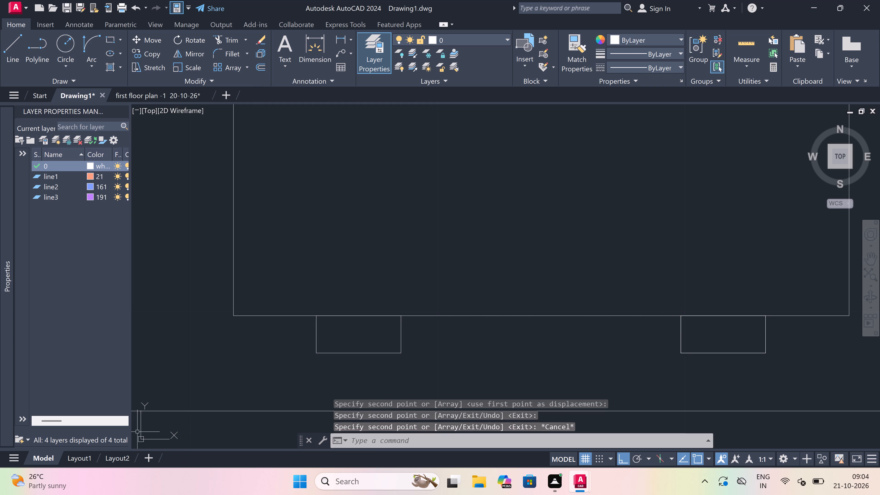
Draw a burner circle with a radius of about 1" inside the stove body near its northwest corner.
scroll(532, 268, "down", 3)
scroll(537, 271, "up", 2)
scroll(525, 266, "down", 2)
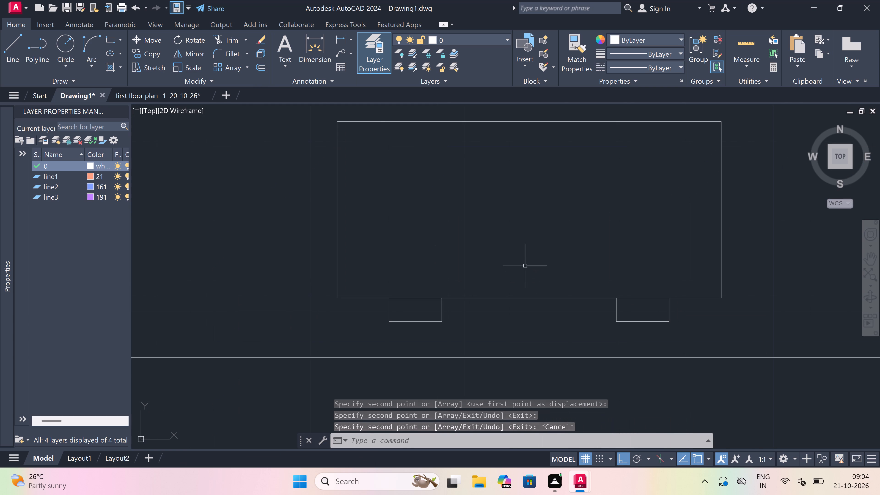
scroll(525, 266, "down", 2)
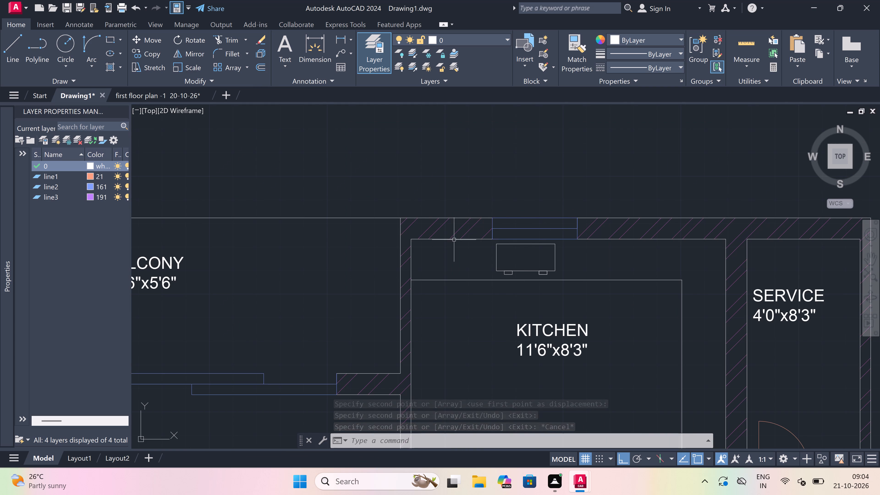
scroll(609, 270, "up", 1)
scroll(554, 234, "up", 1)
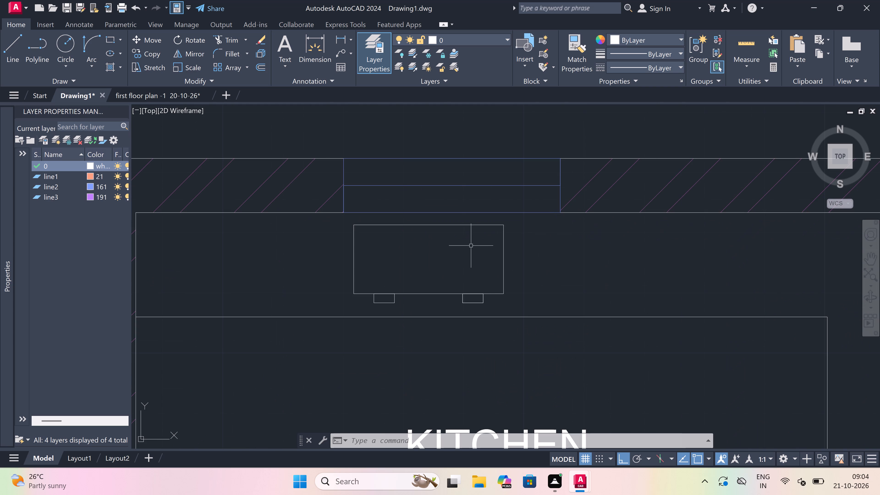
key("c")
key("space")
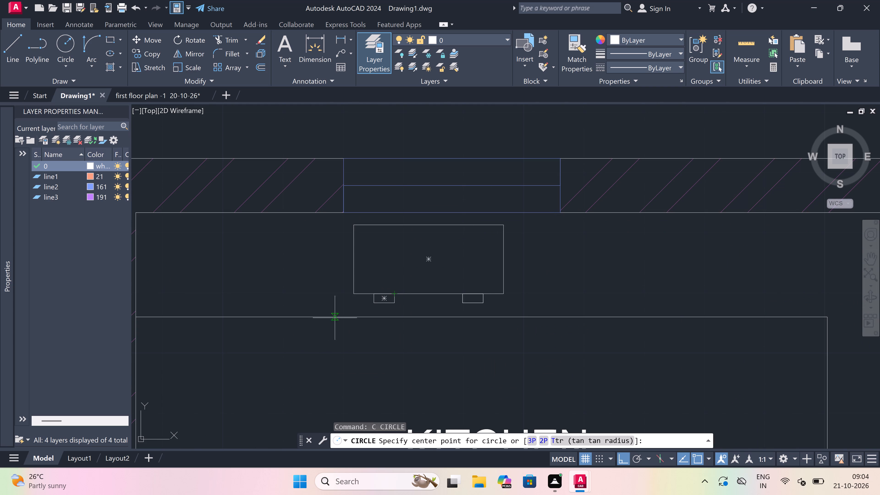
scroll(374, 222, "up", 2)
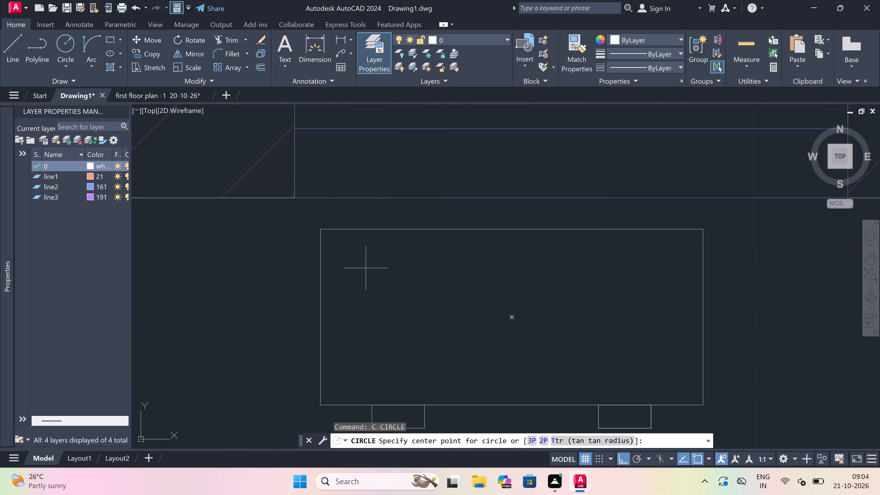
left_click(382, 275)
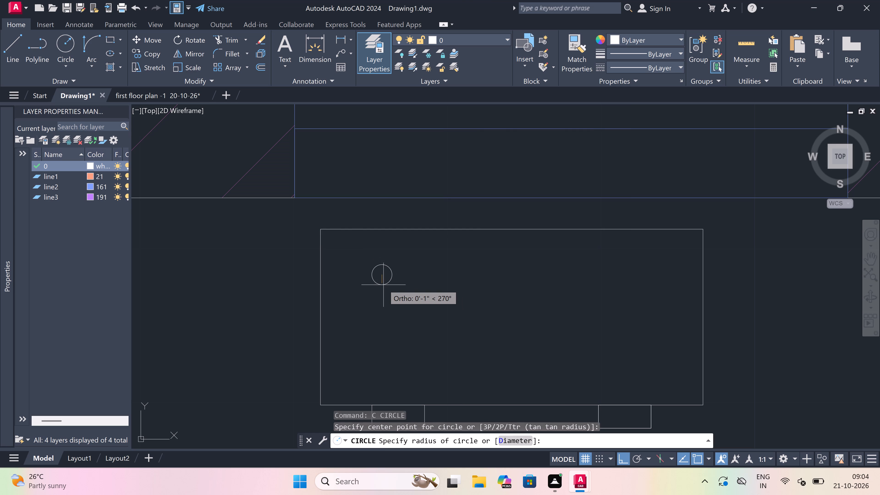
left_click(646, 40)
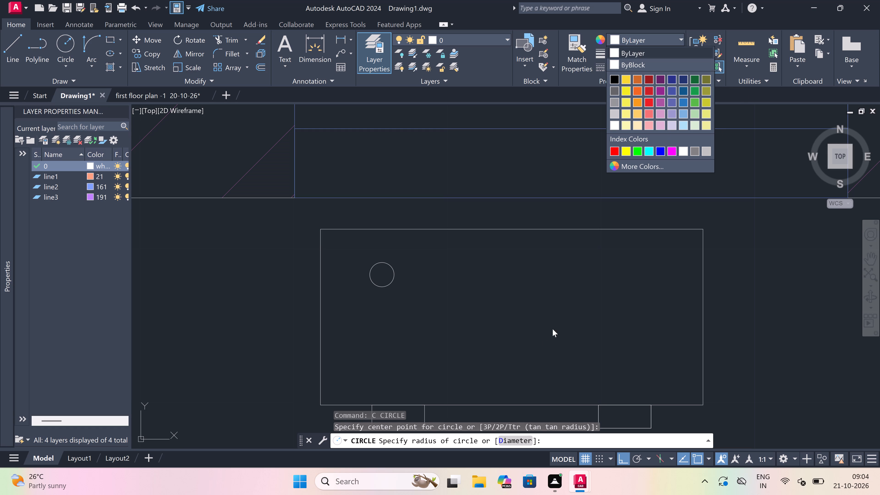
left_click(454, 270)
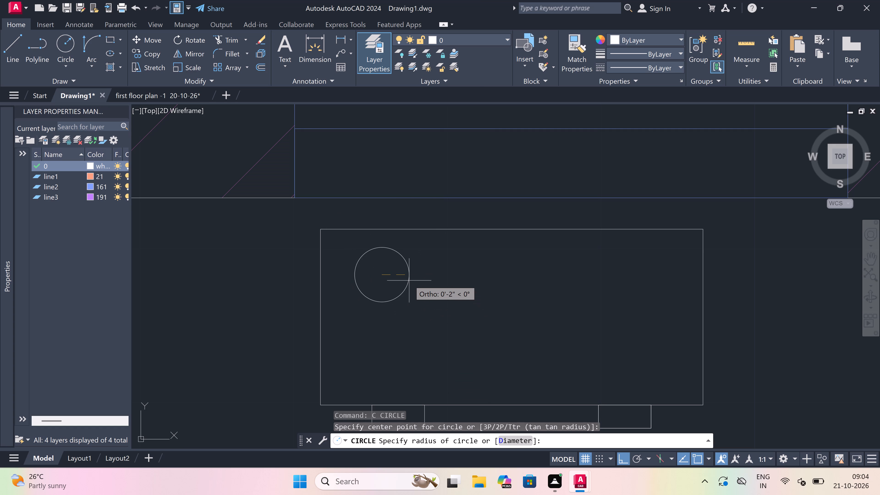
left_click(396, 280)
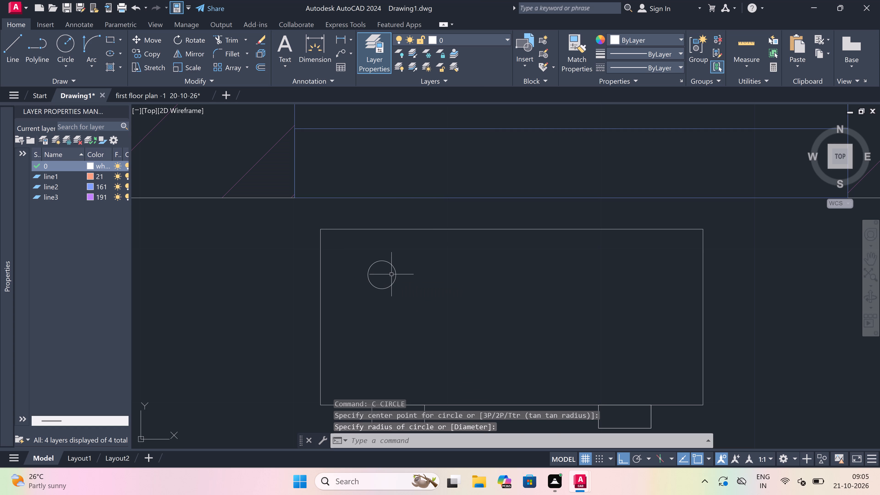
Copy the burner circle about 1'-4" east, near the stove body's northeast corner.
double_click(402, 269)
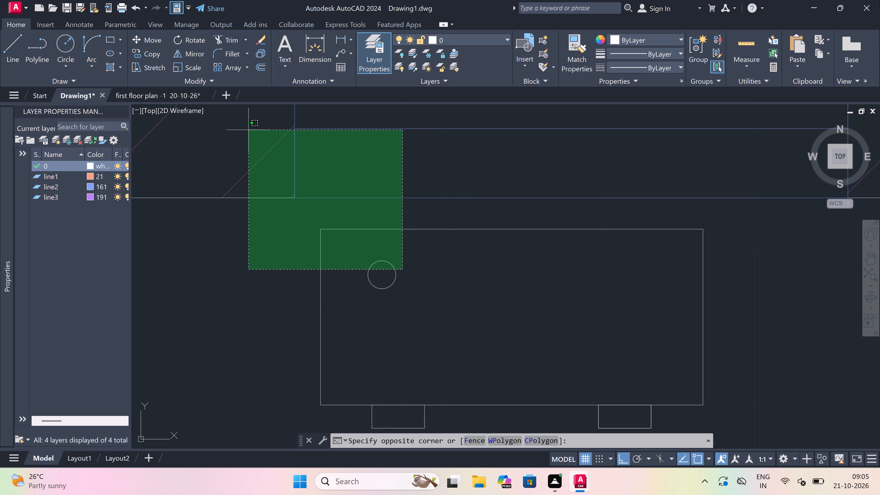
key("Escape")
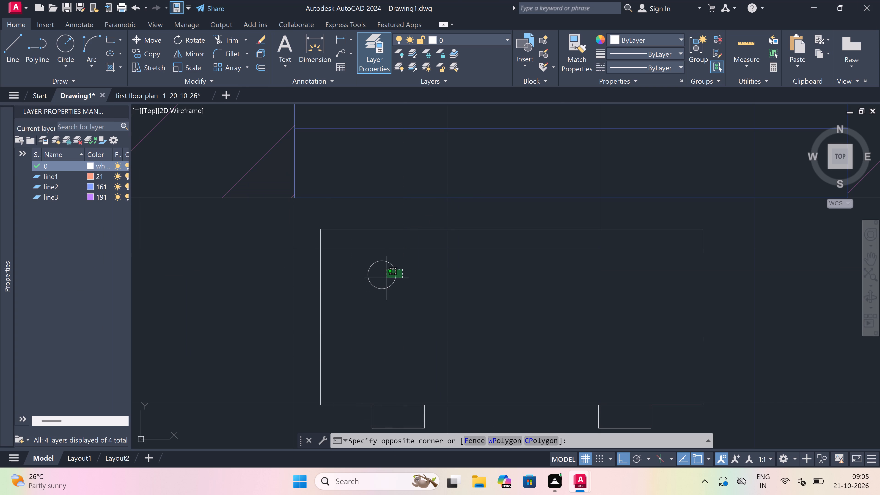
left_click(400, 260)
double_click(347, 292)
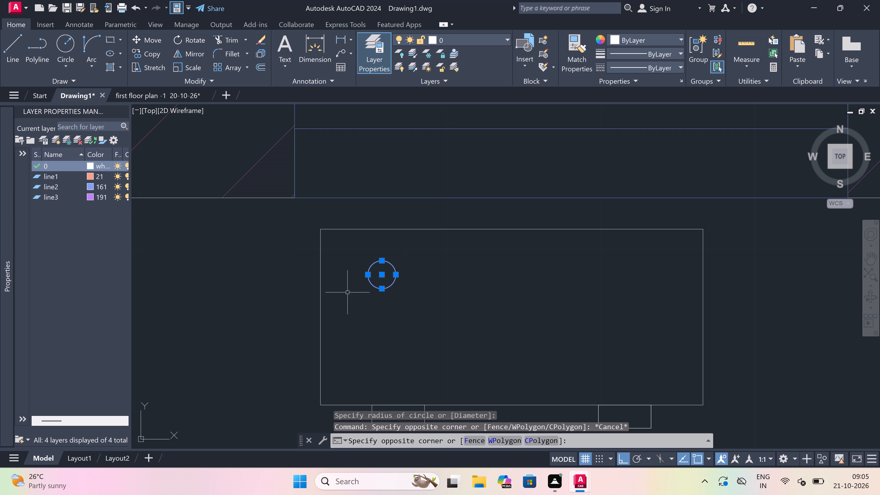
left_click(155, 52)
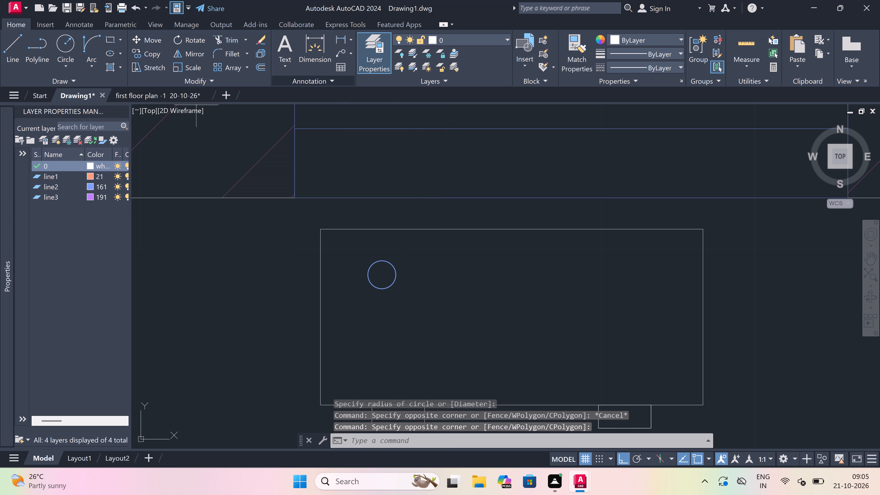
left_click(382, 272)
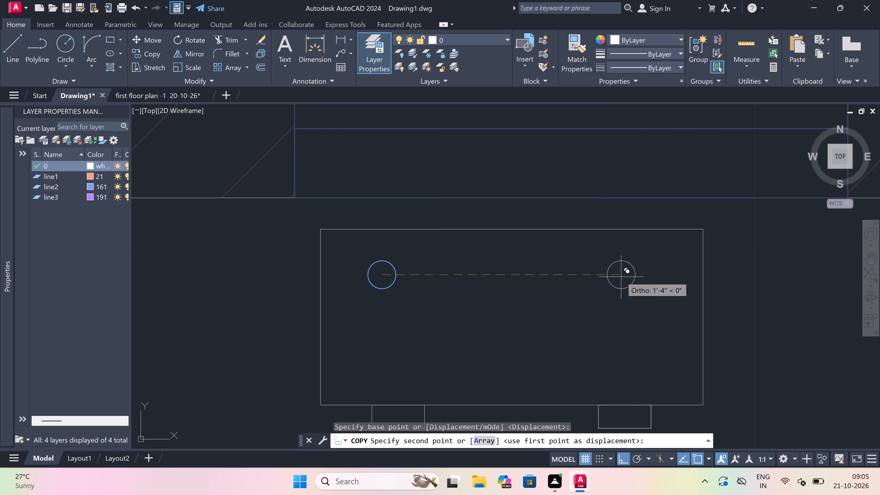
left_click(632, 278)
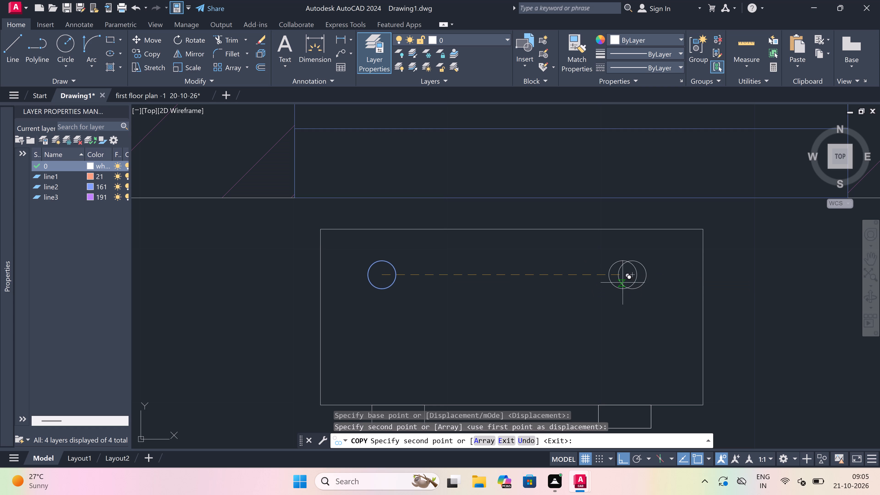
key("Escape")
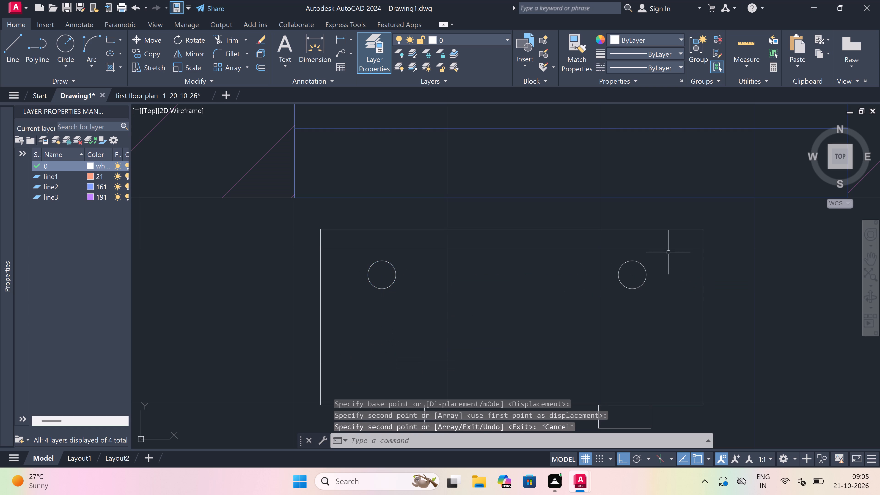
Copy both northern burner circles about 6" south within the stove body.
left_click(666, 252)
left_click_drag(666, 252, 662, 256)
left_click(361, 344)
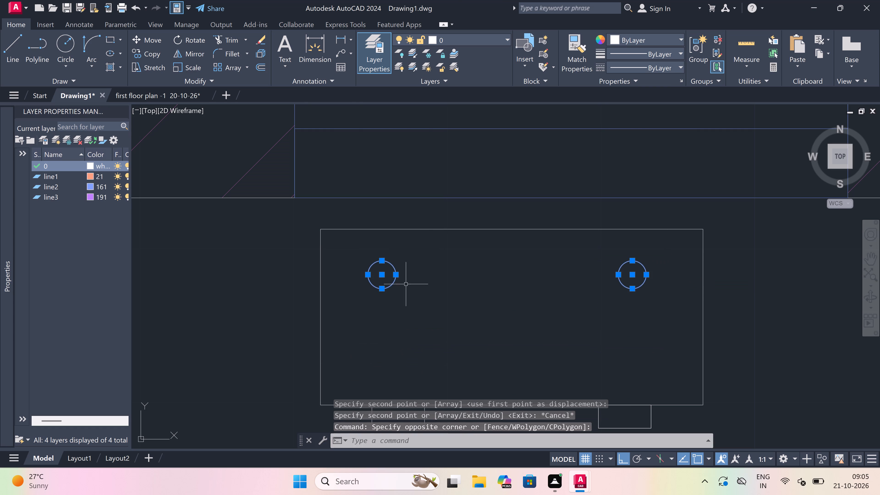
left_click(152, 48)
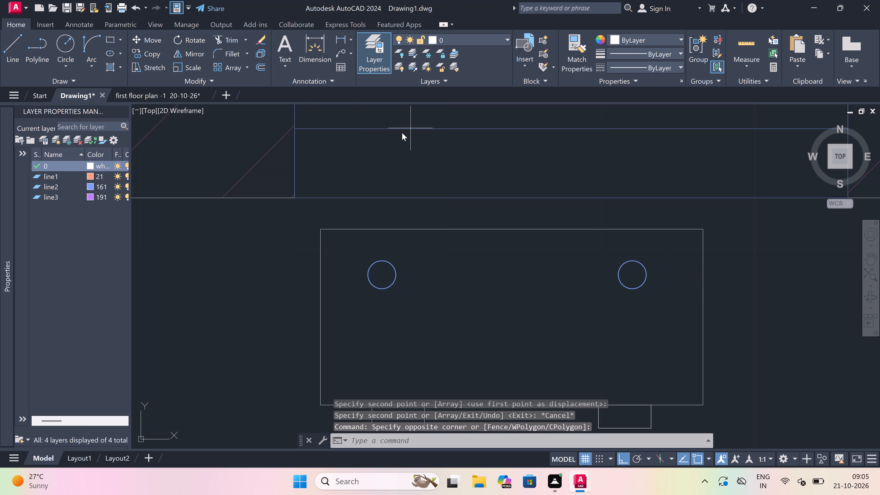
left_click(381, 277)
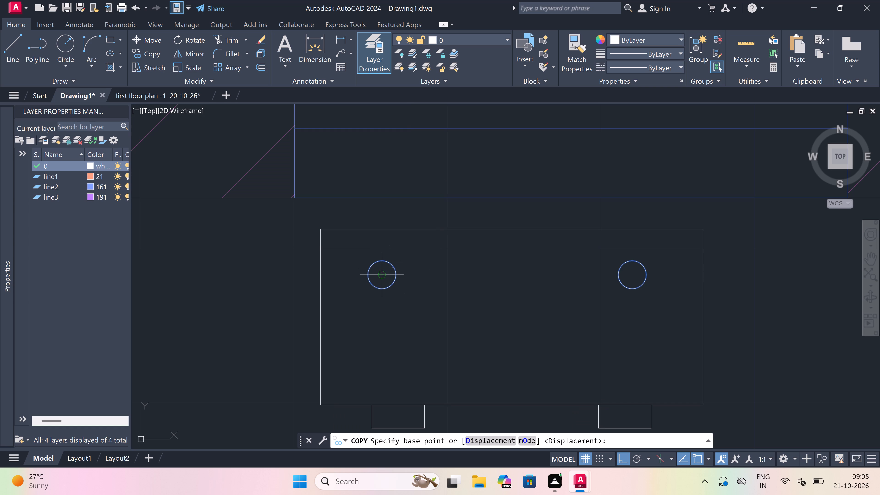
left_click(408, 366)
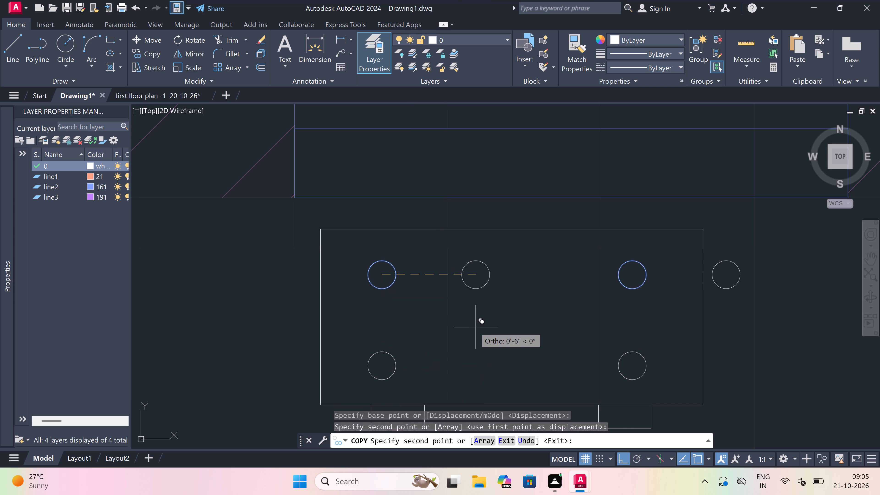
key("Escape")
scroll(293, 297, "down", 3)
scroll(340, 313, "up", 3)
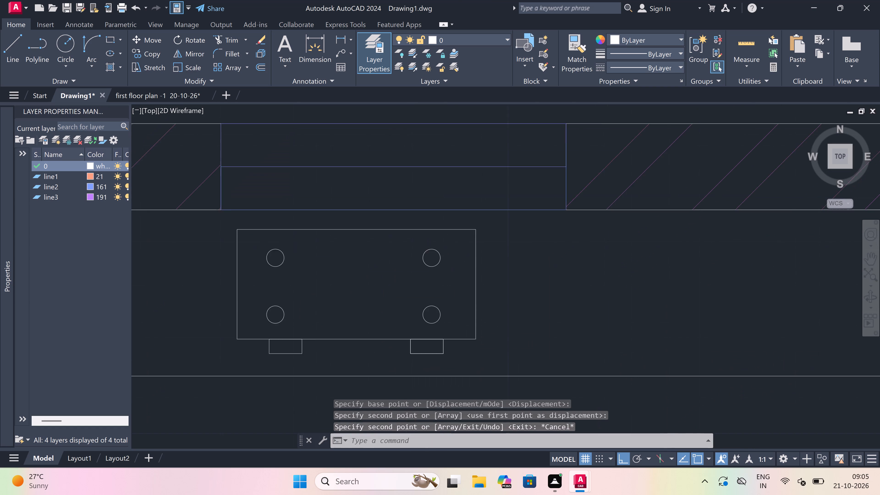
Draw a rectangle in the middle of the stove body, between the four burner circles.
type("REC")
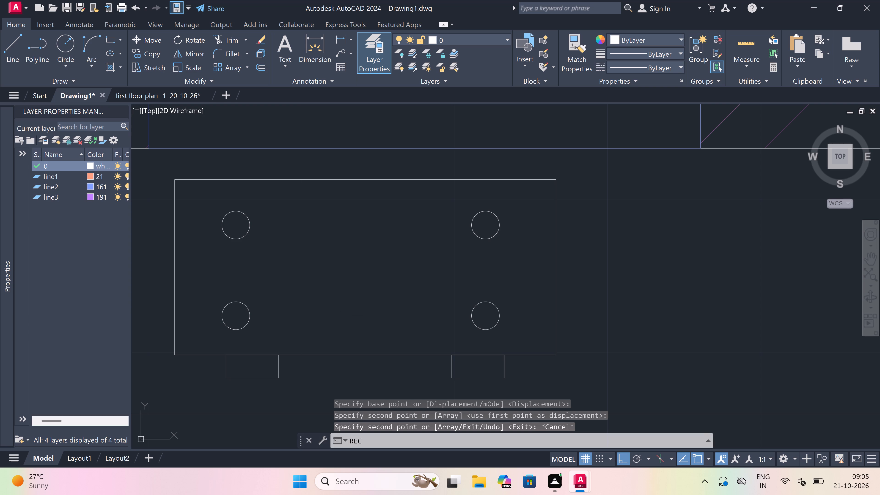
key("space")
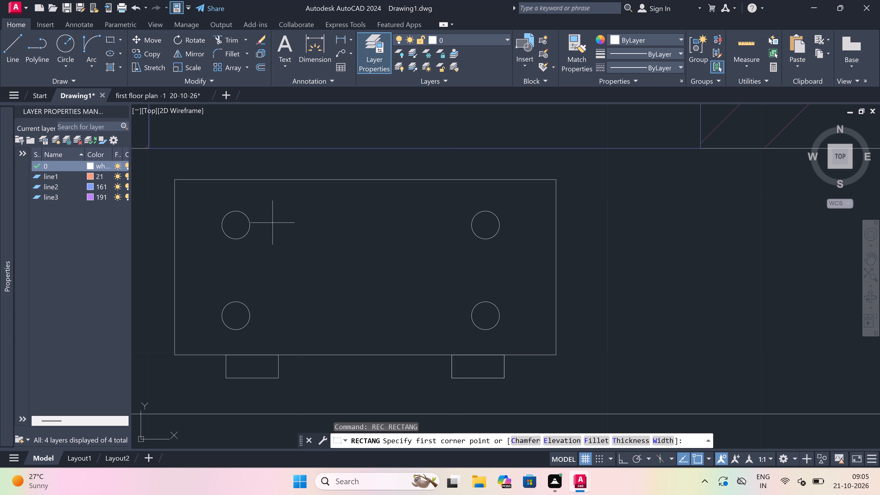
left_click(273, 221)
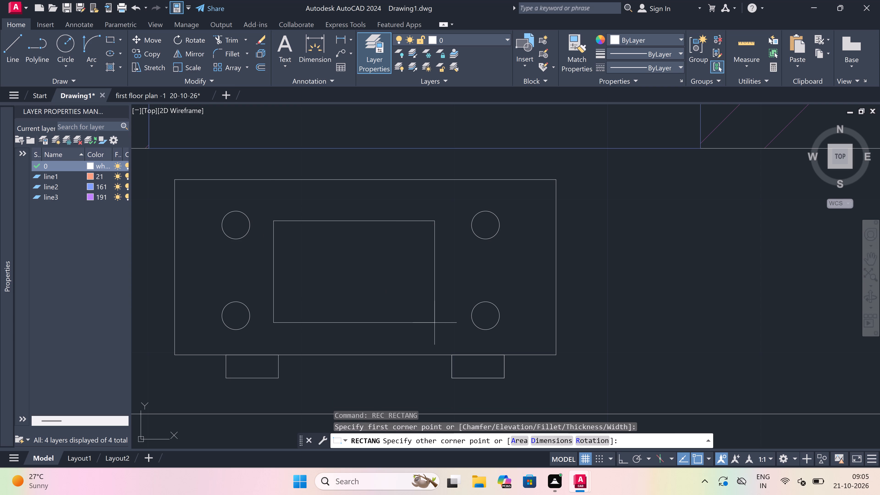
left_click(453, 321)
Examine the overall floor plan and the southern kitchen's counter, where no stove has been drawn.
scroll(433, 237, "down", 4)
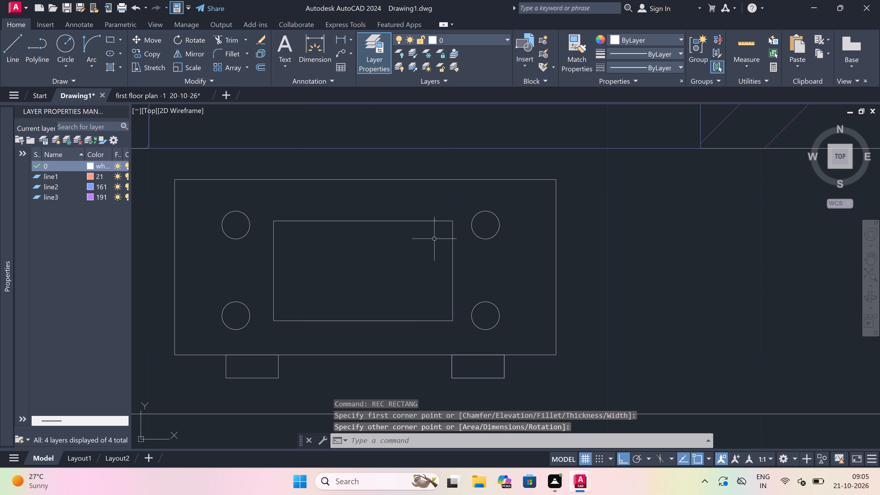
scroll(433, 237, "down", 2)
scroll(389, 233, "down", 4)
scroll(402, 262, "up", 2)
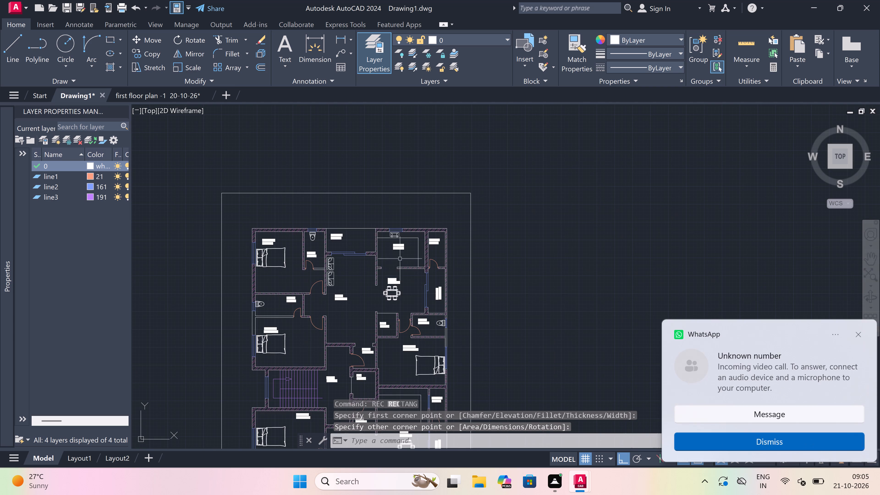
scroll(402, 262, "down", 3)
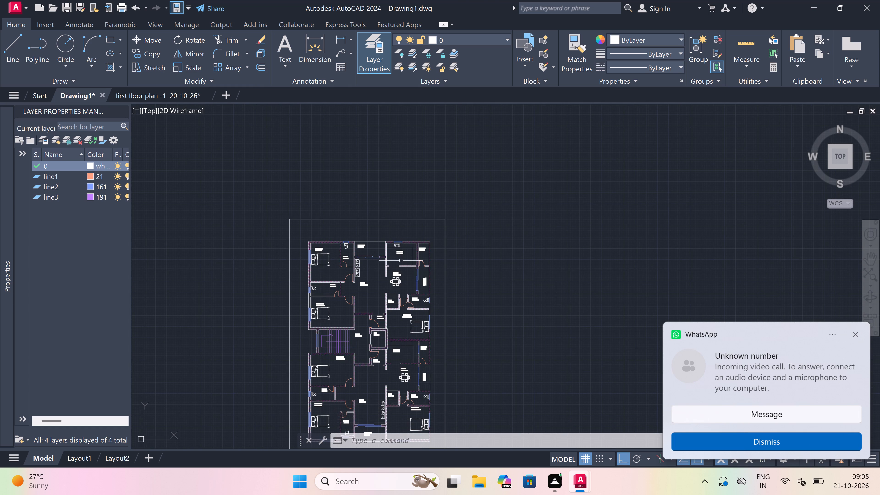
scroll(401, 261, "down", 4)
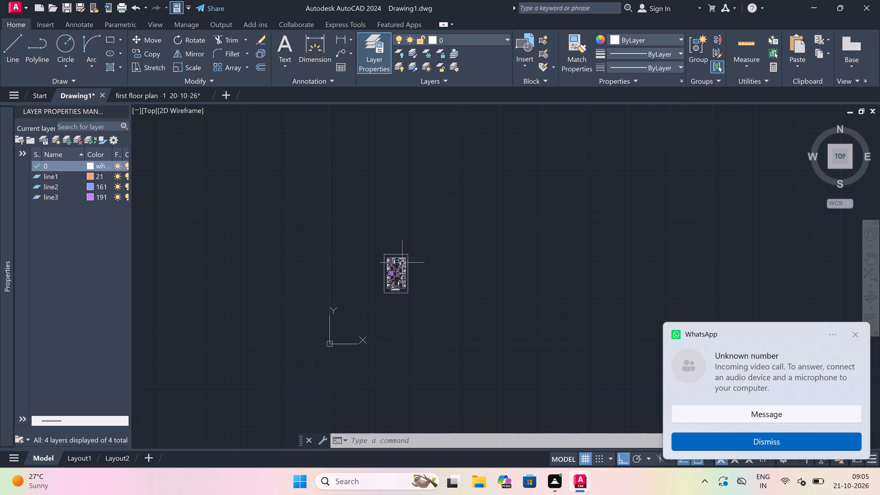
scroll(403, 271, "up", 4)
scroll(396, 308, "up", 3)
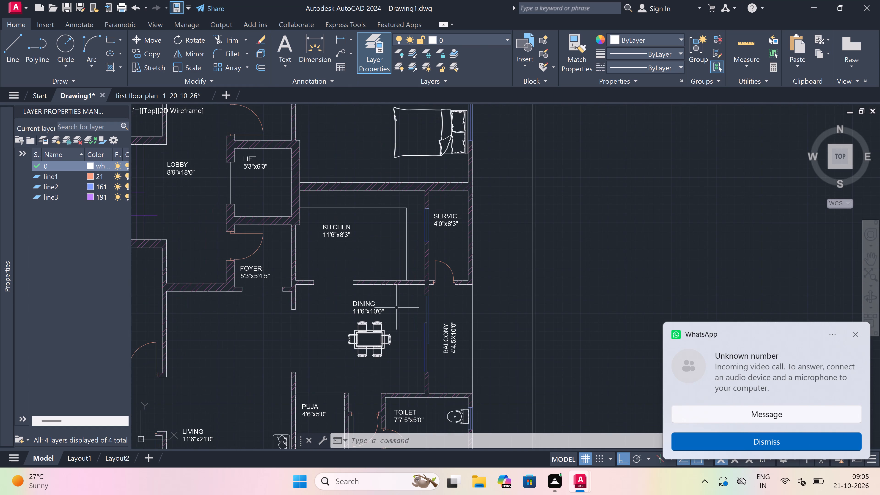
scroll(397, 306, "down", 2)
scroll(398, 266, "up", 3)
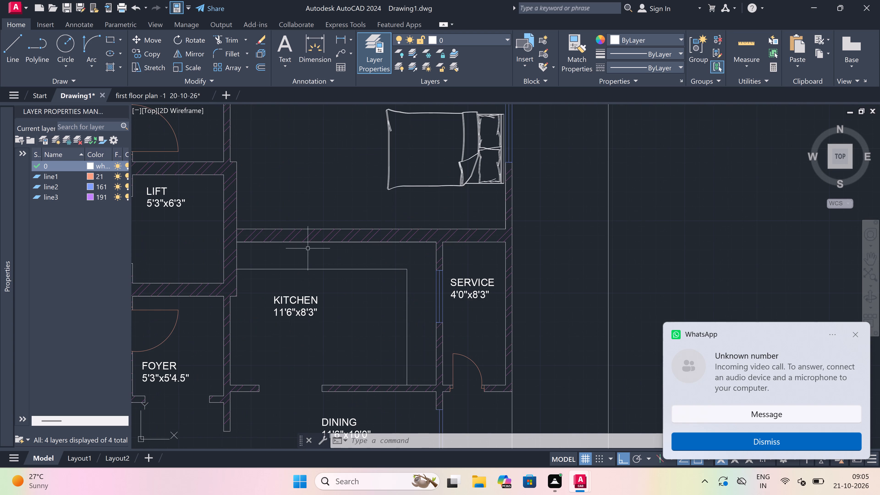
scroll(297, 255, "down", 4)
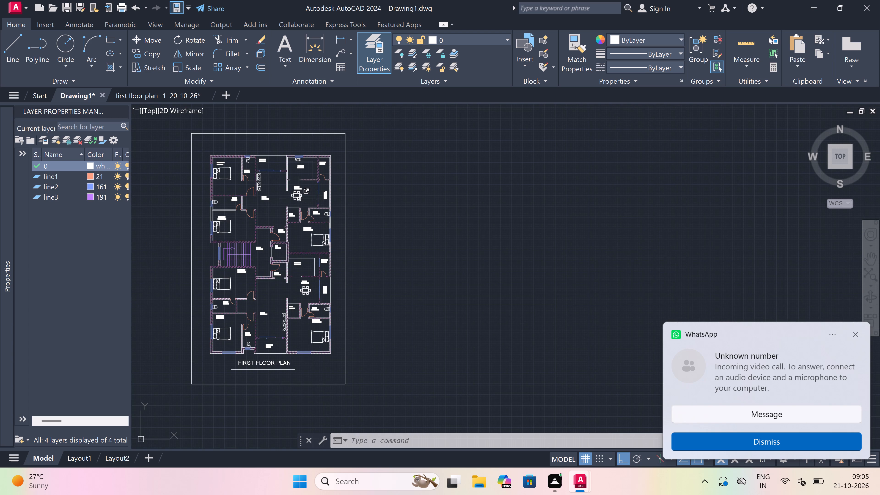
scroll(297, 258, "up", 3)
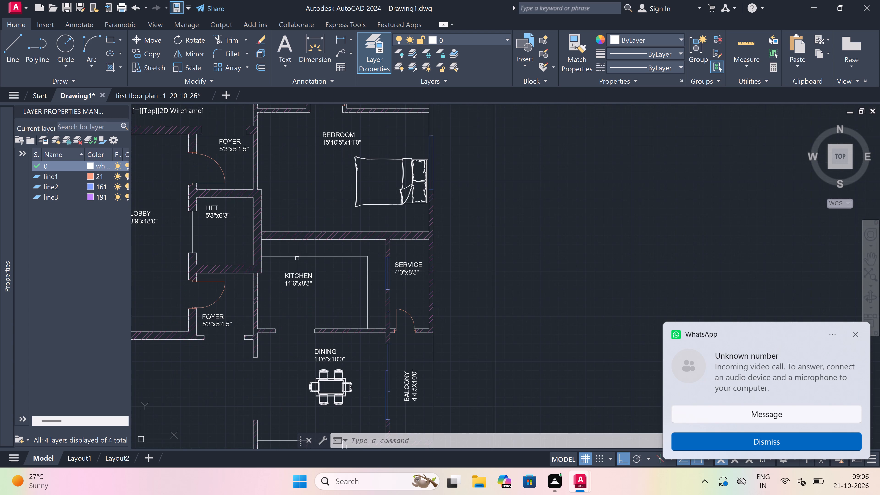
scroll(297, 259, "down", 2)
scroll(280, 183, "down", 3)
Copy the complete stove from the northern kitchen onto the southern kitchen's north counter, with Ortho off.
scroll(276, 166, "up", 2)
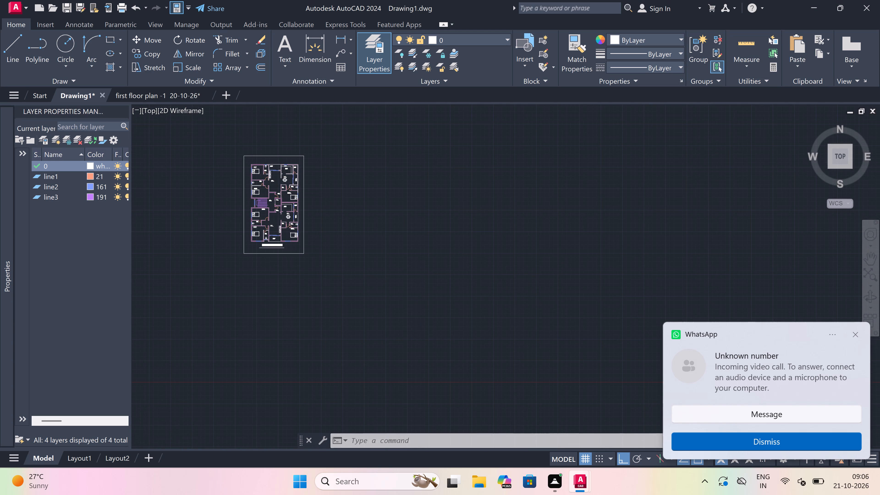
scroll(290, 164, "up", 4)
scroll(357, 166, "up", 3)
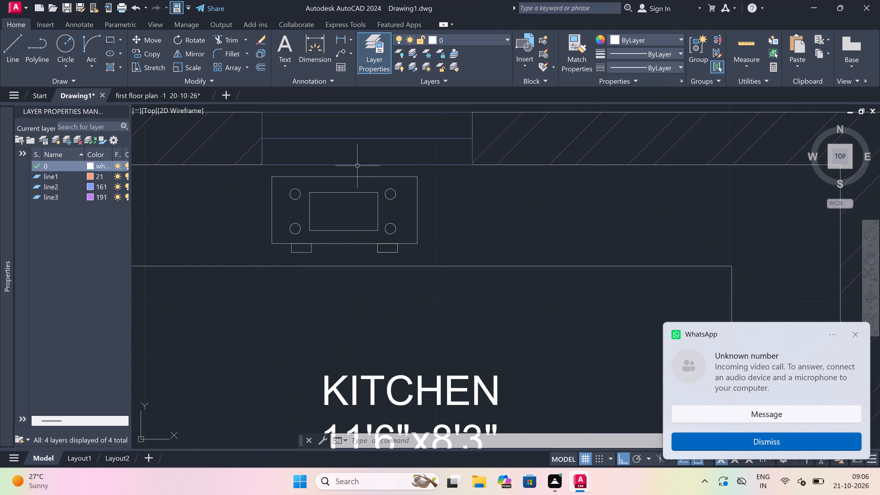
left_click(441, 173)
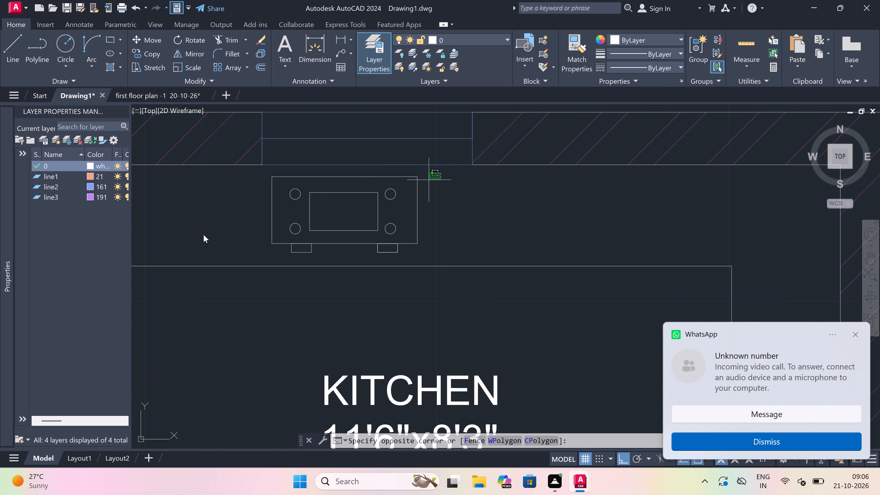
left_click(217, 254)
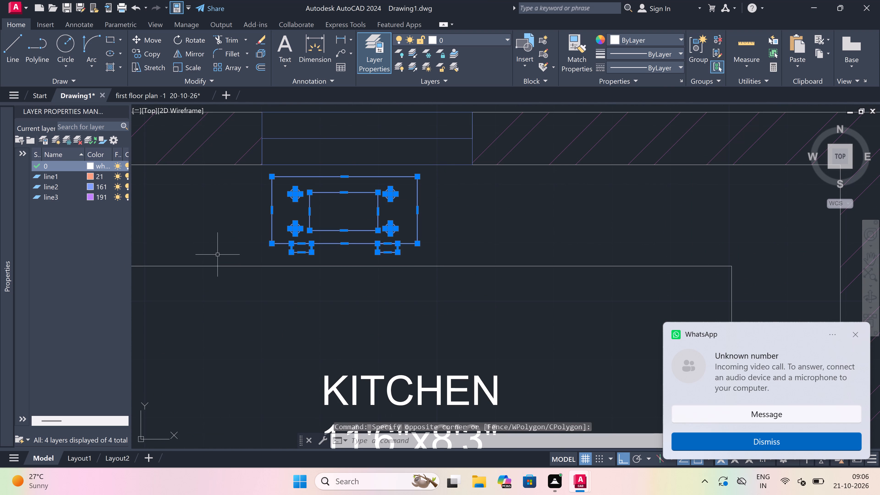
left_click(152, 51)
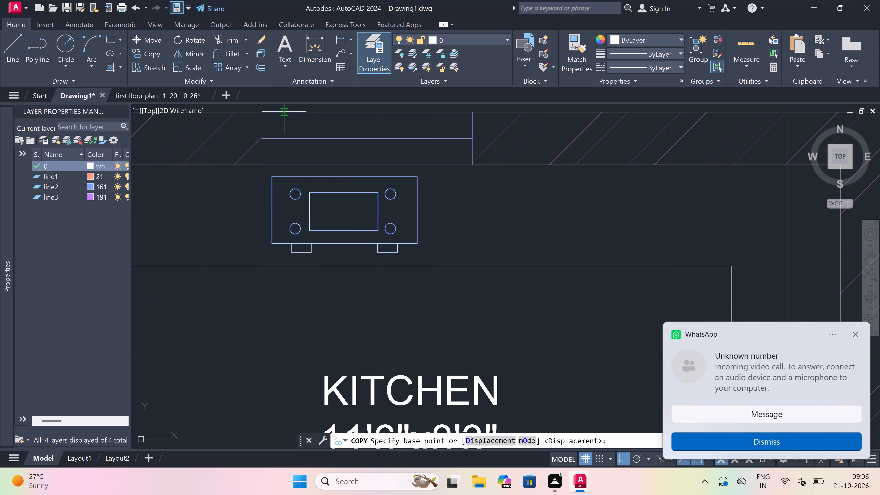
left_click(343, 214)
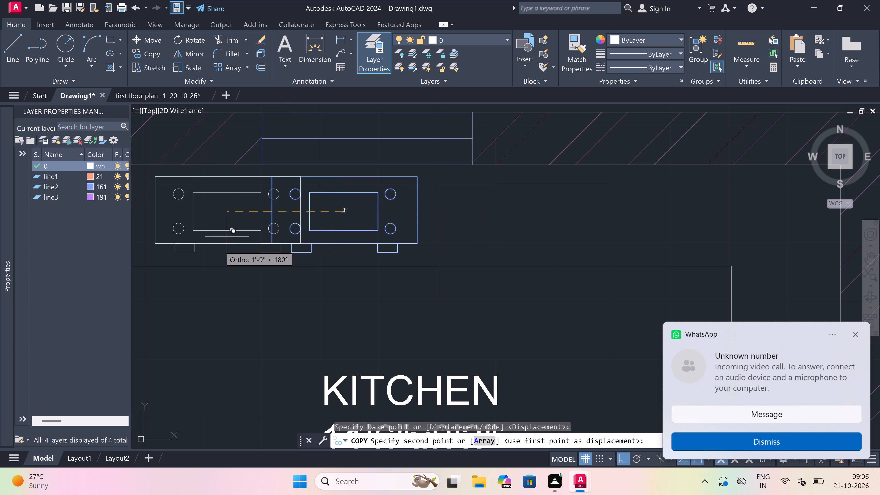
key("F8")
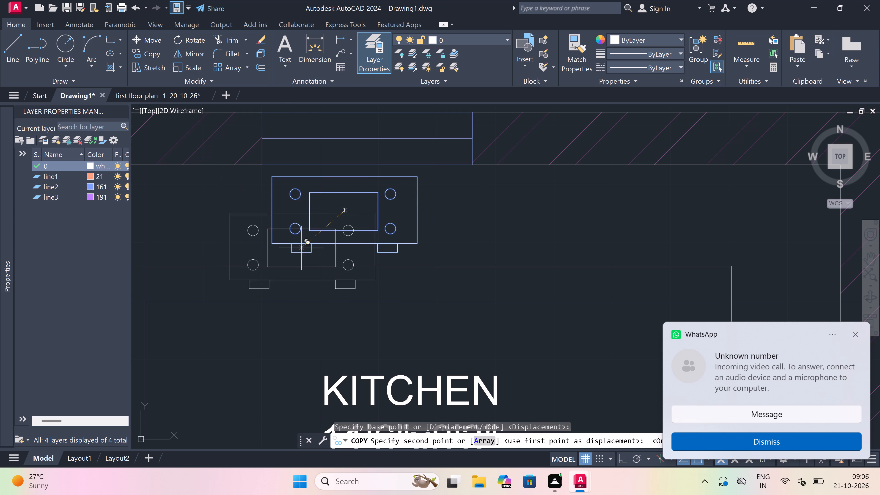
scroll(327, 218, "down", 6)
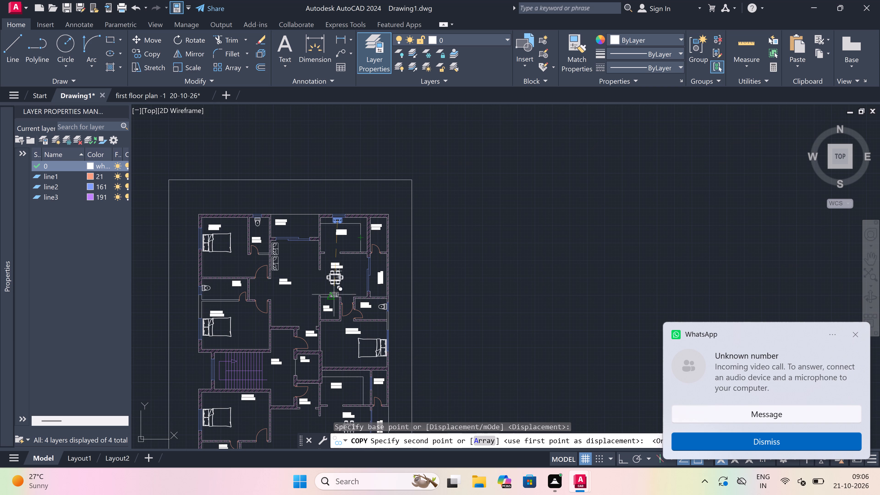
scroll(353, 328, "down", 2)
scroll(349, 350, "up", 5)
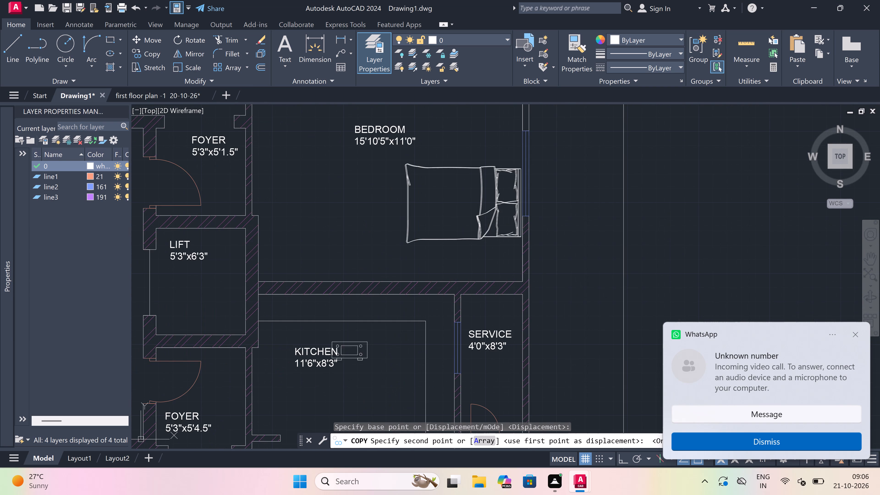
scroll(341, 314, "up", 2)
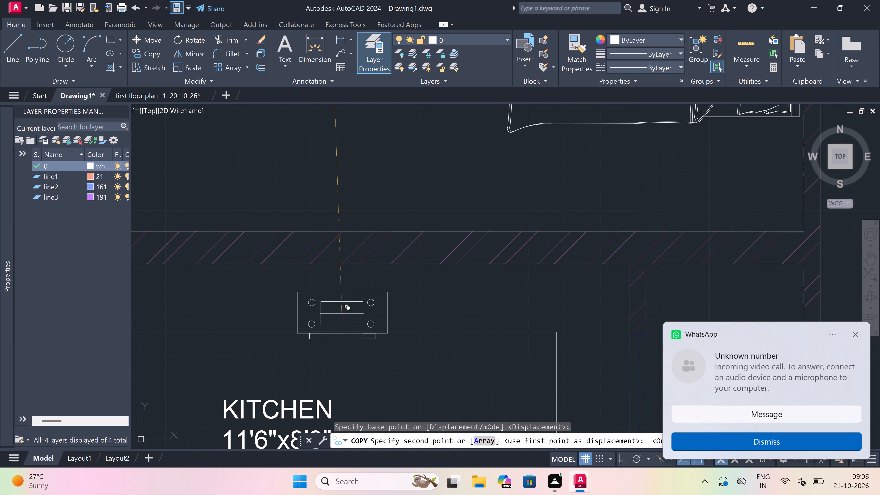
scroll(302, 301, "up", 2)
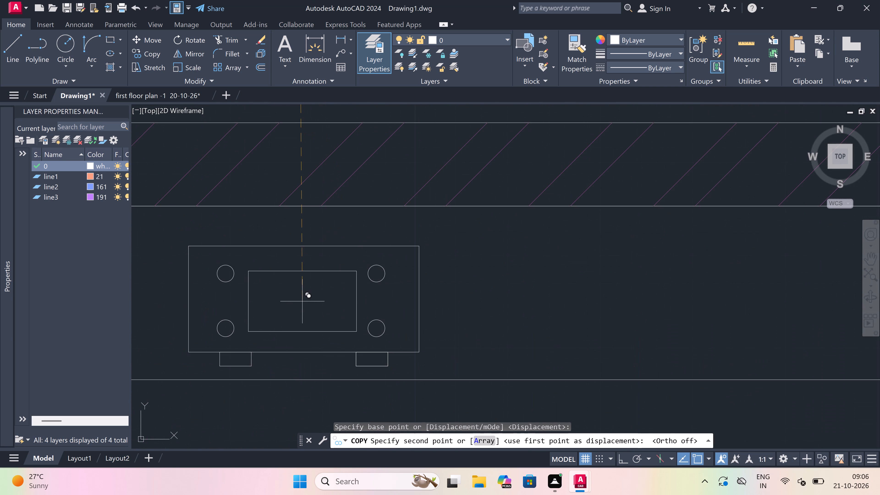
left_click(301, 295)
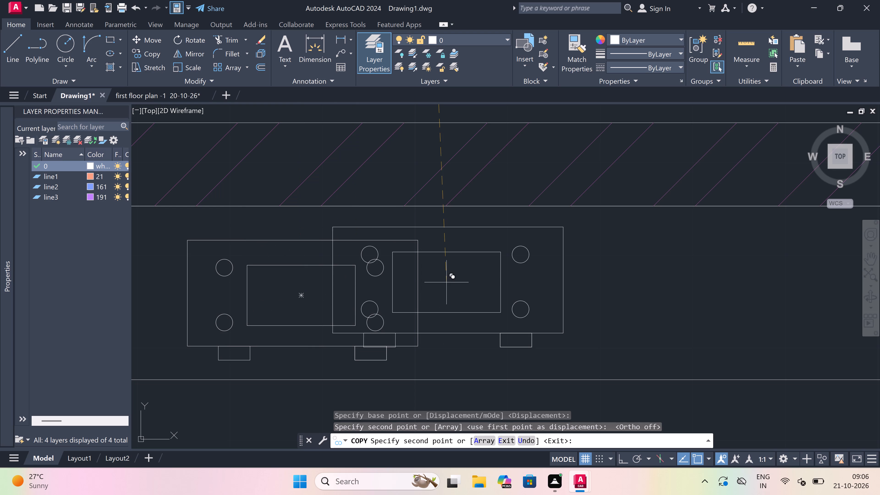
key("Escape")
Hatch the northern unit's west wall section and adjoining partition between the 9'0"x5'0" toilet and 16'1.5"x11'6" bedroom with ANSI32.
scroll(396, 262, "down", 2)
scroll(349, 268, "up", 2)
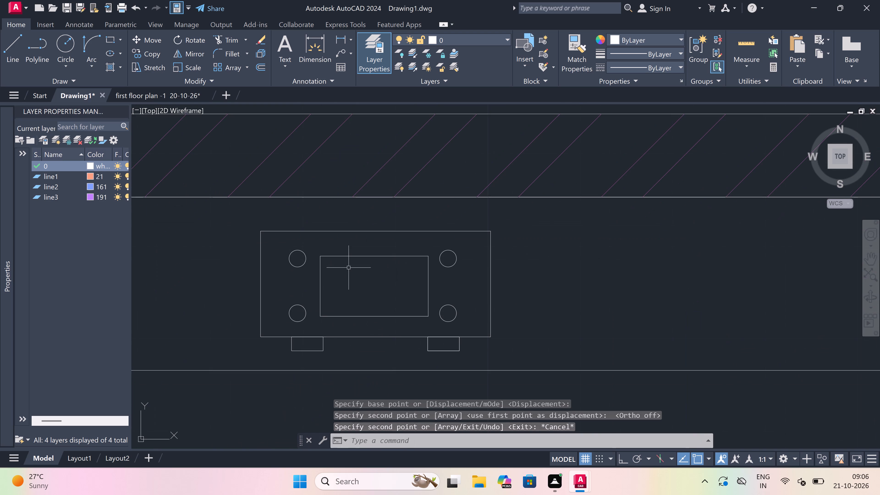
scroll(369, 264, "up", 1)
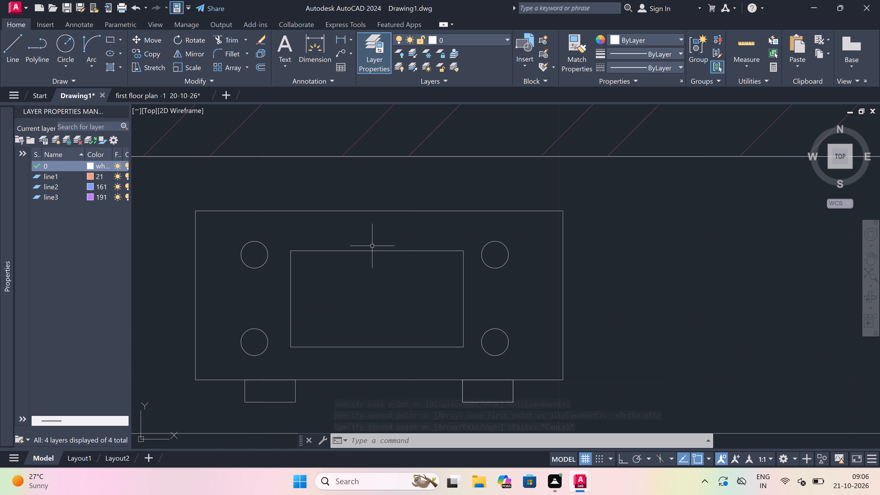
scroll(373, 246, "down", 6)
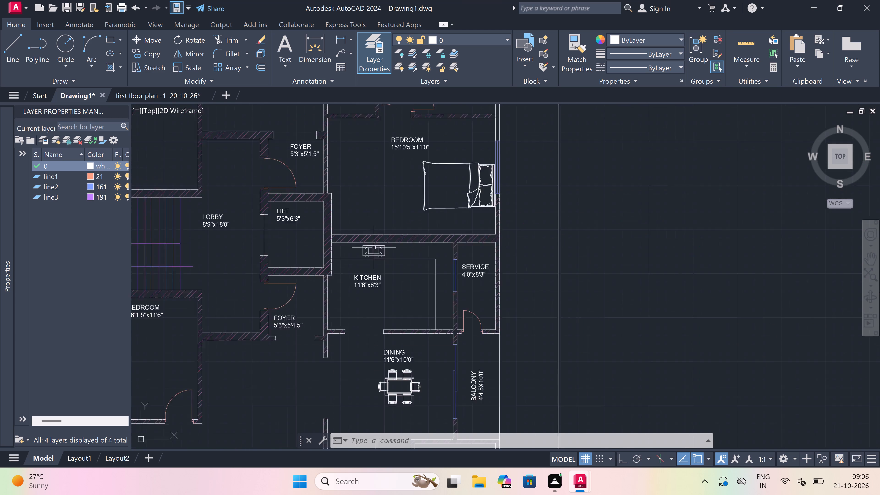
scroll(380, 263, "down", 2)
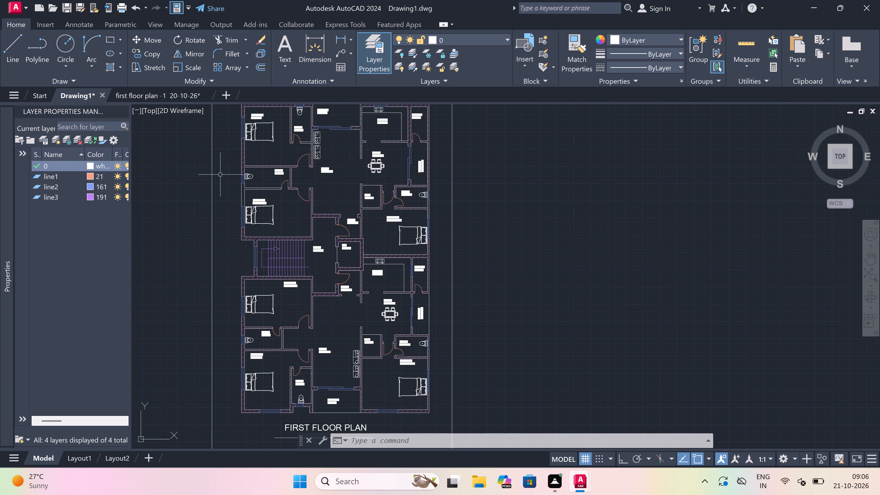
scroll(219, 186, "up", 3)
type("H")
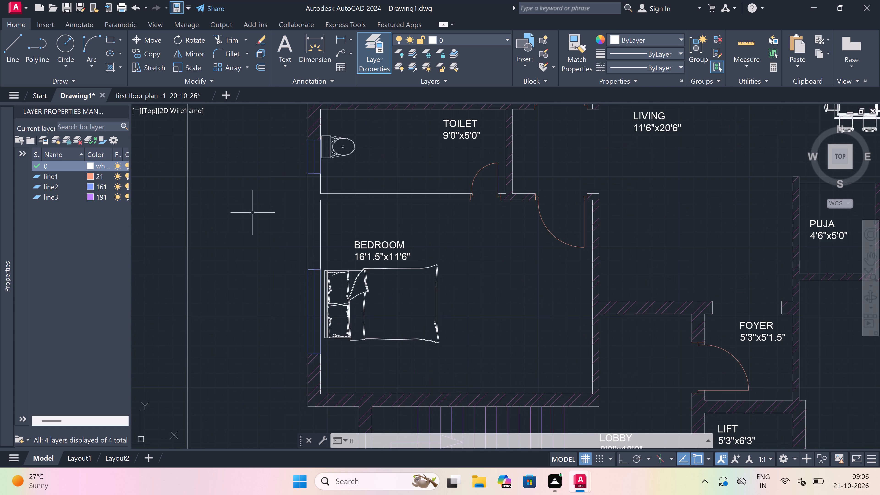
key("space")
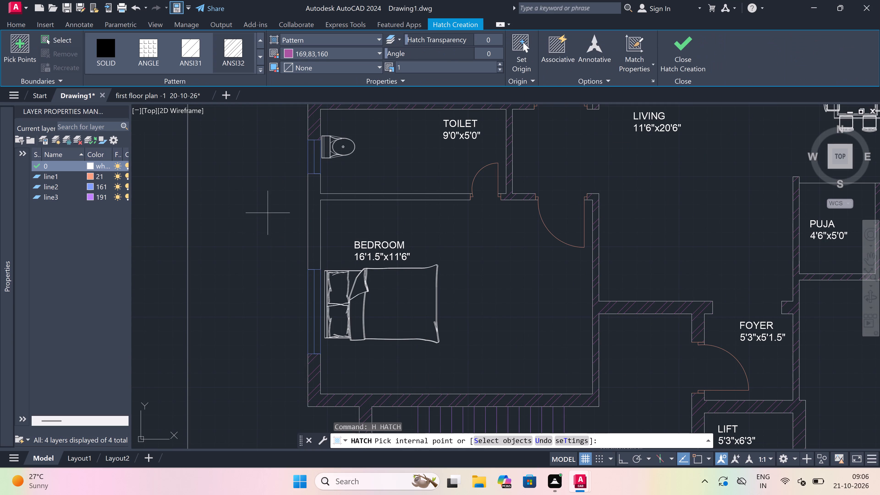
left_click(234, 48)
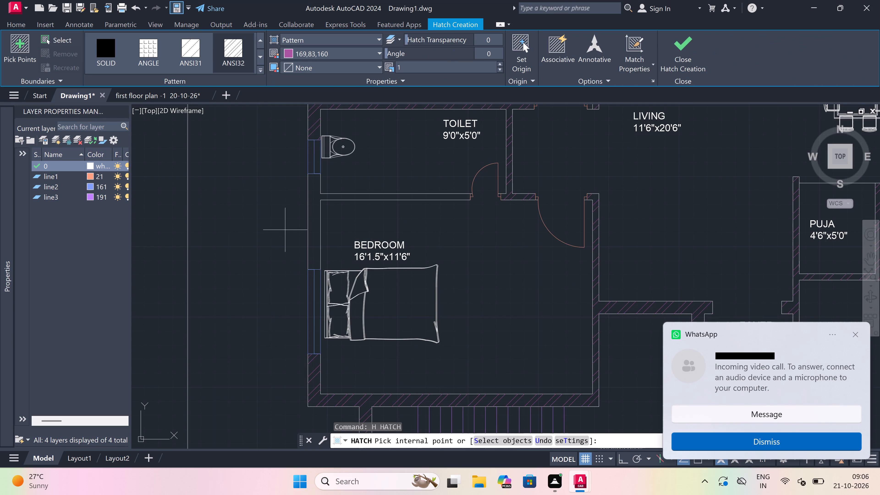
left_click(312, 214)
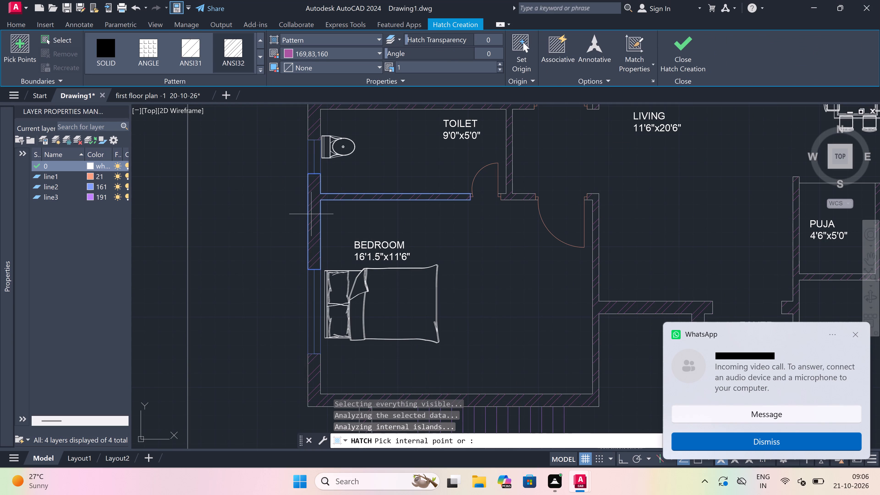
key("Escape")
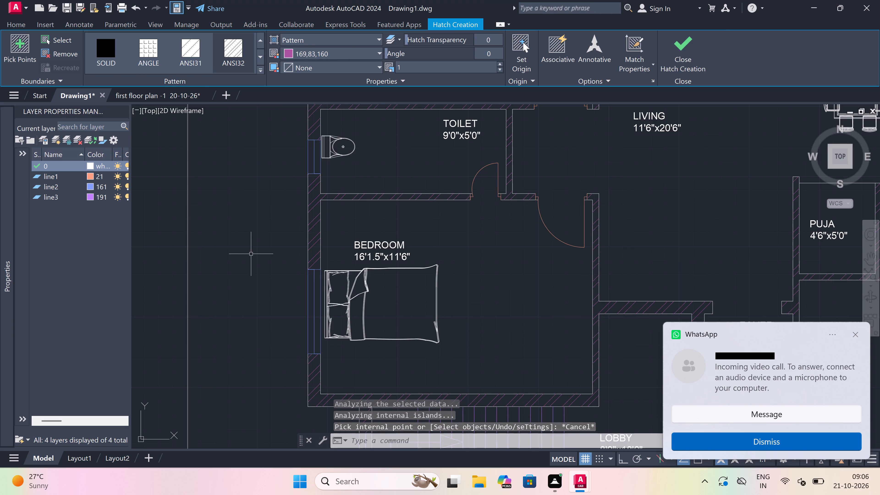
Review the whole first floor plan, checking the wall hatching, furniture and room labels in both units.
scroll(301, 250, "down", 4)
scroll(301, 251, "up", 1)
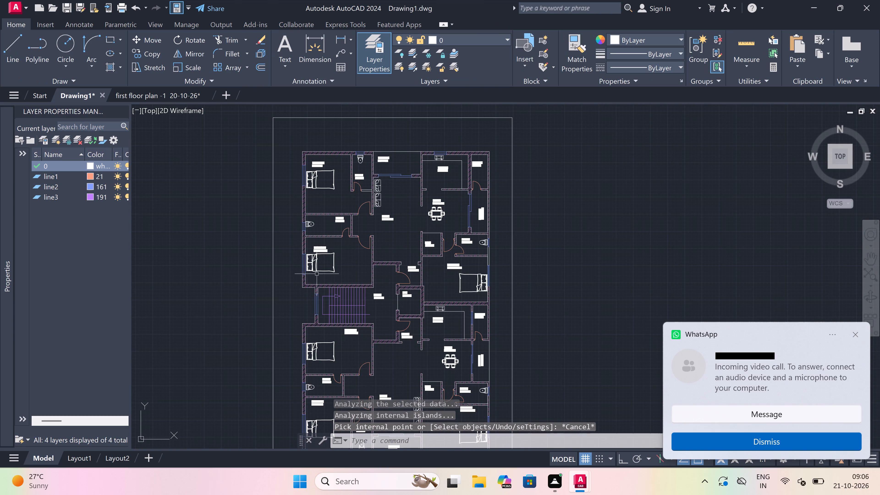
scroll(392, 250, "down", 1)
scroll(390, 249, "up", 2)
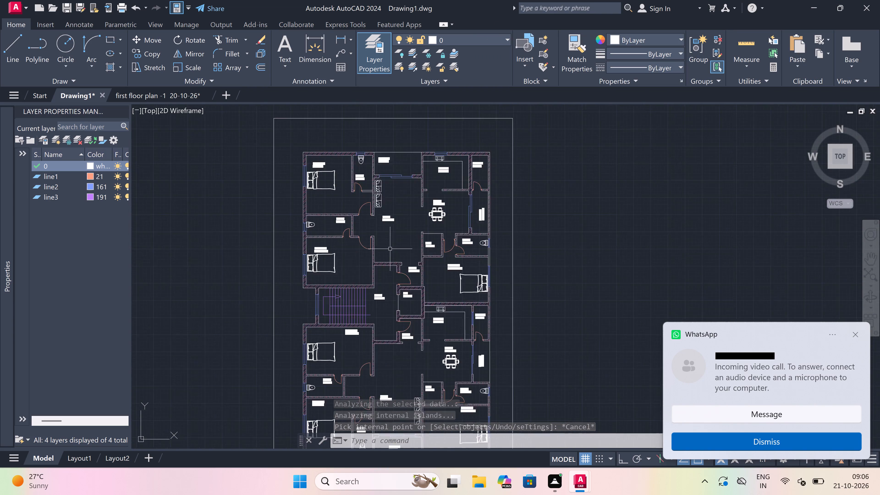
scroll(346, 249, "down", 3)
scroll(374, 230, "up", 3)
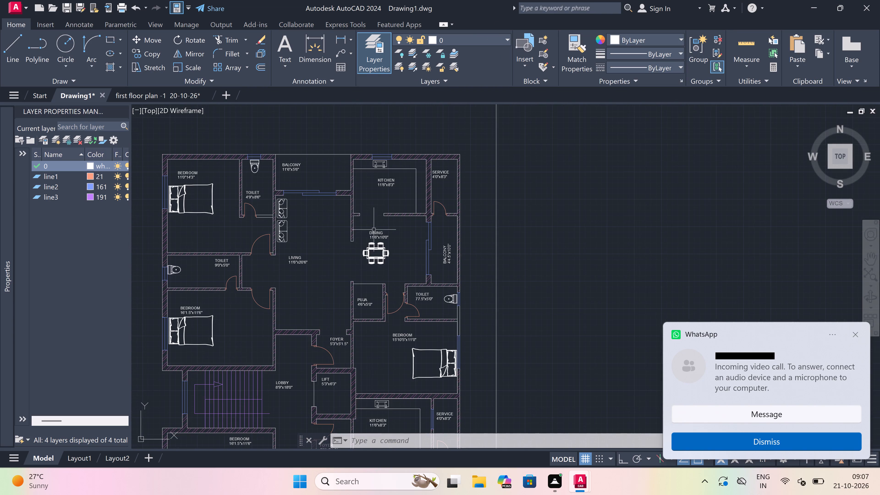
scroll(348, 235, "down", 3)
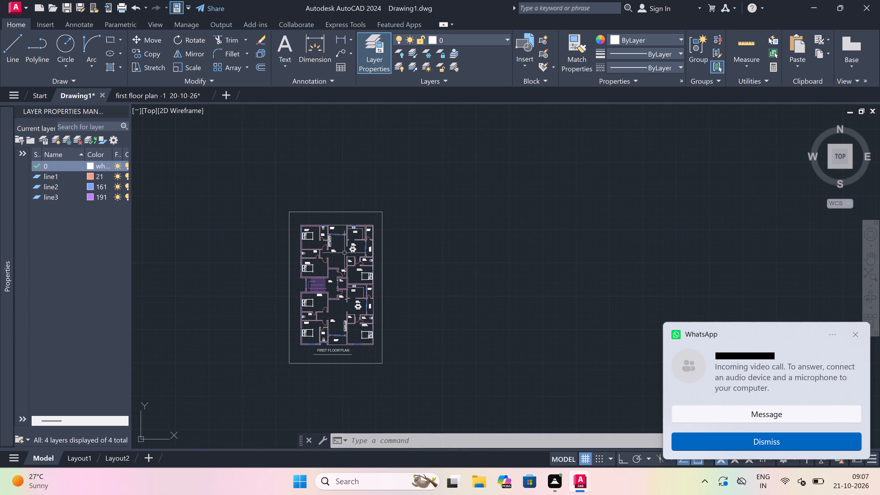
scroll(331, 329, "up", 3)
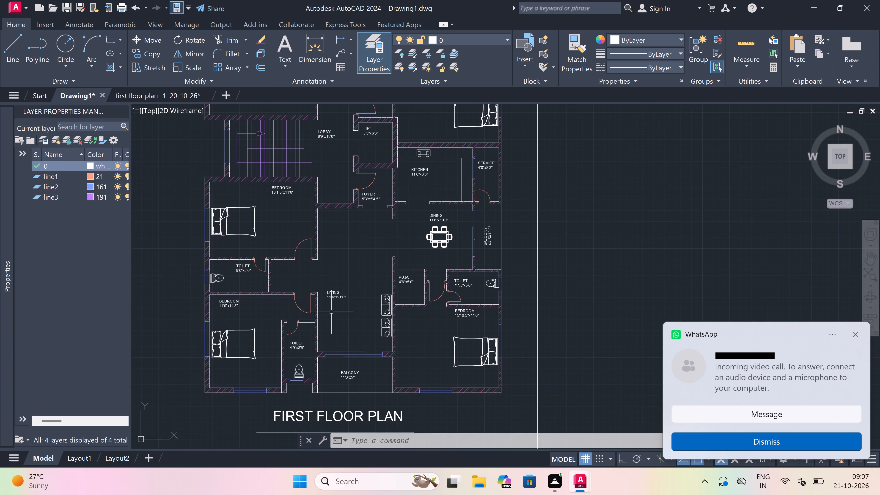
scroll(321, 279, "down", 4)
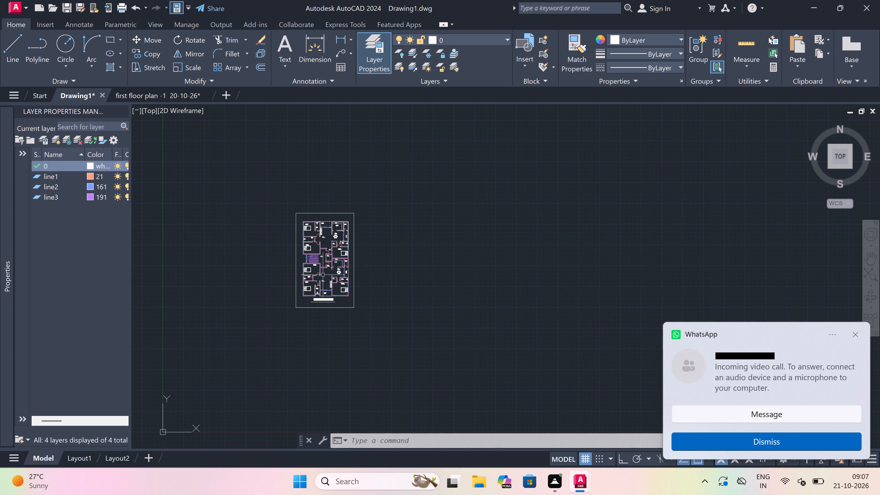
scroll(345, 225, "up", 3)
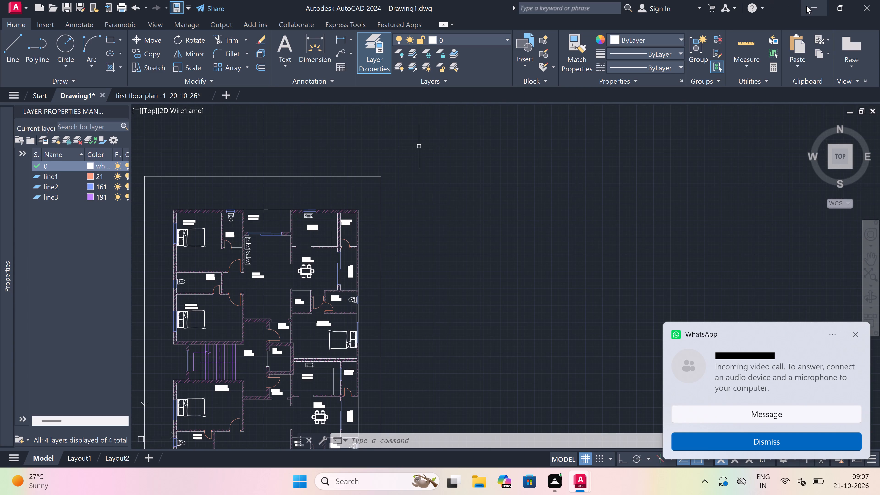
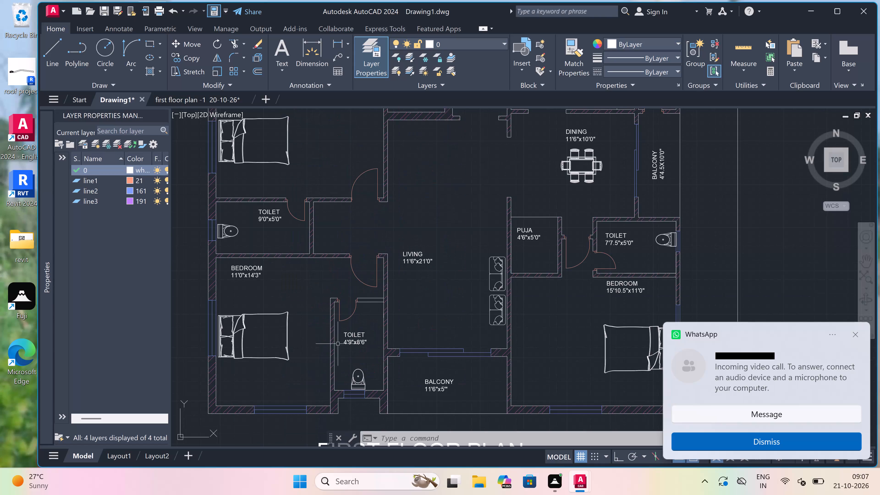
Draw a rectangular sink basin on the southern kitchen's east counter, near its south end, with the Rectangle command.
scroll(334, 315, "down", 2)
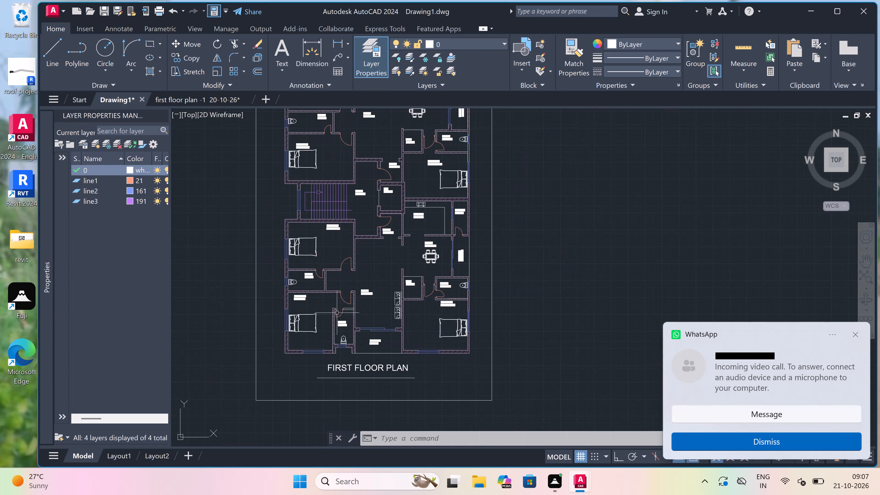
scroll(451, 225, "up", 4)
type("REC")
key("space")
scroll(404, 277, "up", 1)
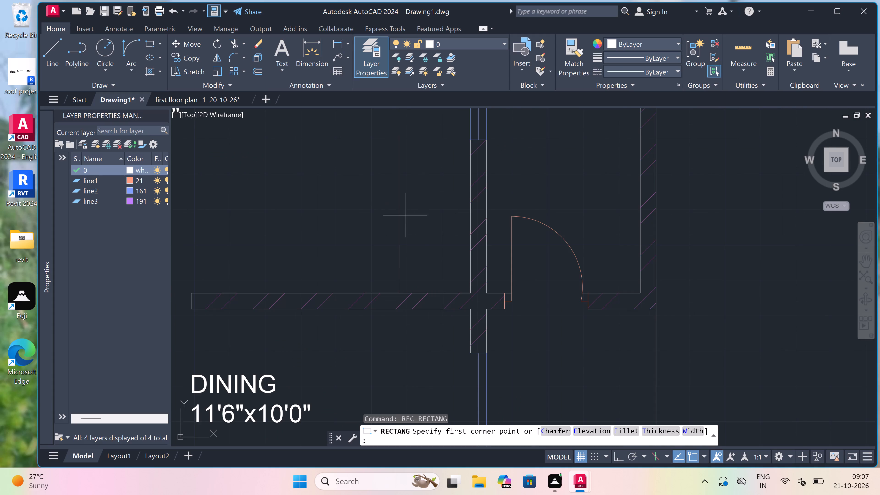
scroll(411, 221, "up", 1)
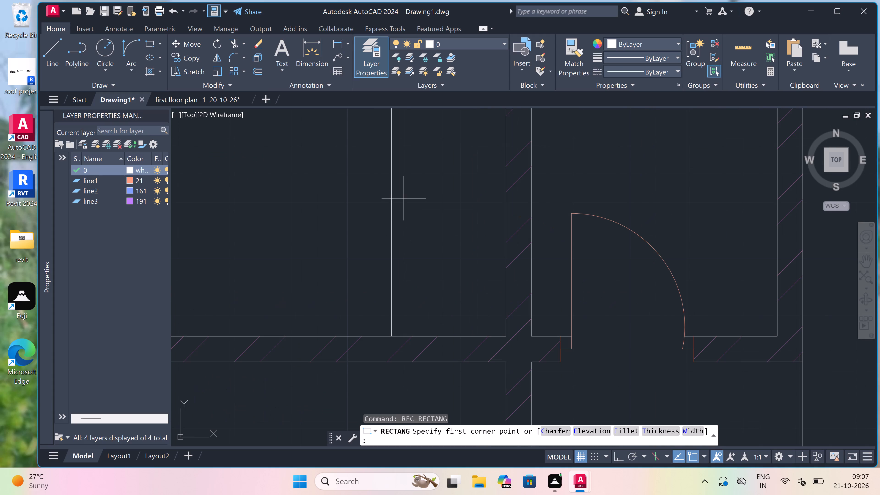
left_click_drag(404, 198, 407, 201)
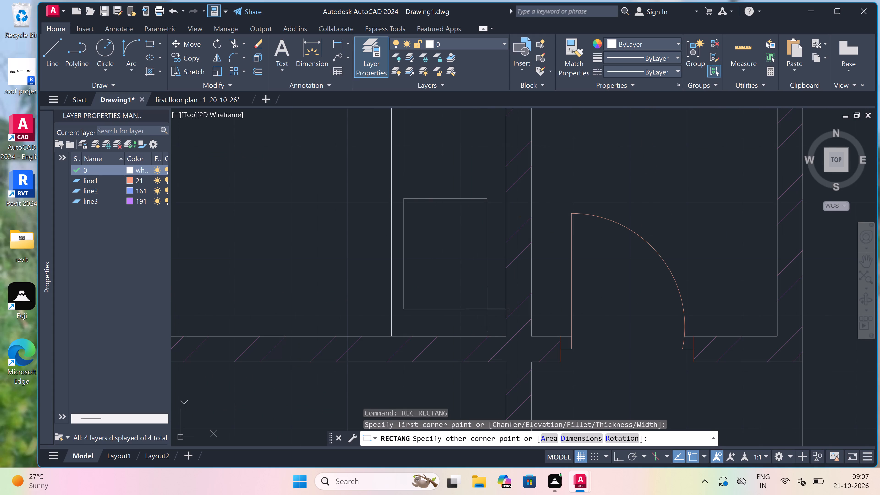
key("Escape")
key("space")
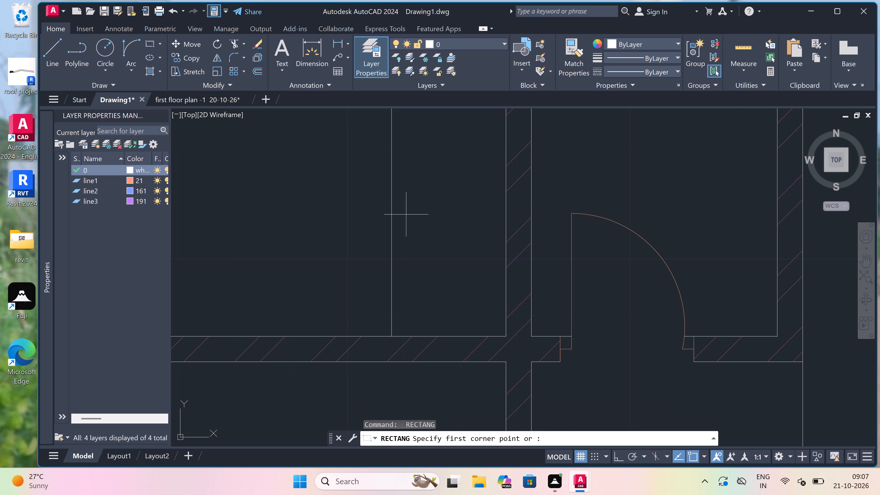
left_click(400, 181)
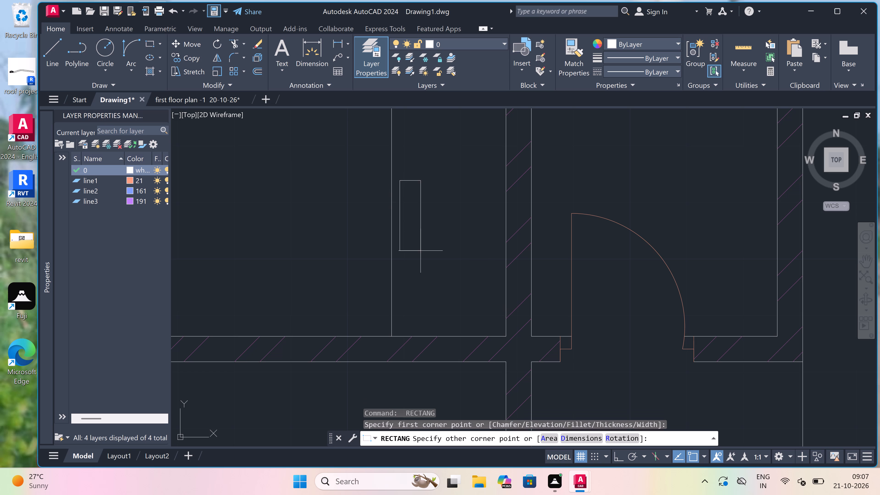
left_click(477, 322)
Add a narrow tap rectangle across the middle of the sink's east edge and trim the basin line inside it.
key("space")
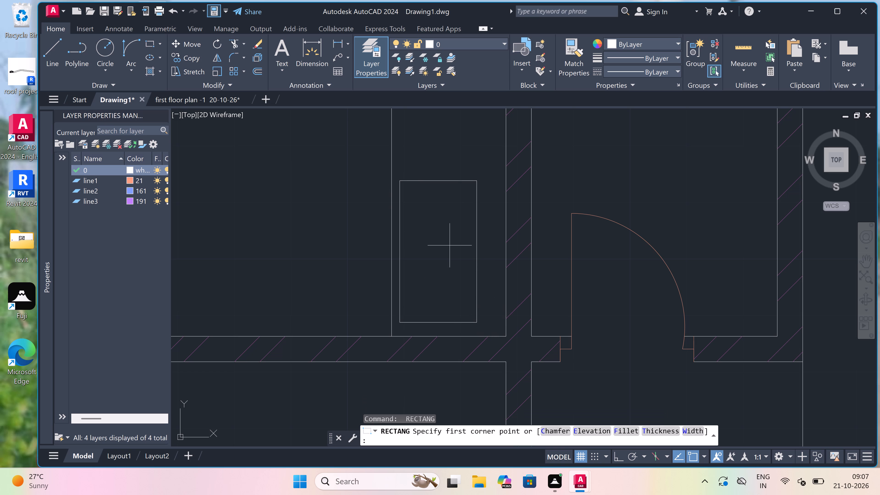
left_click(448, 249)
left_click_drag(448, 249, 455, 253)
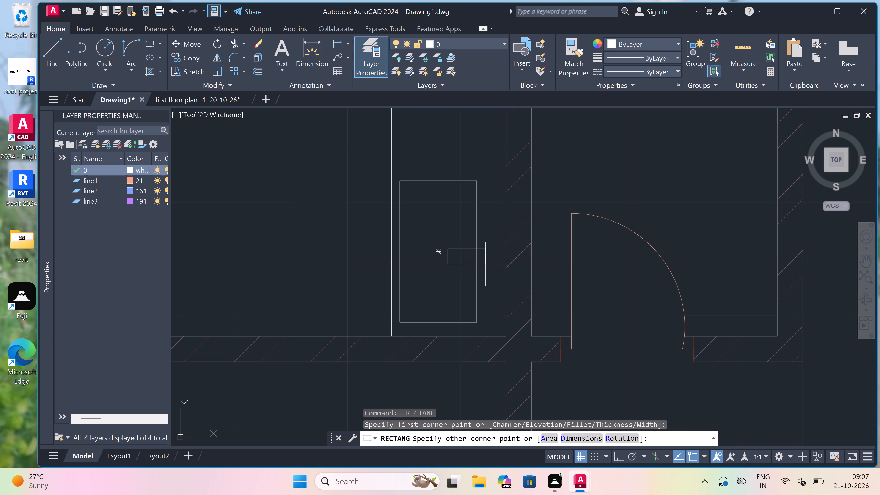
left_click(495, 264)
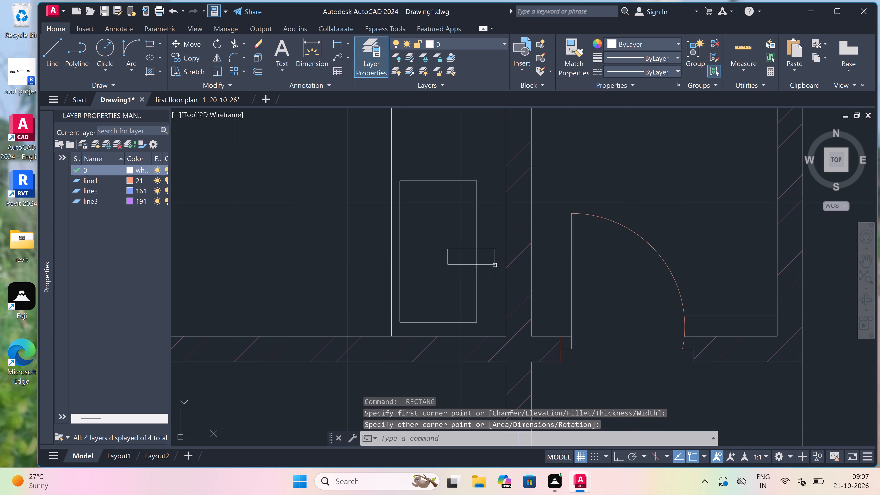
key("t")
type("R")
key("space")
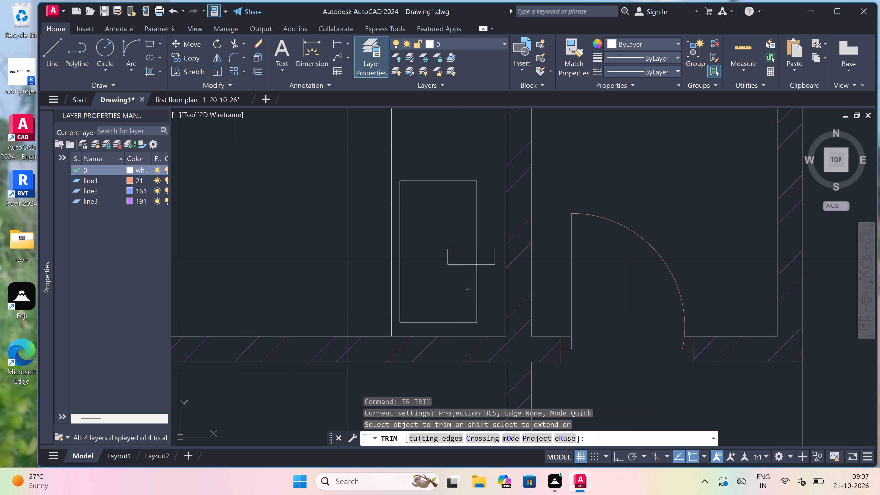
left_click(477, 255)
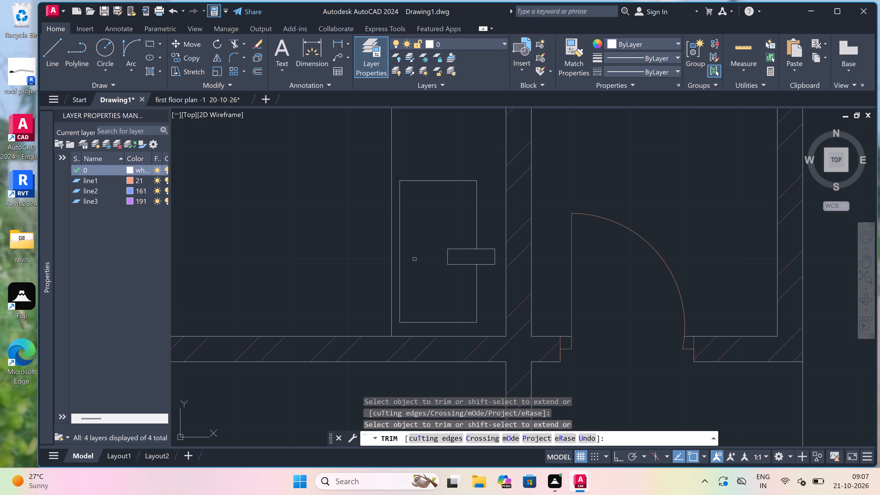
key("Escape")
Draw a small drain circle inside the sink basin, just west of the tap rectangle.
key("c")
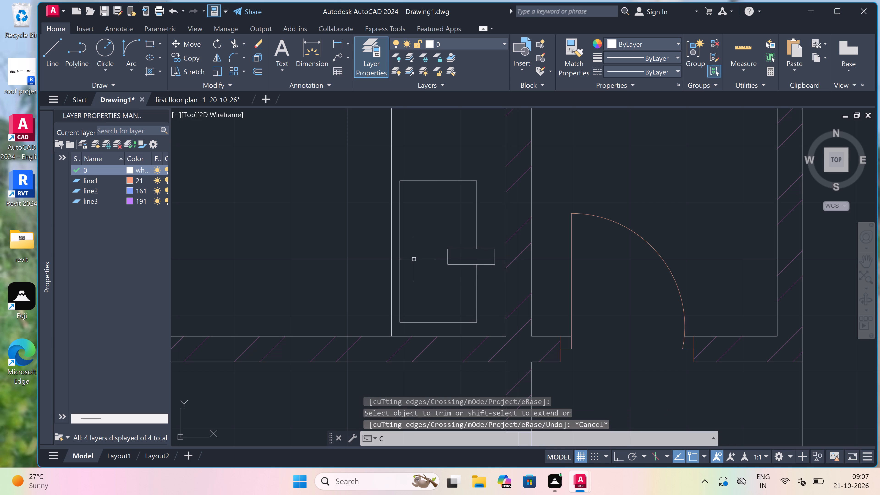
key("space")
left_click_drag(420, 255, 420, 258)
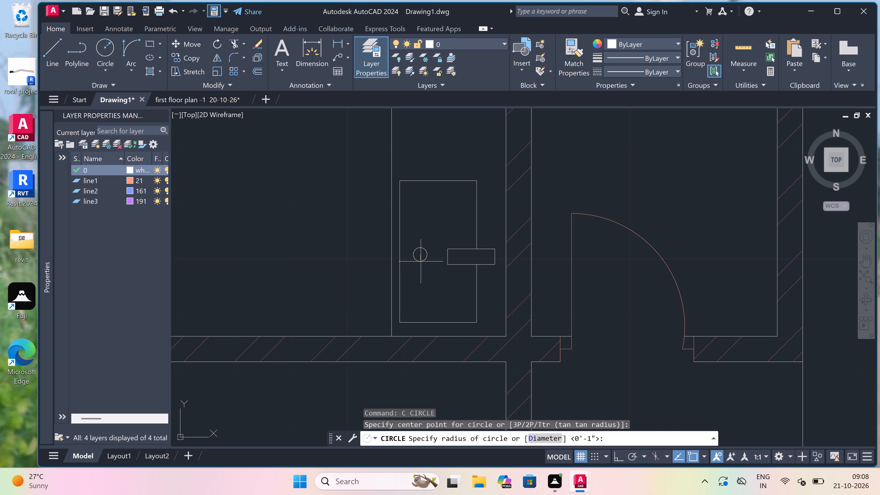
left_click(421, 262)
Copy the complete sink with its tap and drain onto the northern kitchen's east counter, near its south end.
scroll(385, 263, "down", 2)
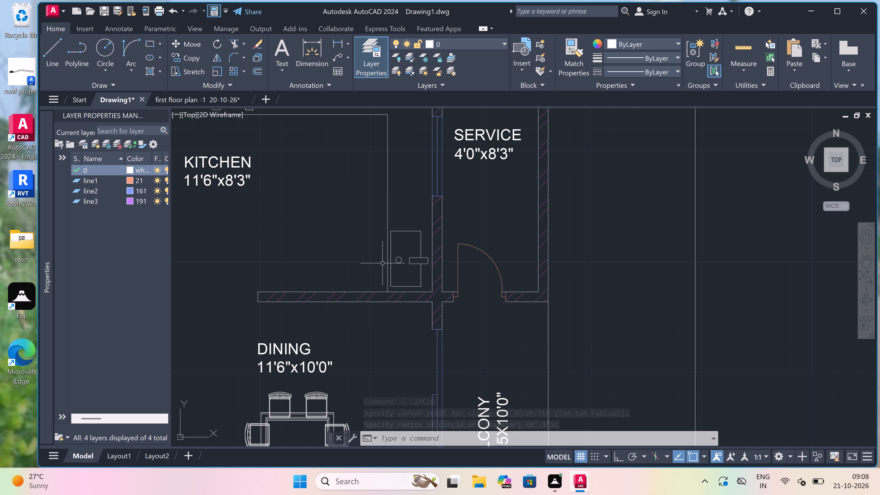
scroll(399, 264, "down", 4)
scroll(400, 259, "up", 6)
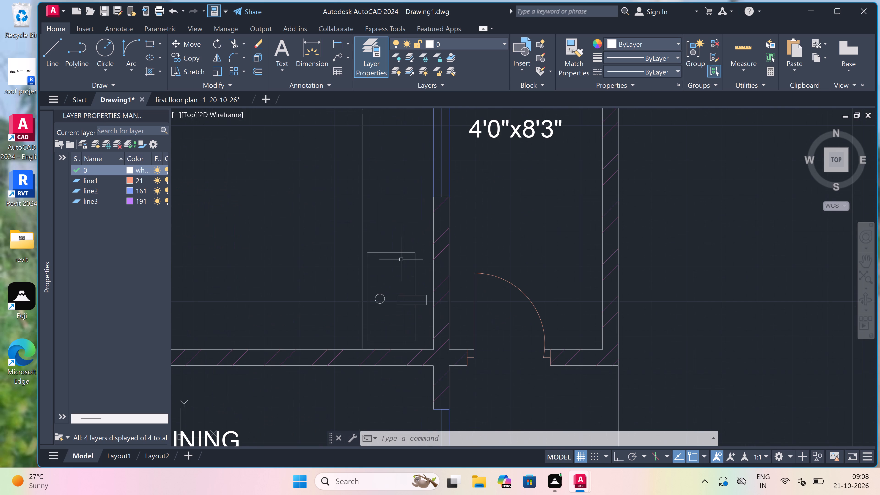
left_click(428, 236)
scroll(384, 353, "up", 3)
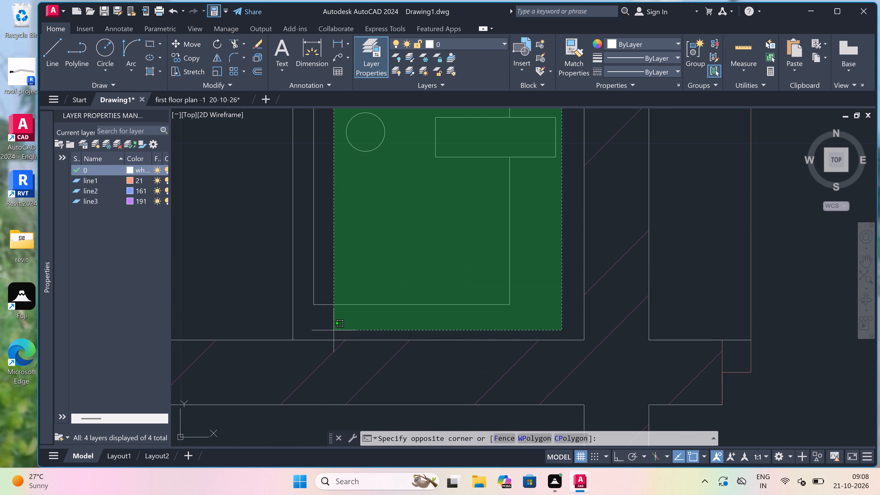
left_click(301, 320)
scroll(301, 321, "down", 3)
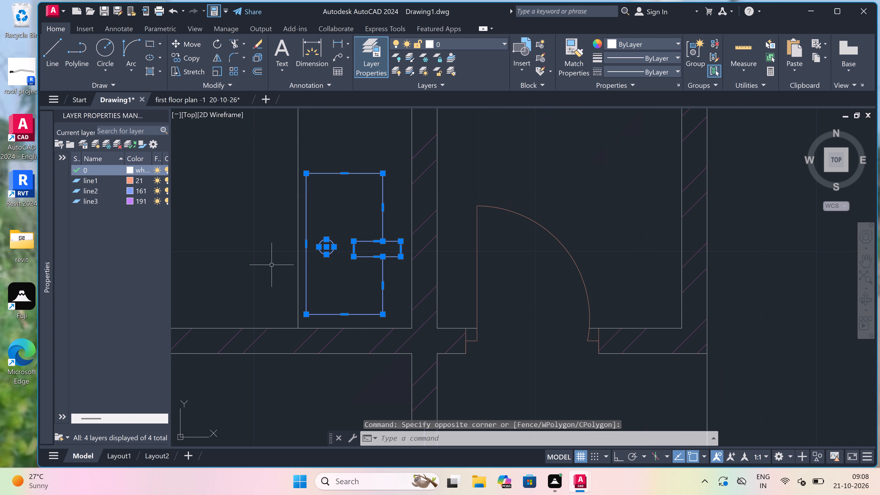
left_click(188, 56)
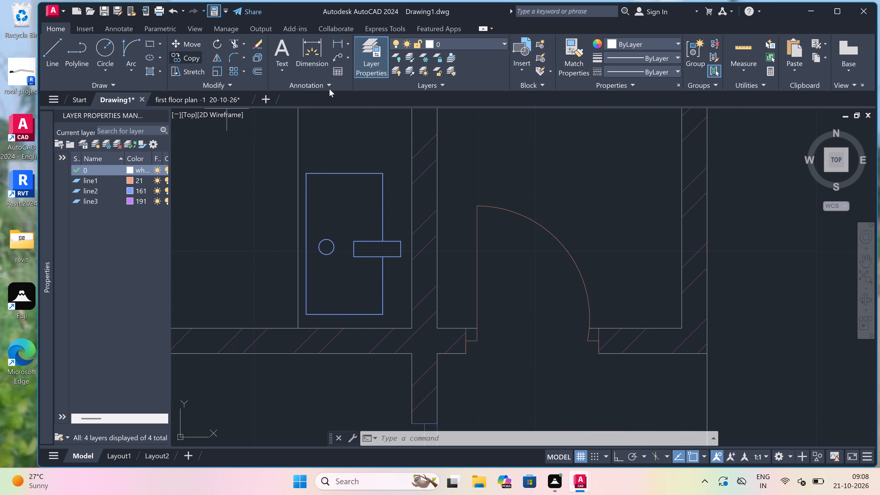
left_click(375, 247)
scroll(328, 327, "down", 5)
scroll(343, 264, "down", 3)
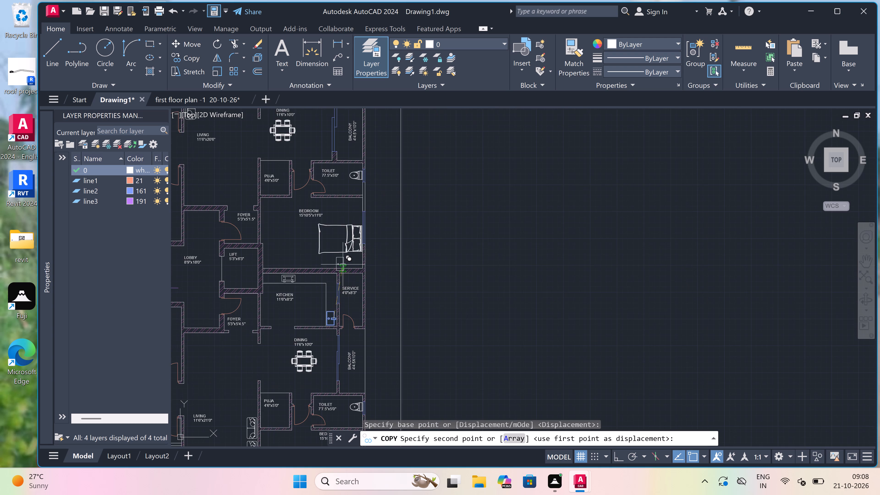
scroll(348, 188, "up", 4)
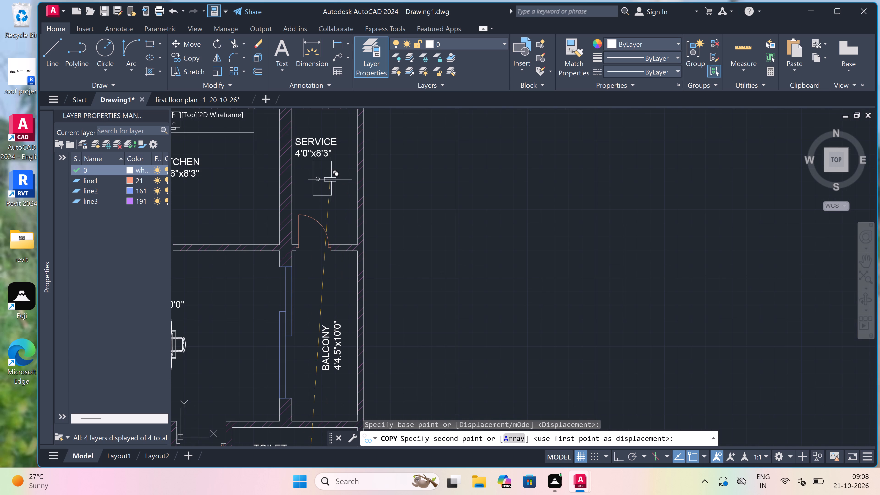
scroll(273, 195, "up", 4)
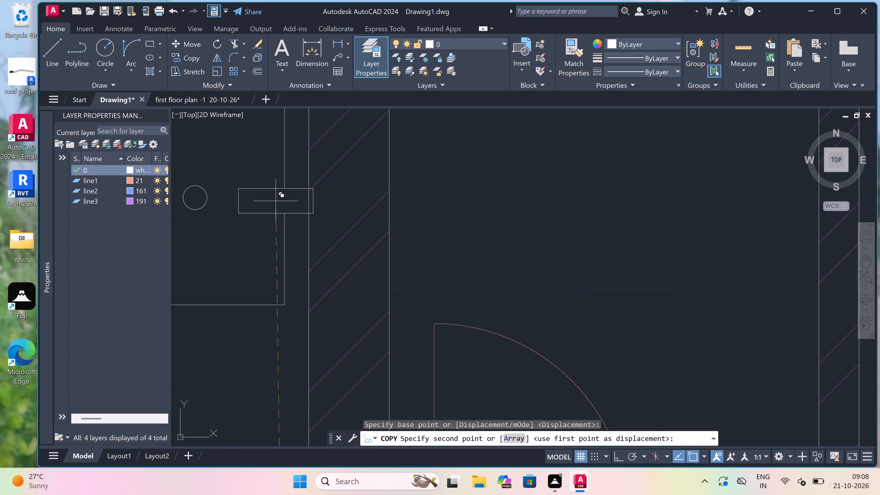
scroll(277, 228, "down", 2)
scroll(269, 277, "up", 2)
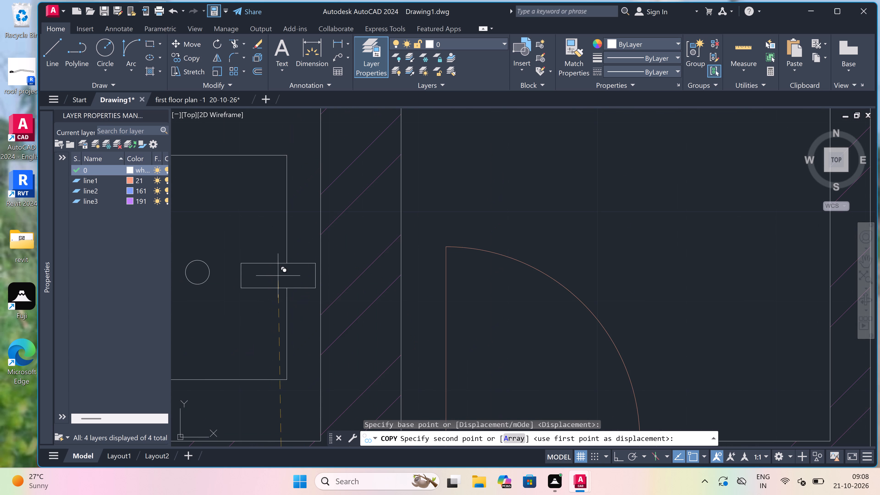
scroll(281, 276, "down", 1)
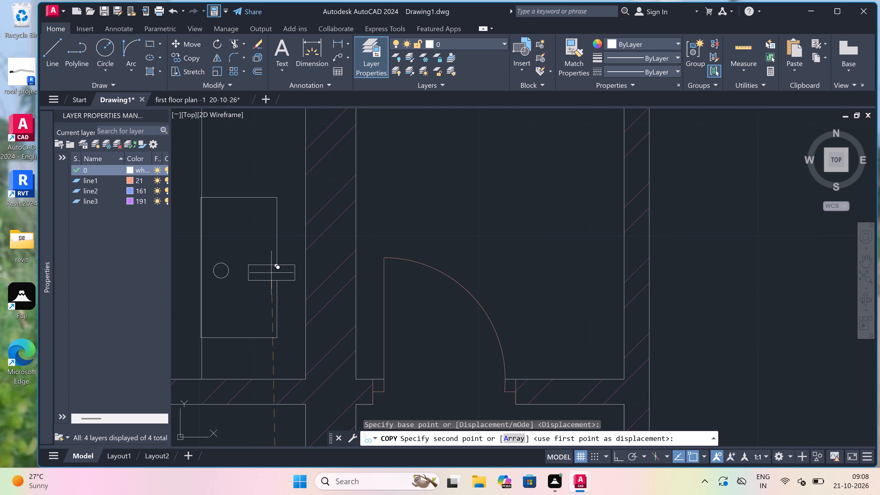
scroll(272, 275, "up", 1)
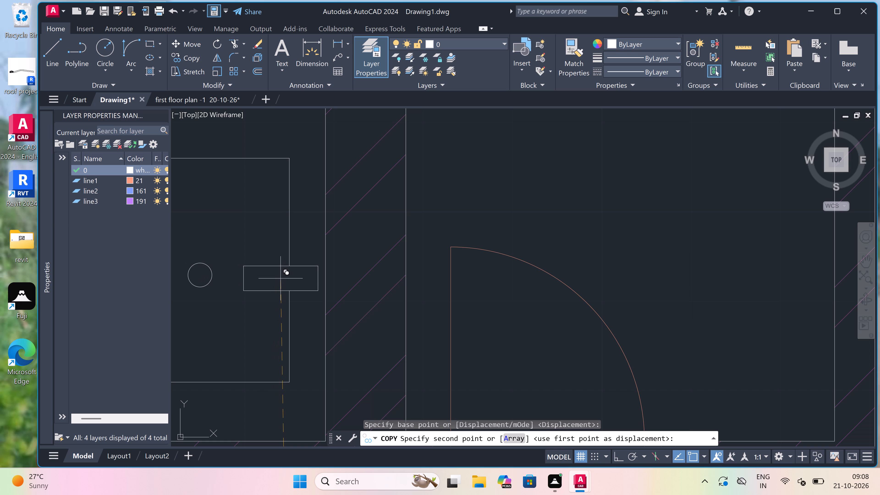
scroll(281, 278, "down", 1)
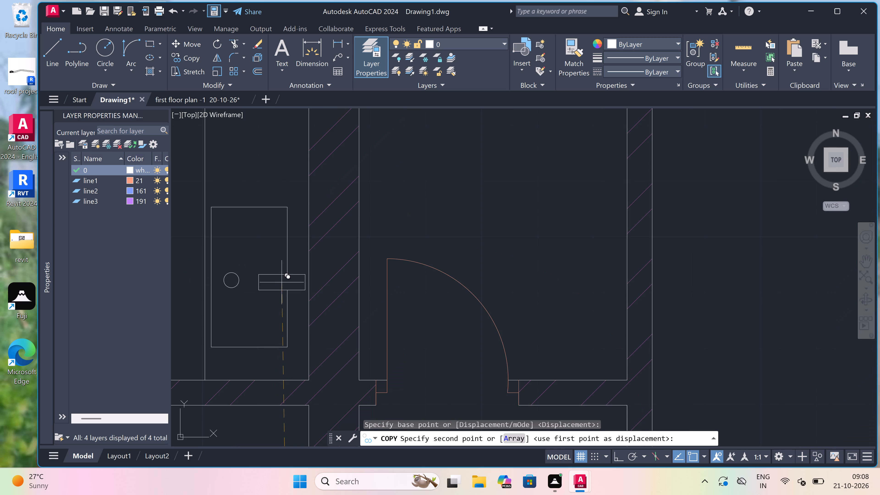
double_click(282, 280)
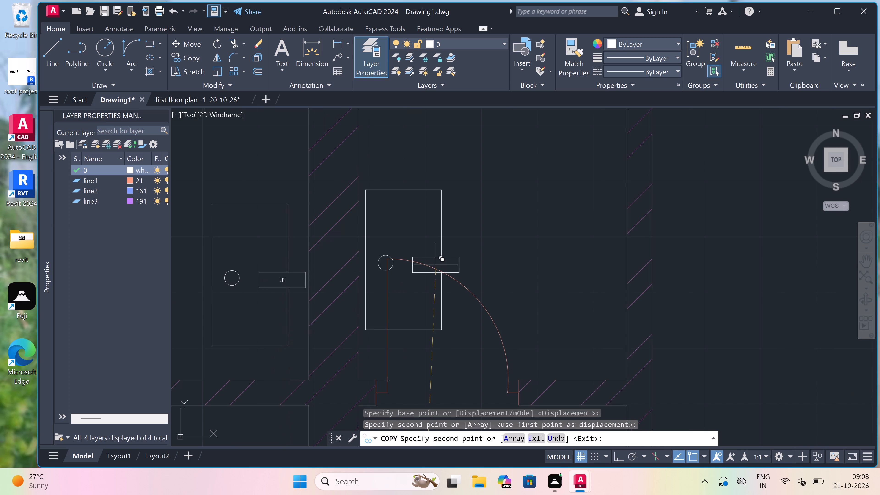
key("Escape")
Maximize the drawing window with the whole first floor plan and its border in view.
scroll(440, 270, "down", 6)
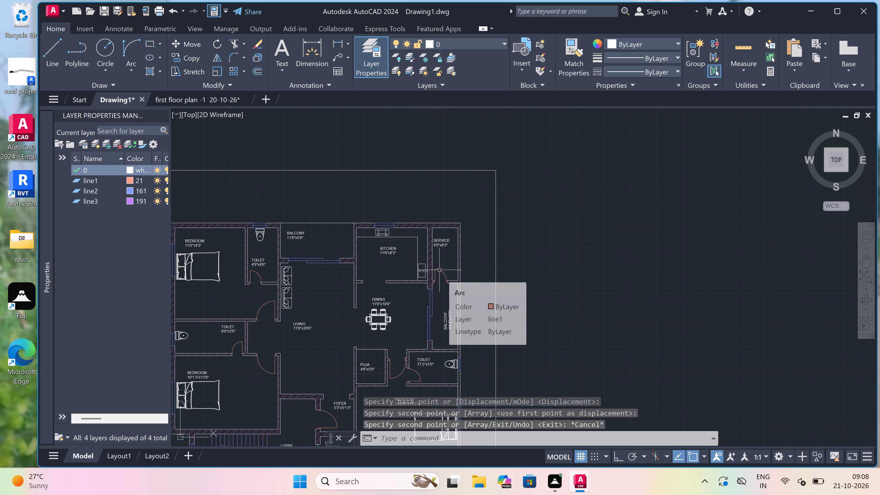
left_click(0, 494)
right_click(0, 494)
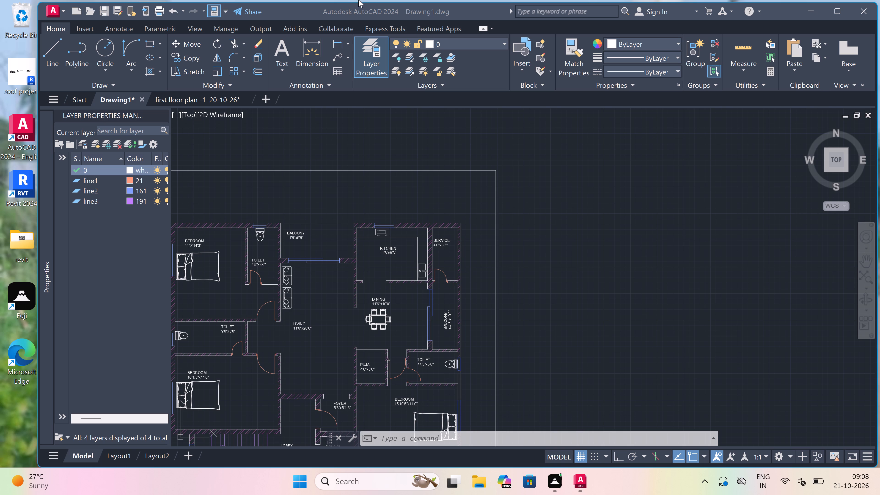
scroll(573, 177, "down", 3)
scroll(556, 220, "down", 1)
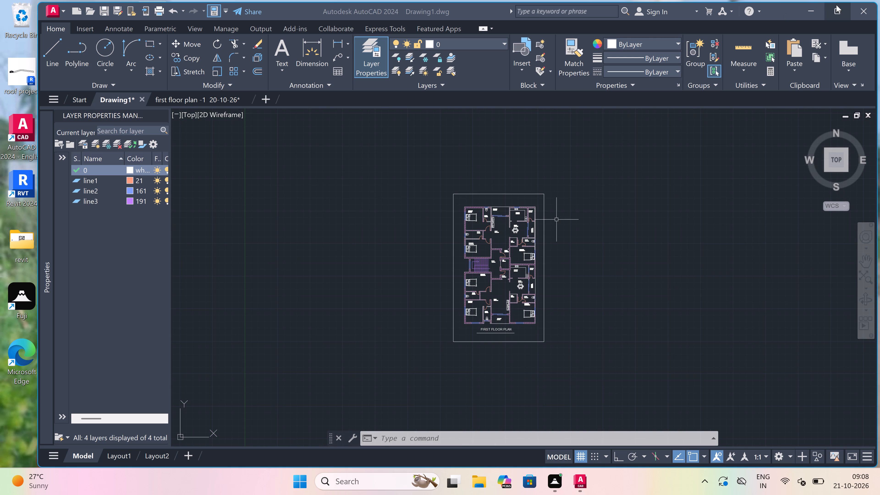
left_click(836, 6)
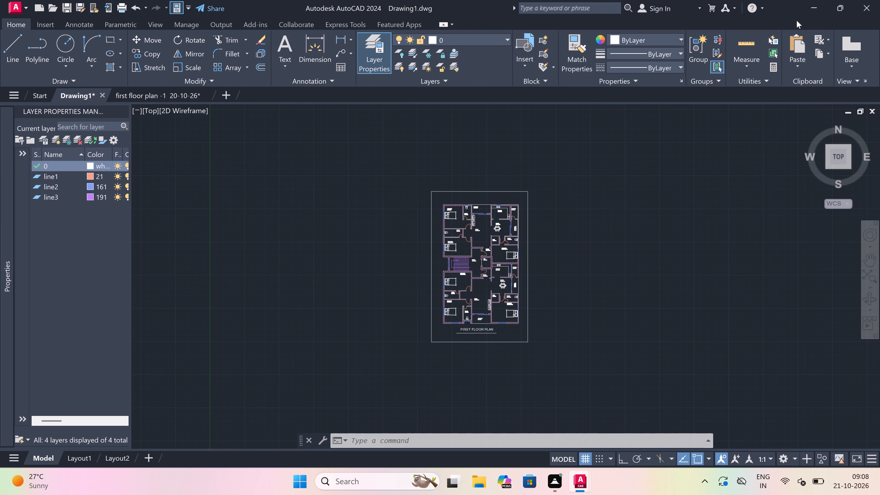
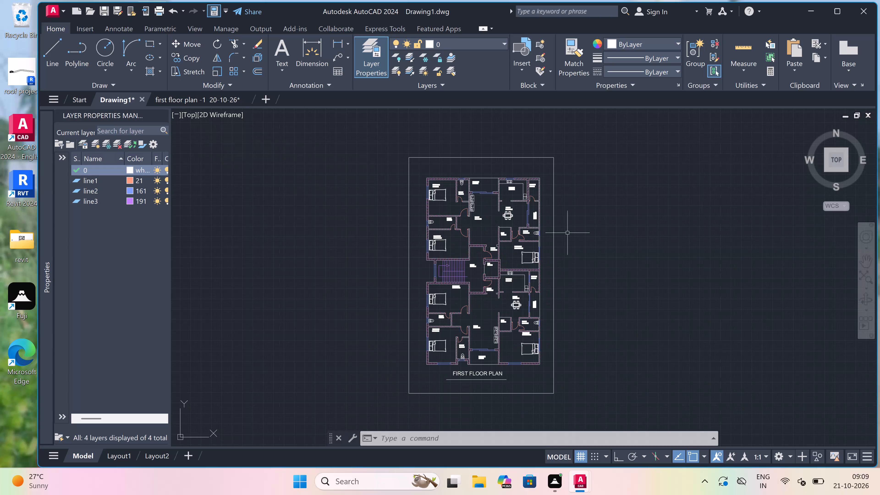
Start plotting the drawing with the DWG To PDF.pc3 plotter on ISO A4 (297.00 x 210.00 MM) paper.
key("ctrl+p")
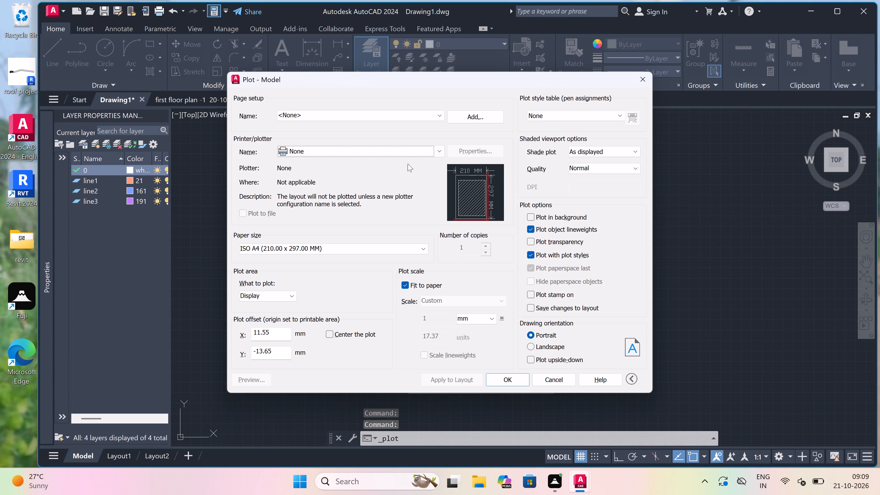
left_click(406, 152)
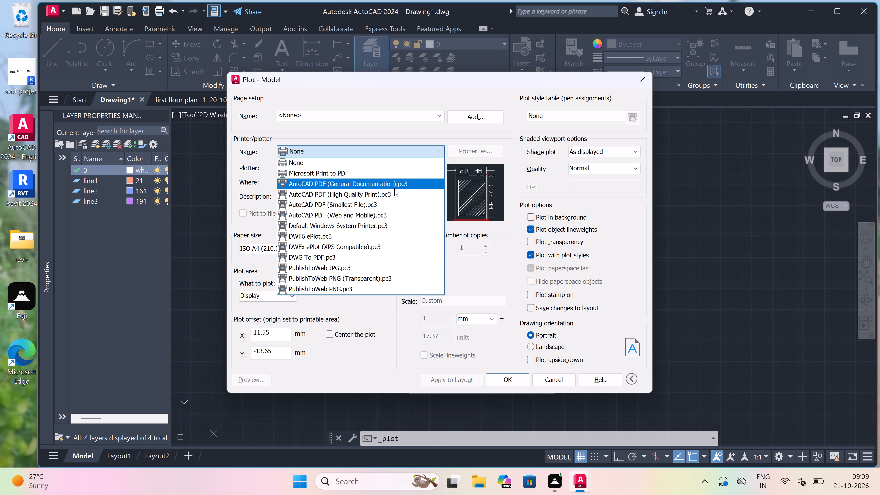
left_click(335, 258)
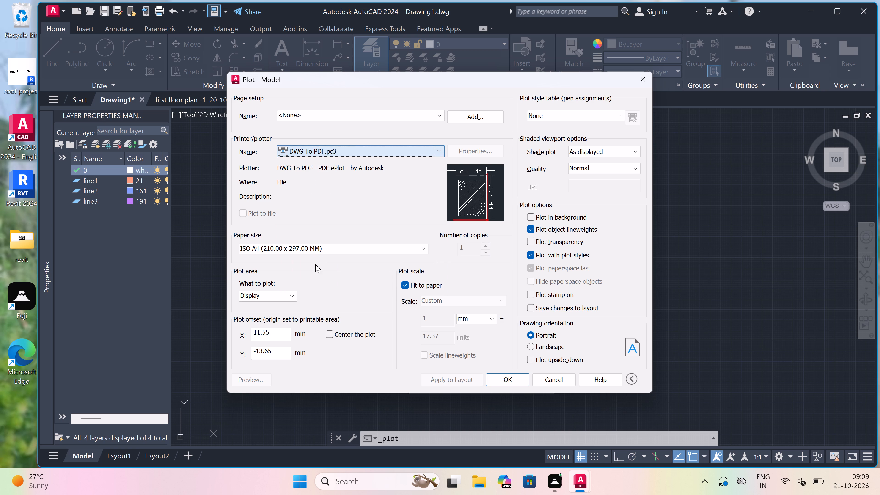
left_click(314, 253)
left_click(305, 263)
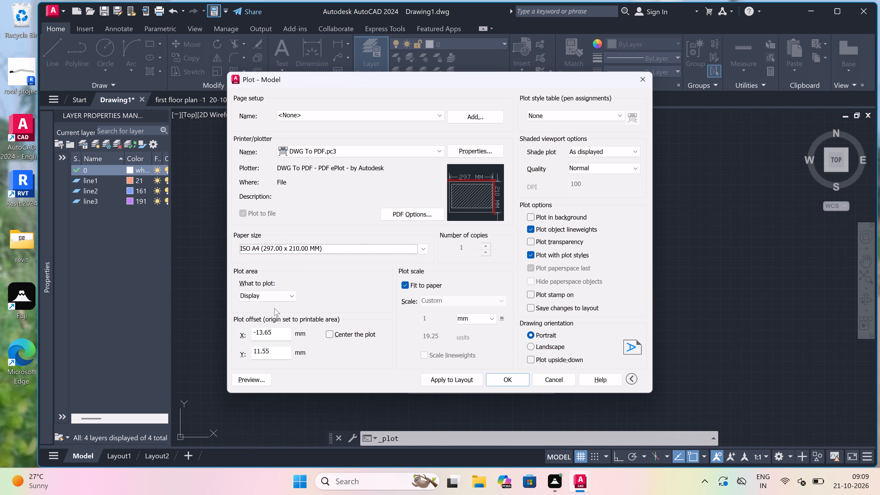
Set the plot area to a window spanning opposite corners of the plan's outer border and centre the plot.
left_click(275, 299)
left_click(274, 324)
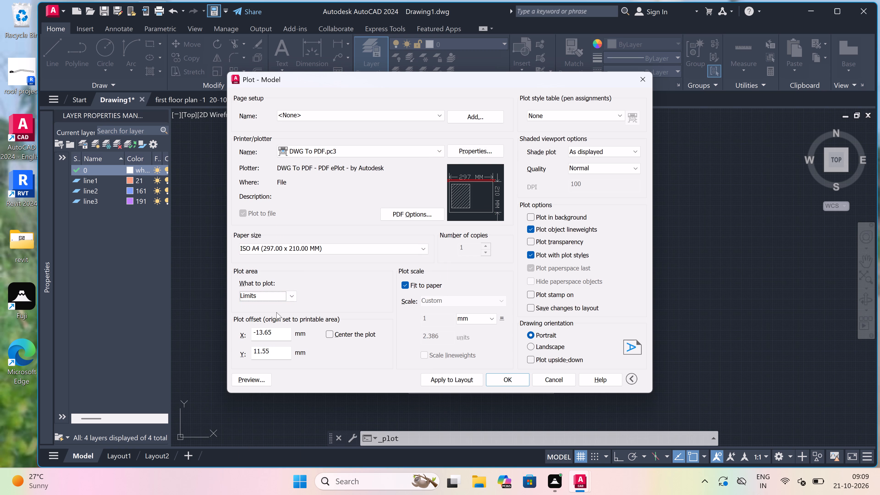
left_click(279, 296)
left_click(282, 326)
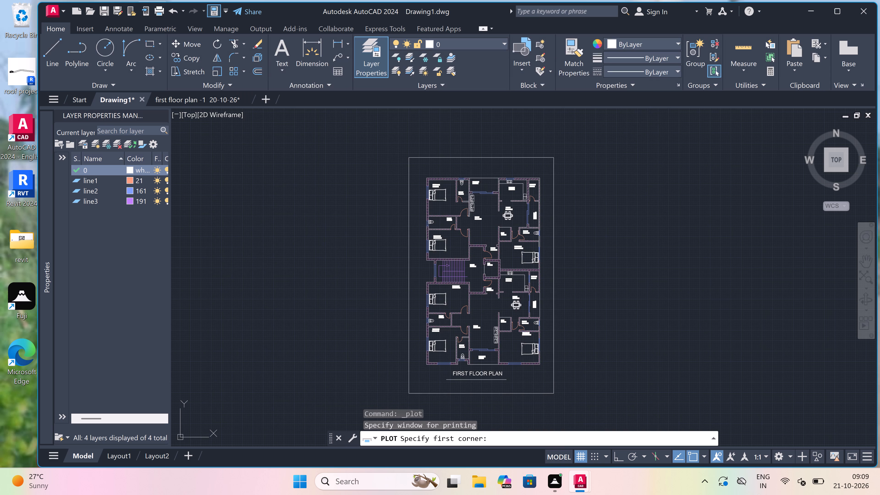
left_click(409, 159)
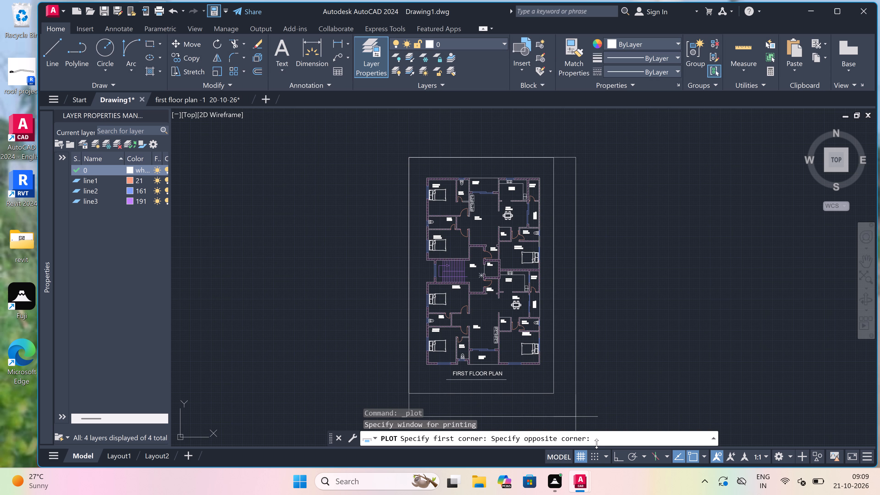
left_click(551, 393)
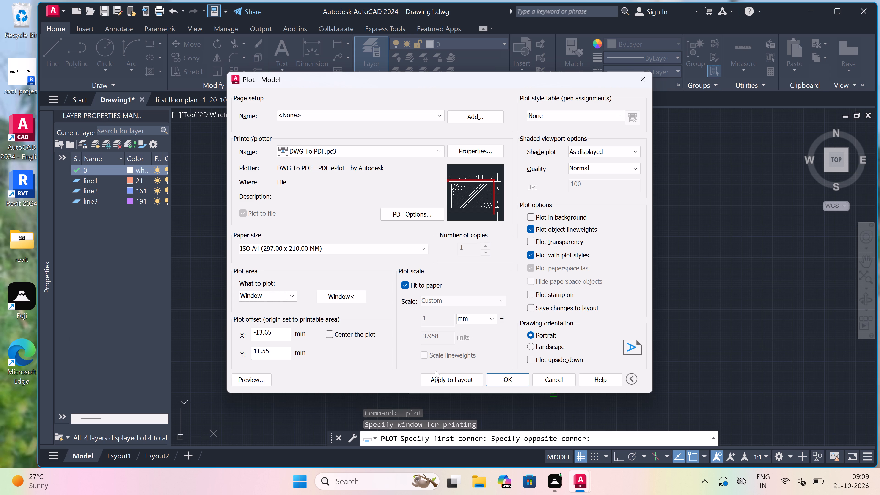
left_click(328, 332)
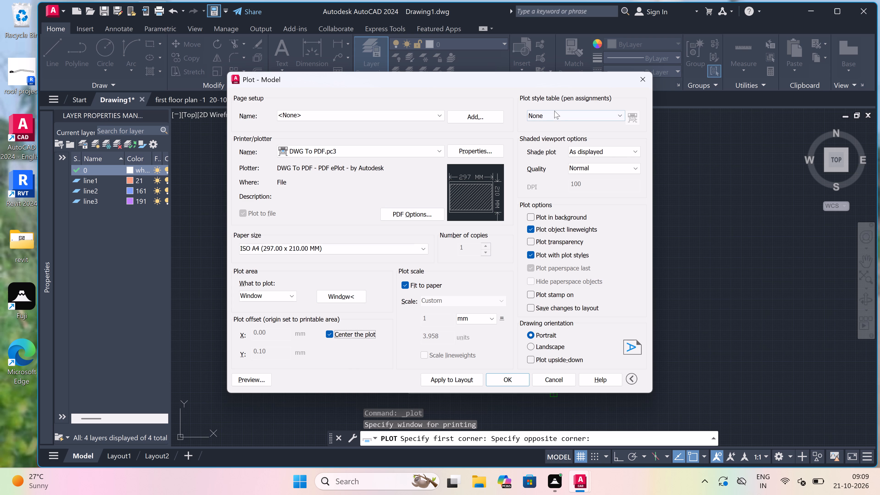
Assign the acad.ctb plot style table to all layouts and apply the plot settings to the layout.
left_click(554, 111)
left_click(548, 134)
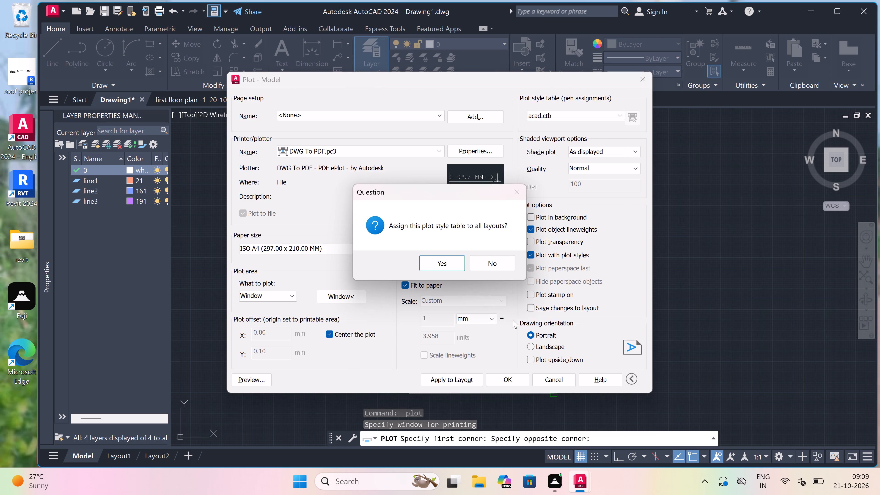
left_click(449, 261)
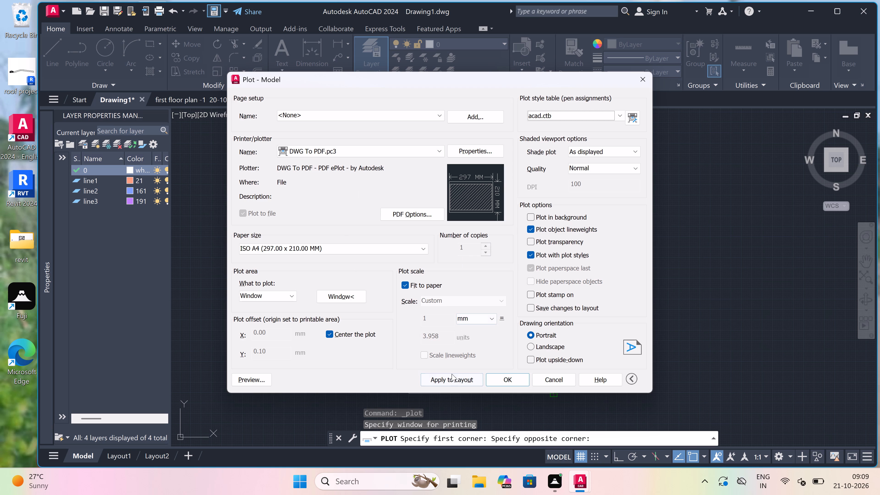
left_click(453, 377)
Plot to a PDF named FIRST FLOOR PLAN -1 21-10-26 in Documents and close the opened PDF.
left_click(516, 381)
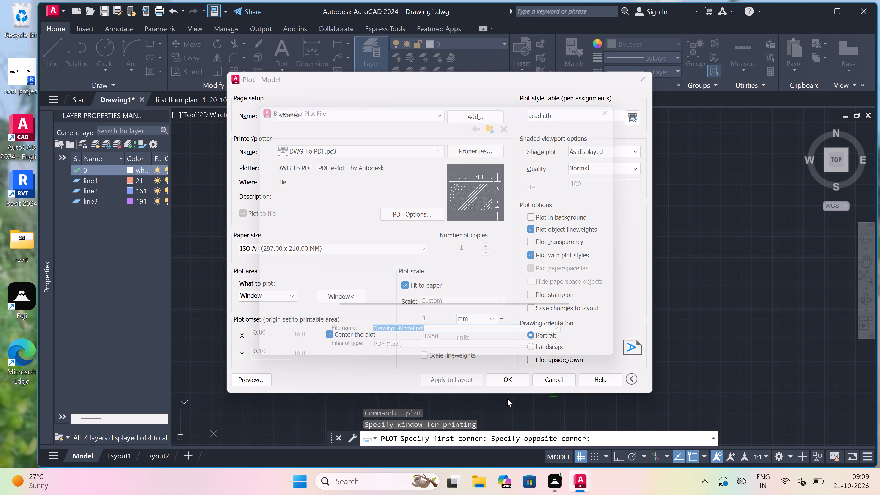
key("BackSpace")
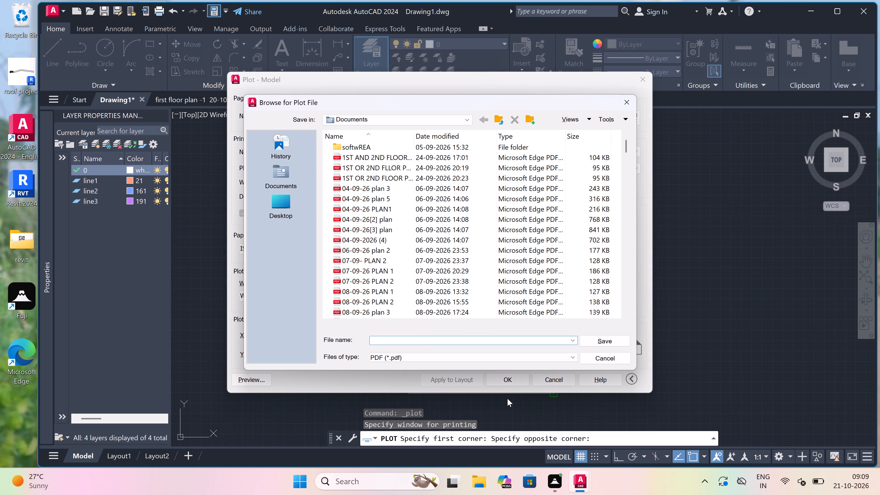
key("f")
key("i")
type("RST FLOOR PLAN -")
type("1 21-")
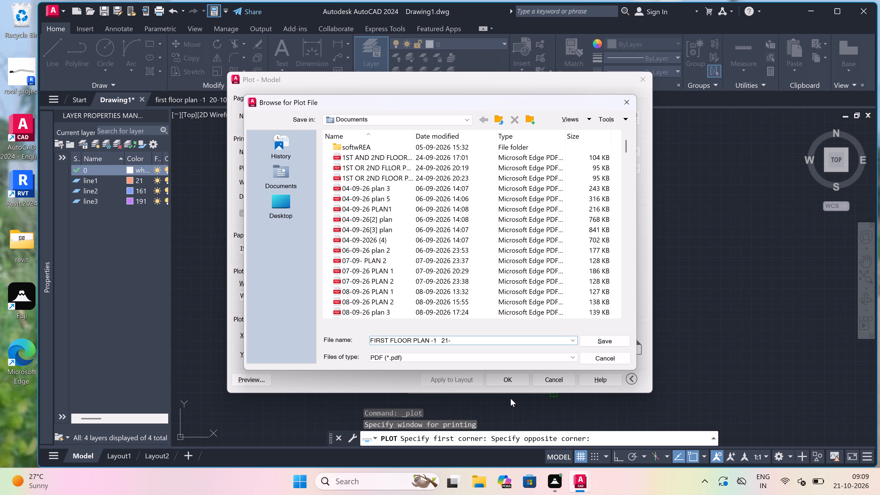
key("1")
type("0-2")
key("6")
left_click(584, 342)
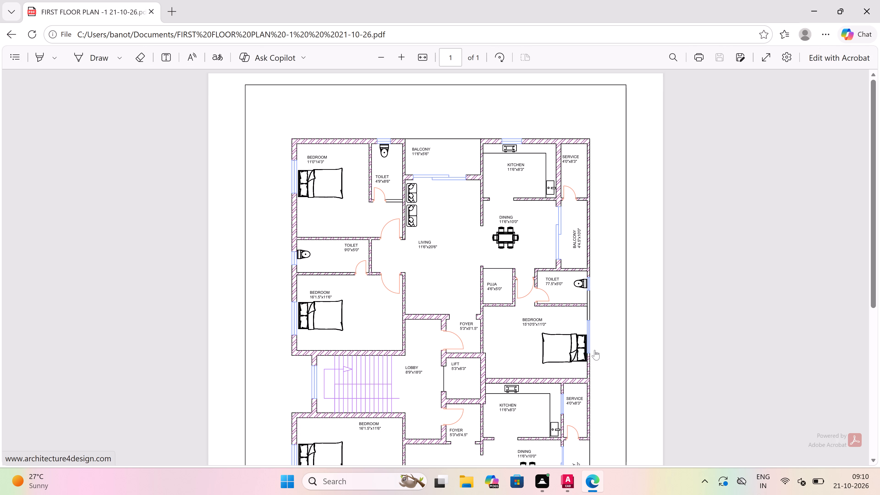
left_click(863, 4)
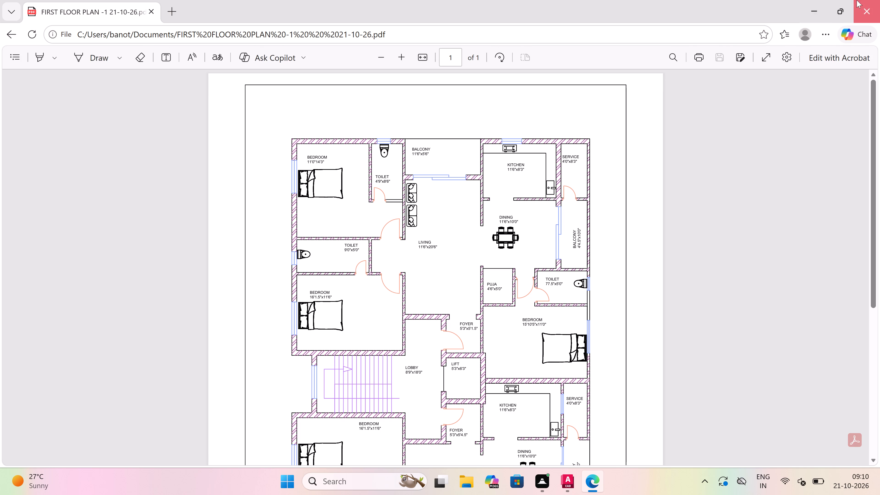
Maximize the AutoCAD window and save the drawing in Downloads as FIRST FLOOR PLAN -1 21-10-26.
left_click(830, 3)
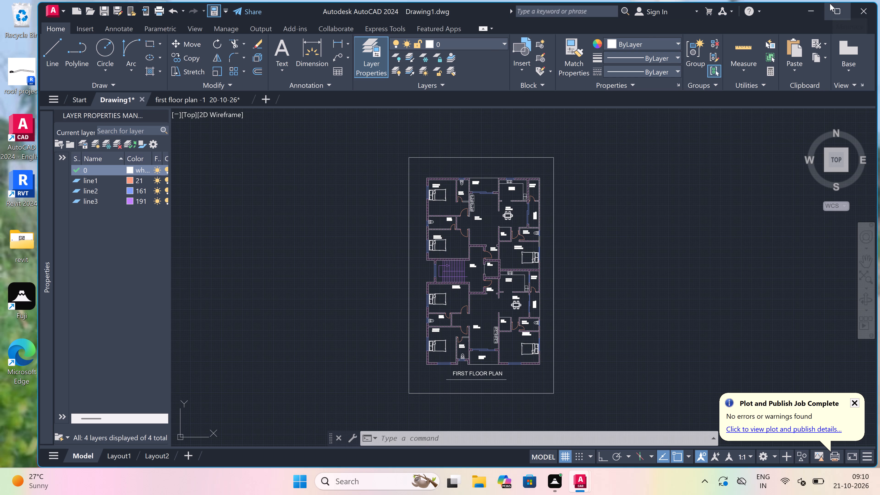
left_click(11, 3)
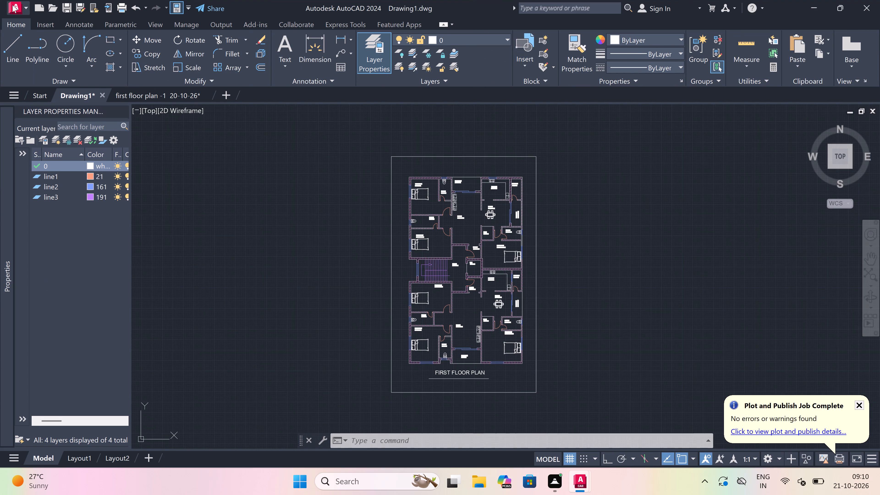
left_click(50, 153)
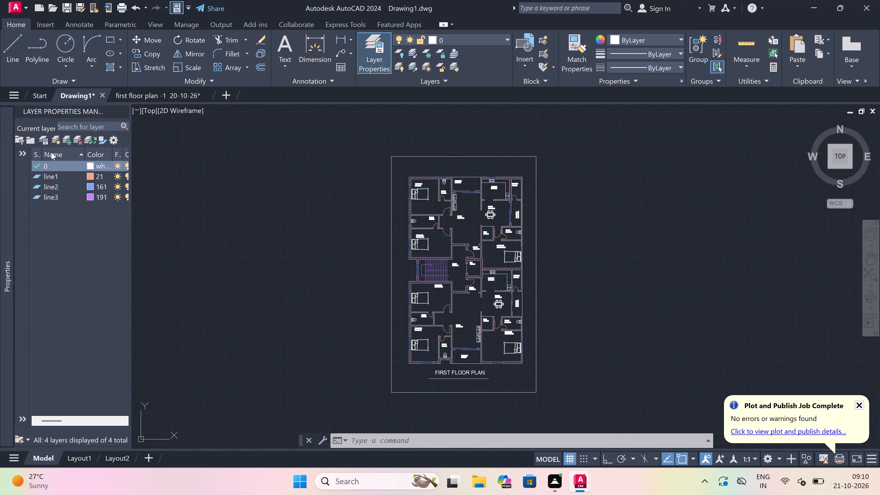
key("BackSpace")
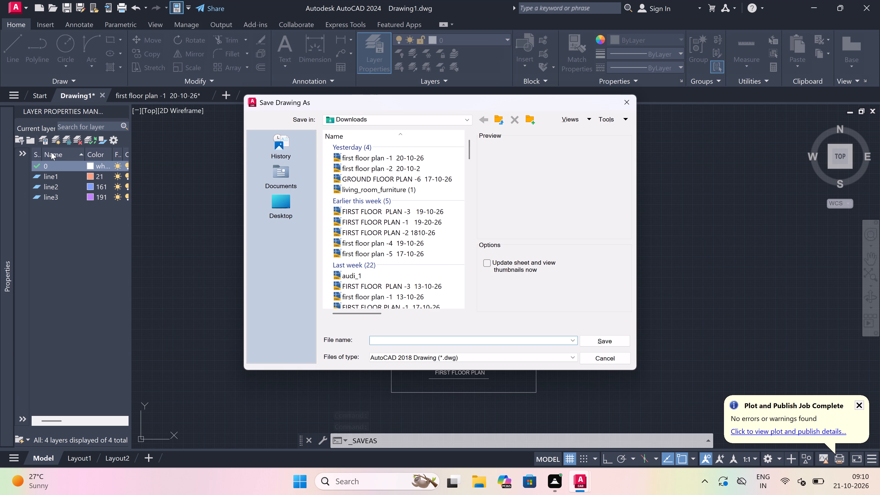
type("FIRST")
key("space")
type("FLOOR PLAN -")
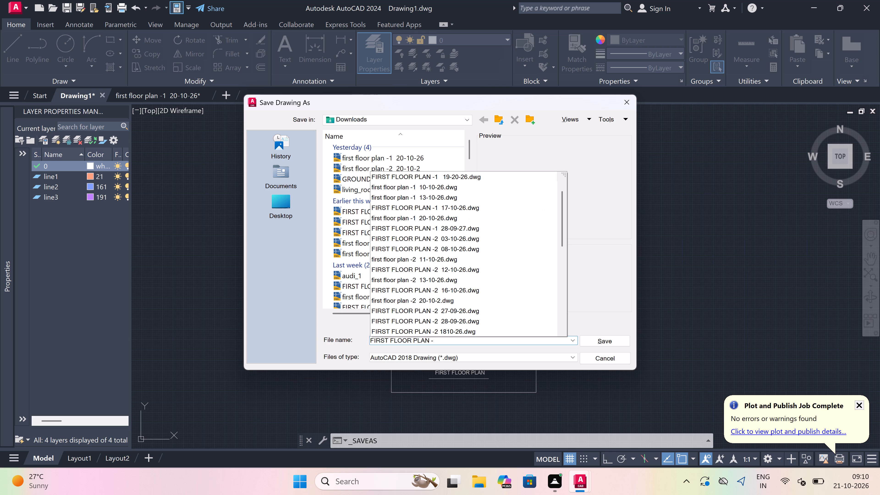
type("1 21-")
type("10-26")
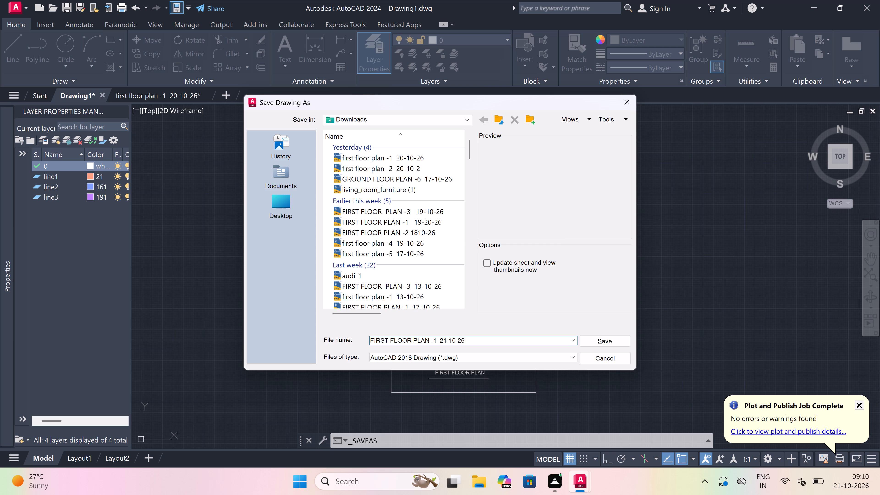
left_click(624, 341)
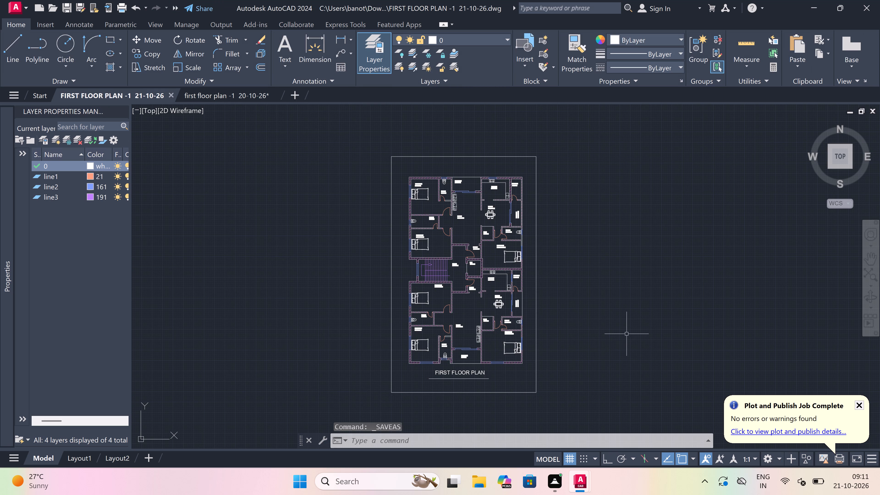
Quit AutoCAD, saving the changes to the other open drawing, first floor plan -1 20-10-26.dwg.
left_click(865, 9)
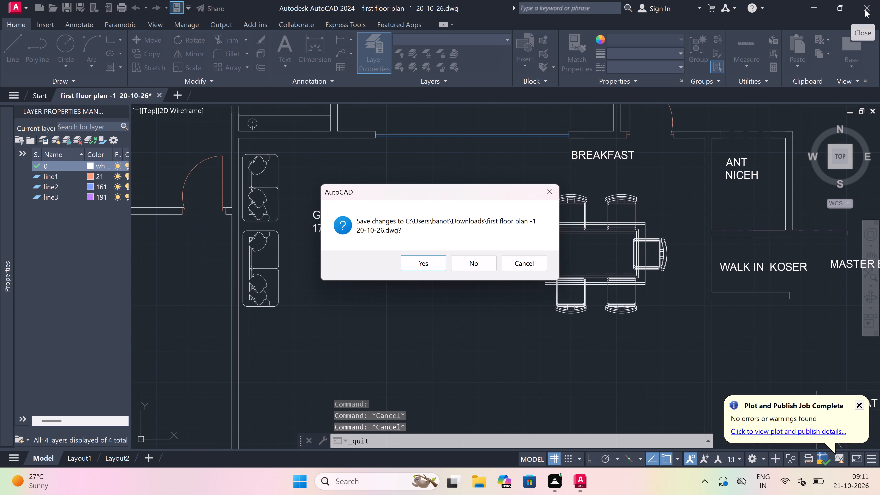
left_click(416, 267)
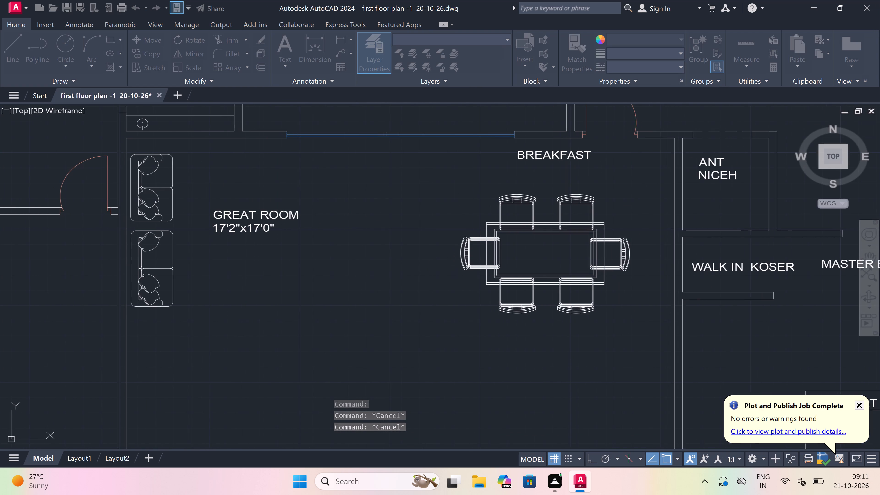